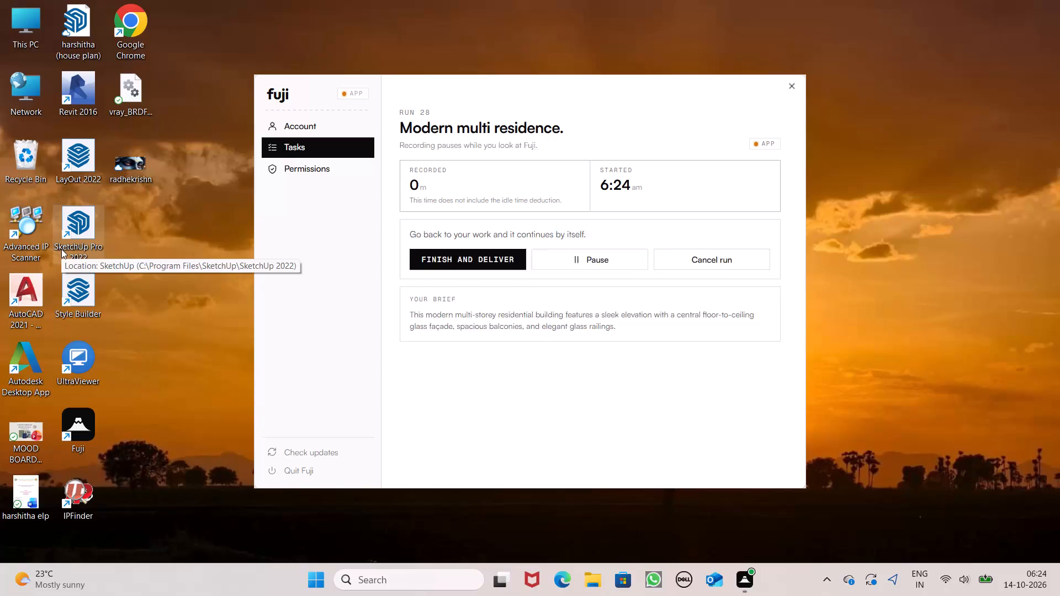
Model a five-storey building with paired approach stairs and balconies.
Launch SketchUp Pro 2022 from the desktop.
double_click(95, 236)
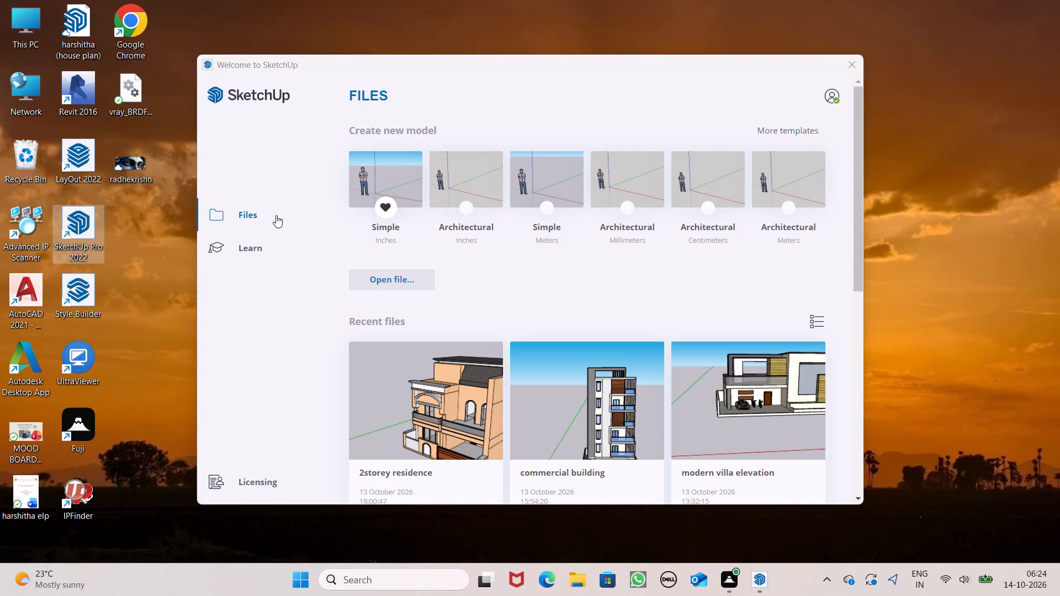
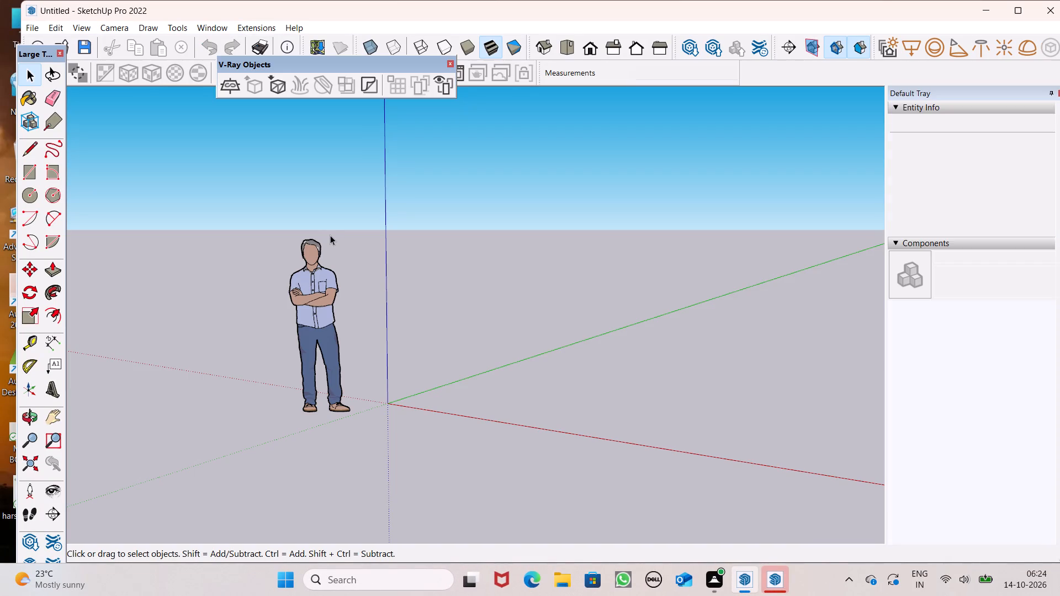
Switch the camera to the standard top view of the empty model.
left_click(561, 57)
scroll(347, 304, "down", 13)
scroll(388, 368, "down", 4)
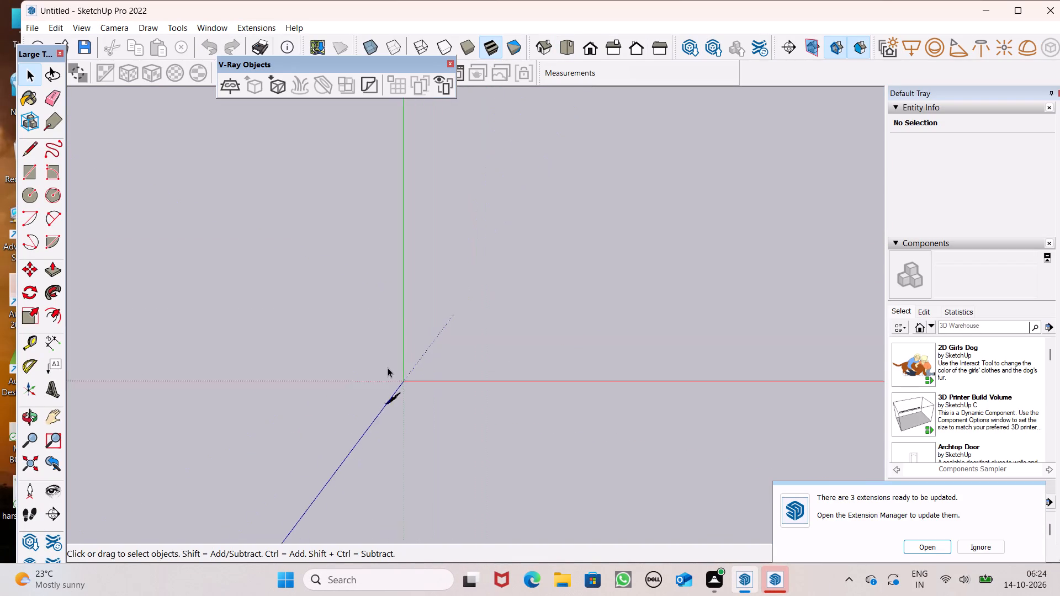
scroll(388, 368, "down", 11)
scroll(564, 364, "down", 13)
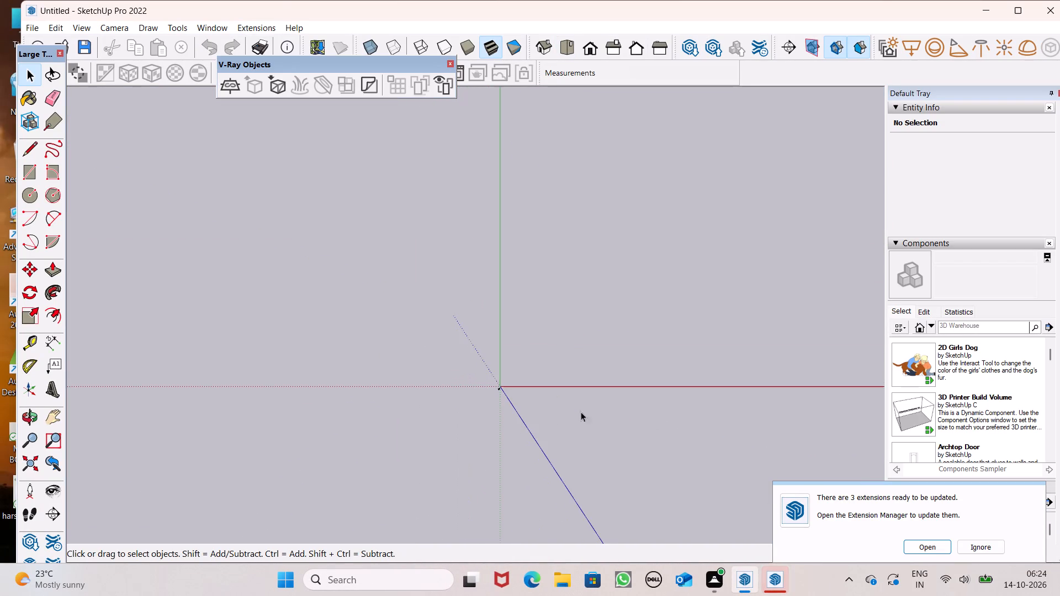
scroll(773, 417, "up", 6)
scroll(669, 500, "down", 4)
scroll(591, 479, "down", 7)
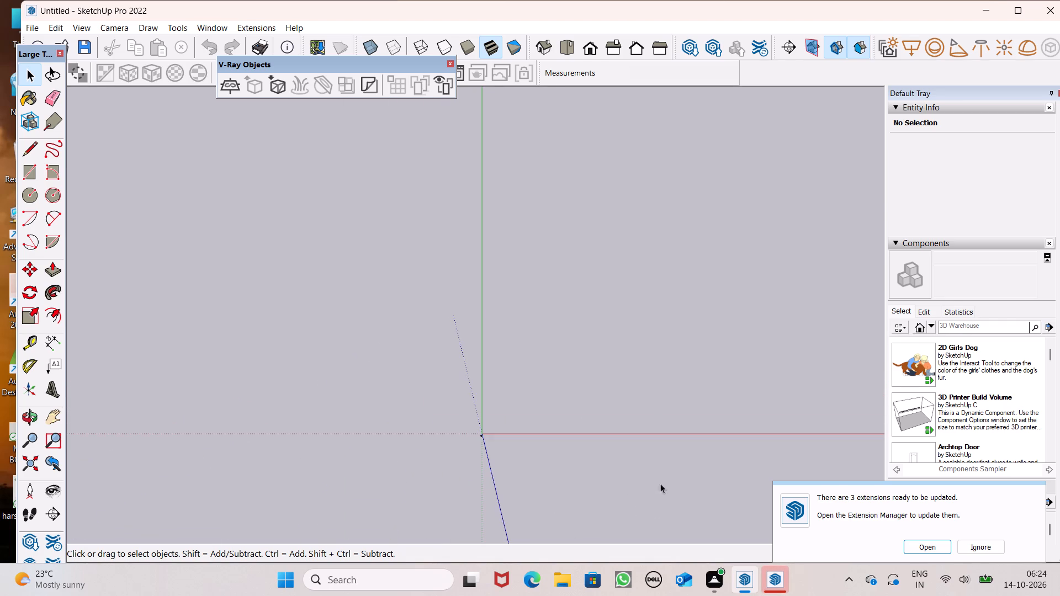
scroll(693, 470, "up", 5)
scroll(679, 344, "up", 2)
scroll(671, 364, "down", 2)
scroll(808, 387, "up", 3)
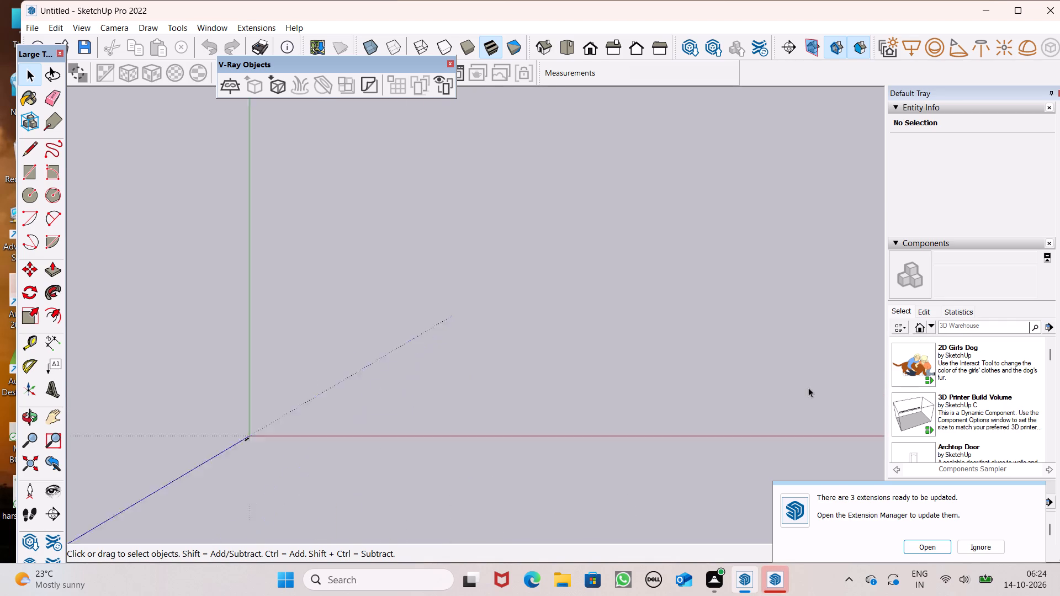
scroll(808, 387, "up", 3)
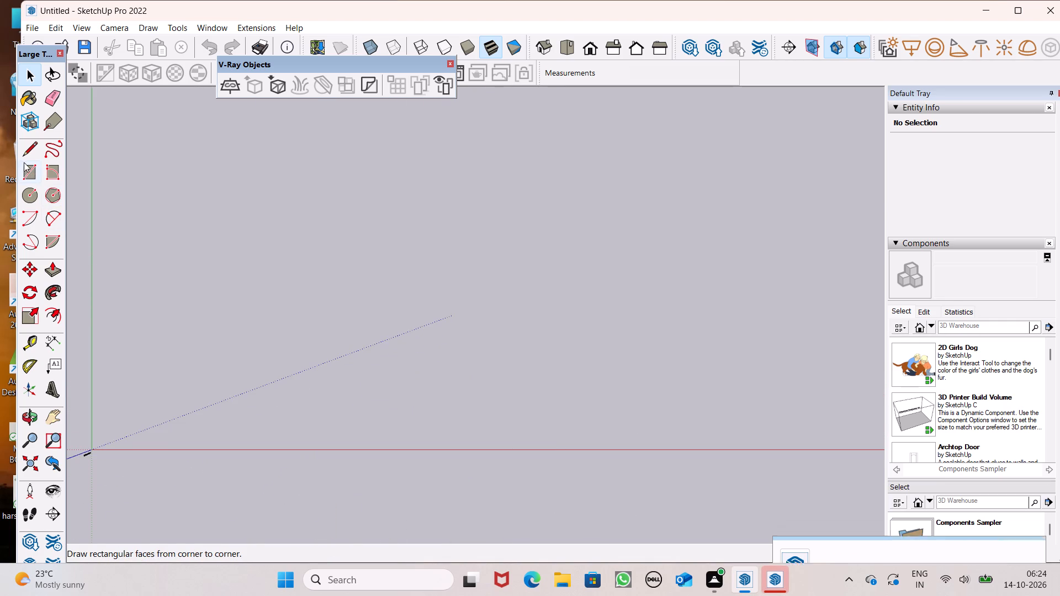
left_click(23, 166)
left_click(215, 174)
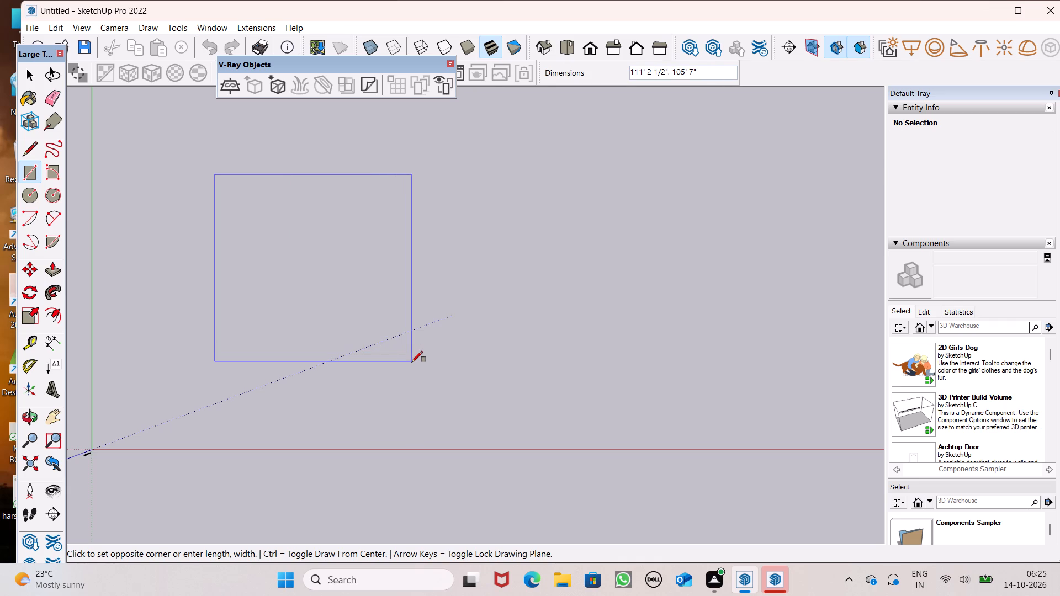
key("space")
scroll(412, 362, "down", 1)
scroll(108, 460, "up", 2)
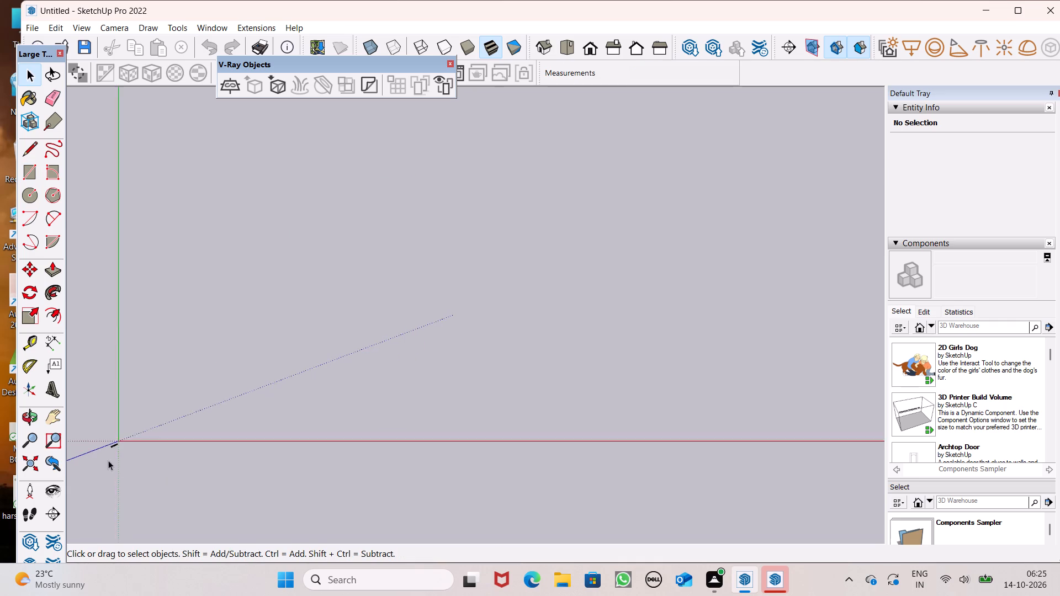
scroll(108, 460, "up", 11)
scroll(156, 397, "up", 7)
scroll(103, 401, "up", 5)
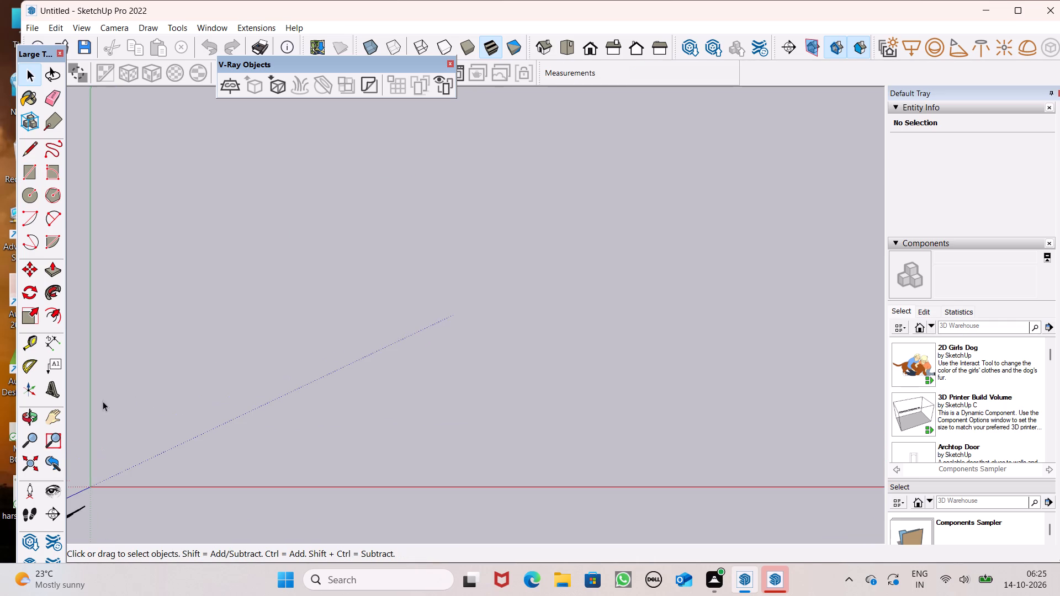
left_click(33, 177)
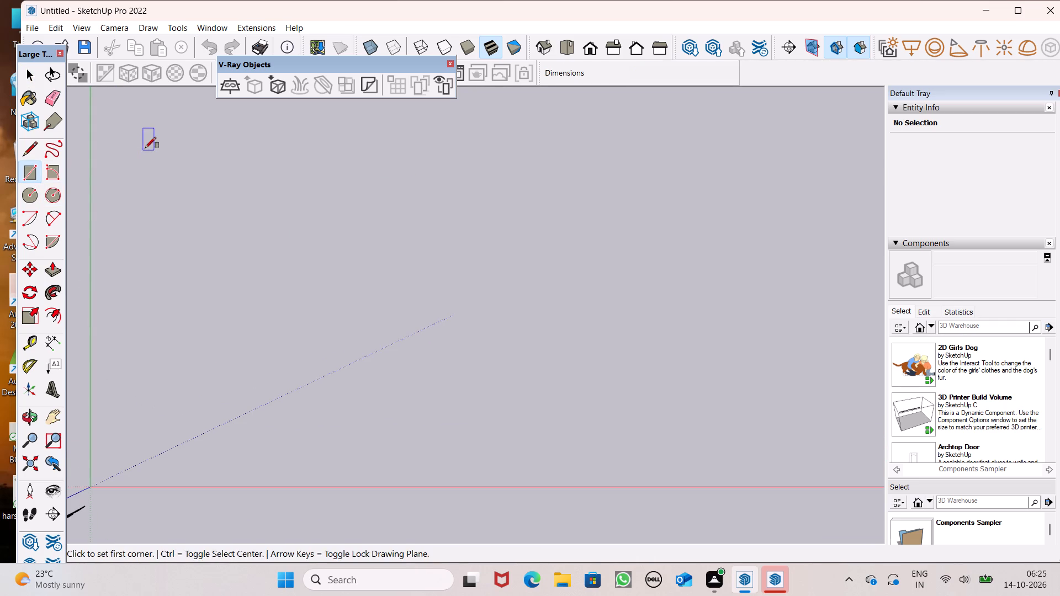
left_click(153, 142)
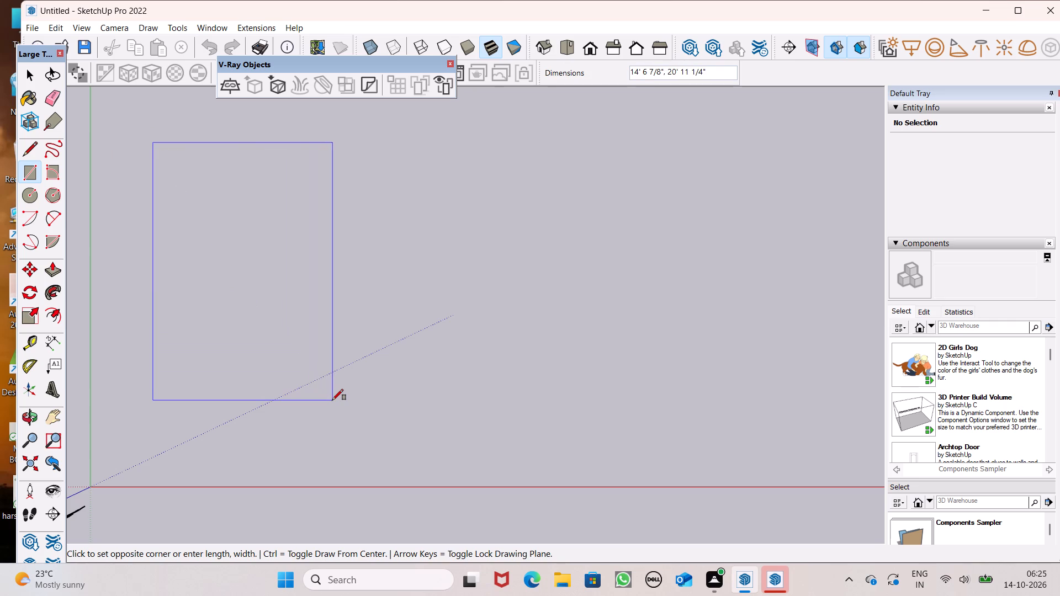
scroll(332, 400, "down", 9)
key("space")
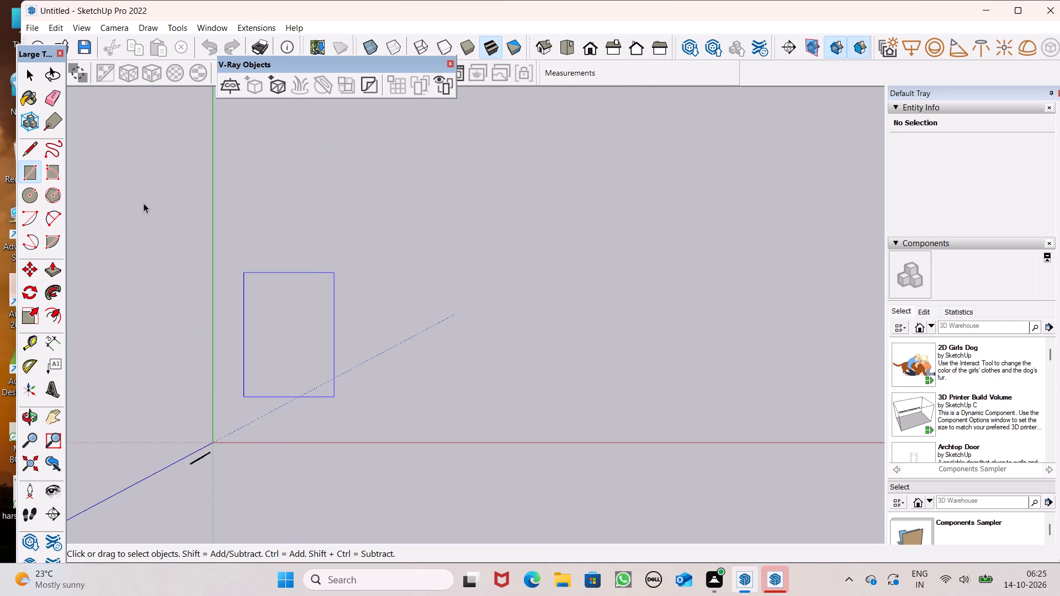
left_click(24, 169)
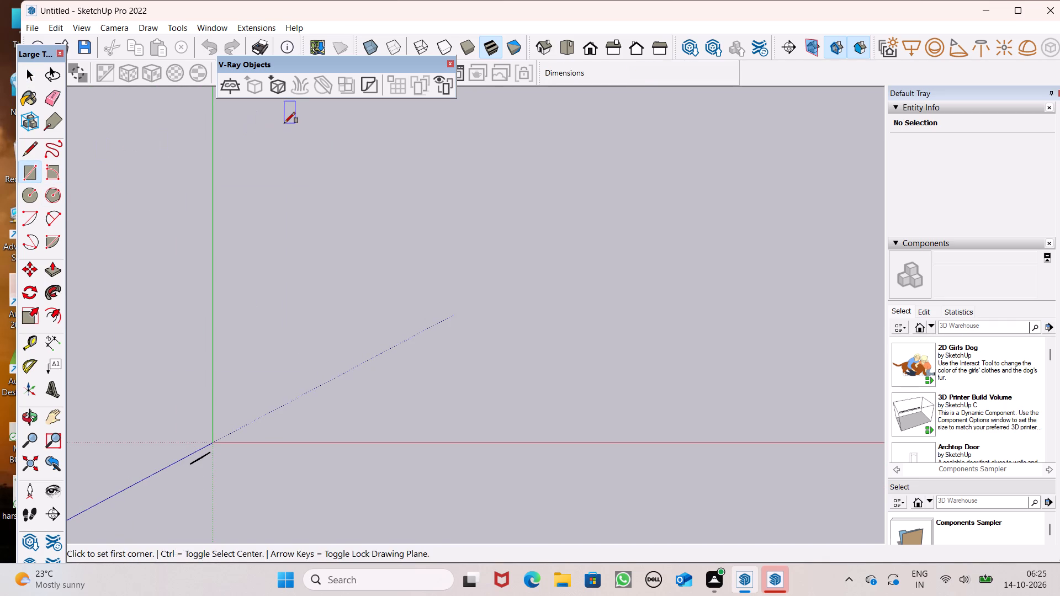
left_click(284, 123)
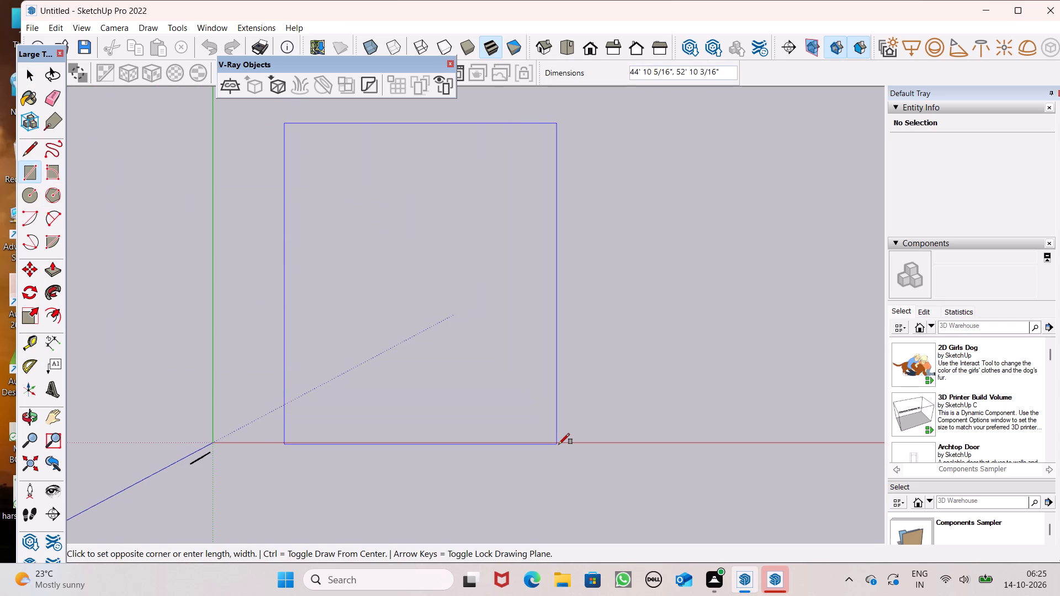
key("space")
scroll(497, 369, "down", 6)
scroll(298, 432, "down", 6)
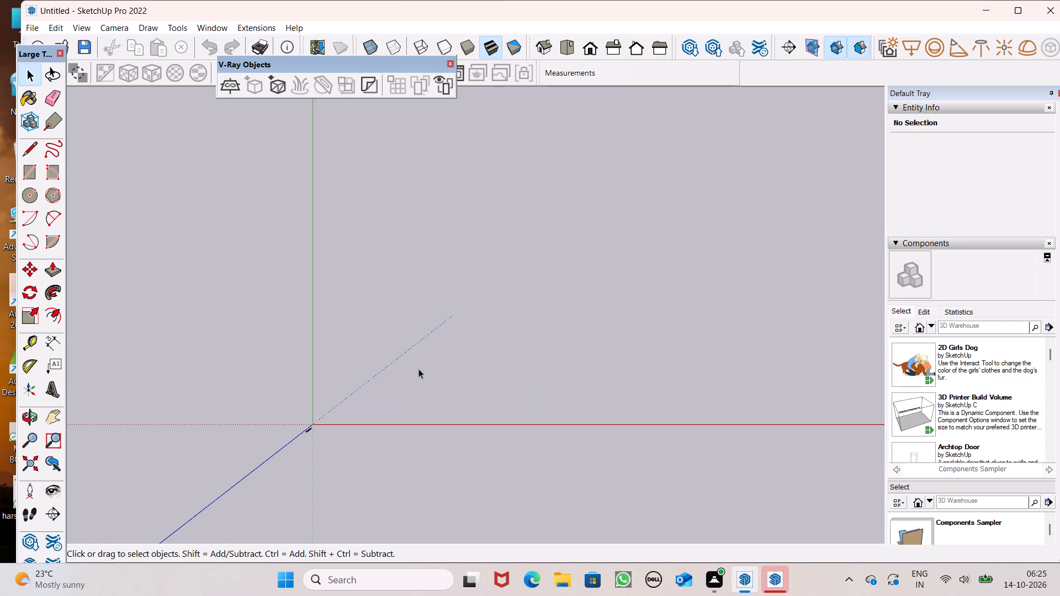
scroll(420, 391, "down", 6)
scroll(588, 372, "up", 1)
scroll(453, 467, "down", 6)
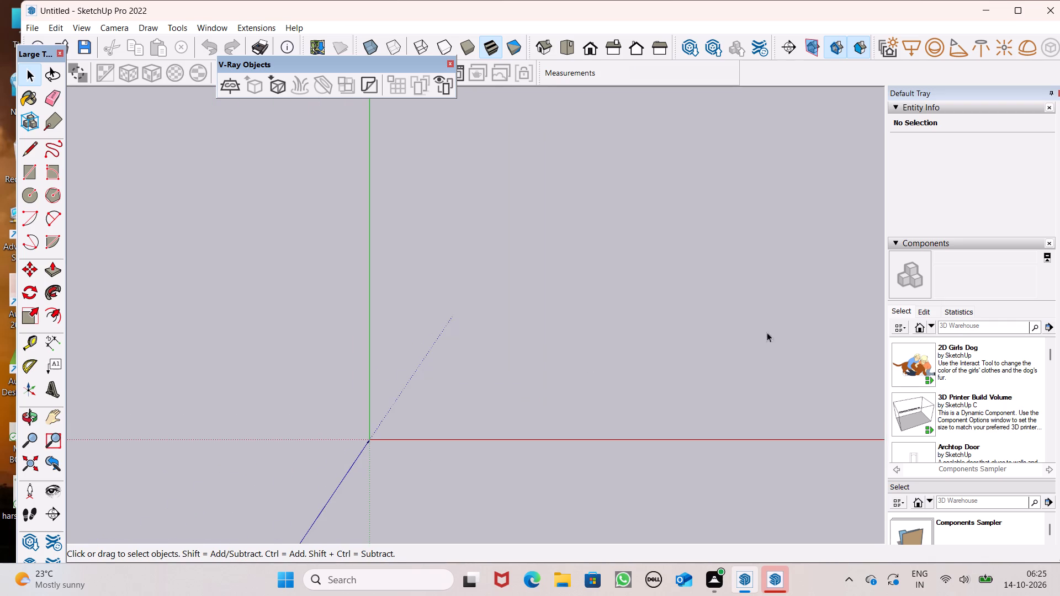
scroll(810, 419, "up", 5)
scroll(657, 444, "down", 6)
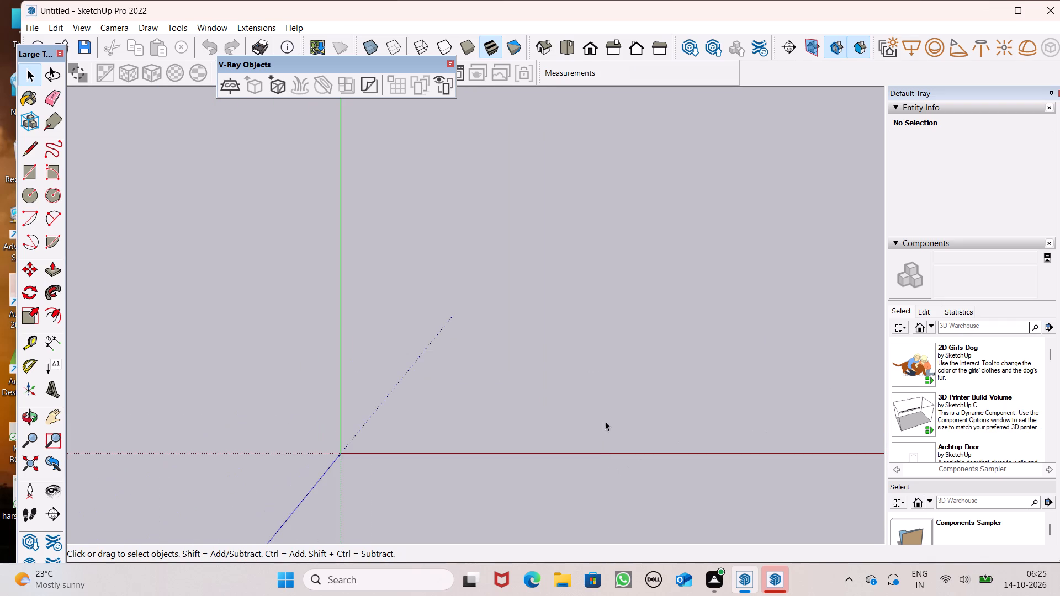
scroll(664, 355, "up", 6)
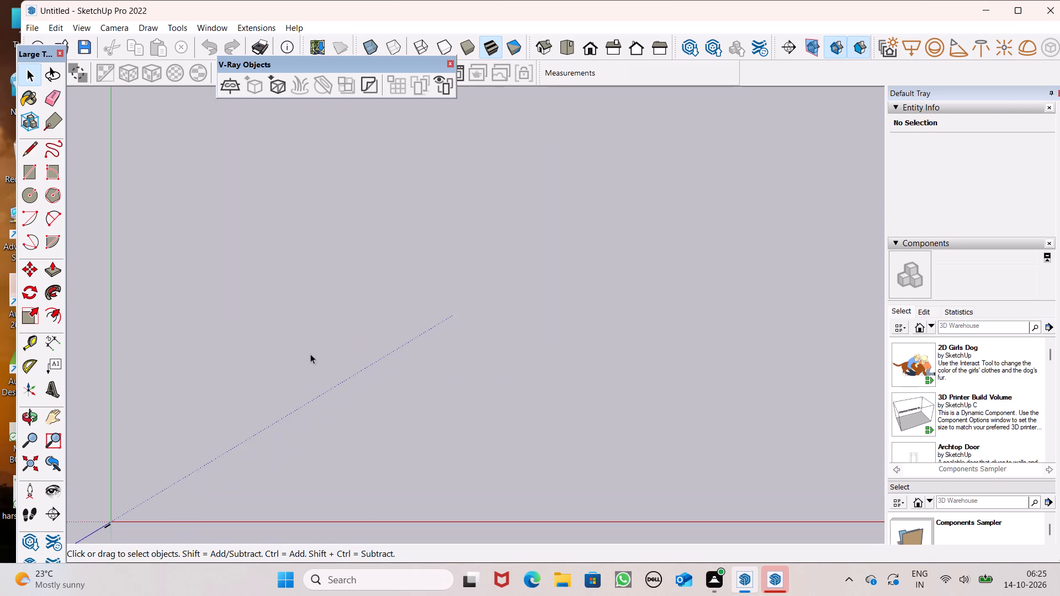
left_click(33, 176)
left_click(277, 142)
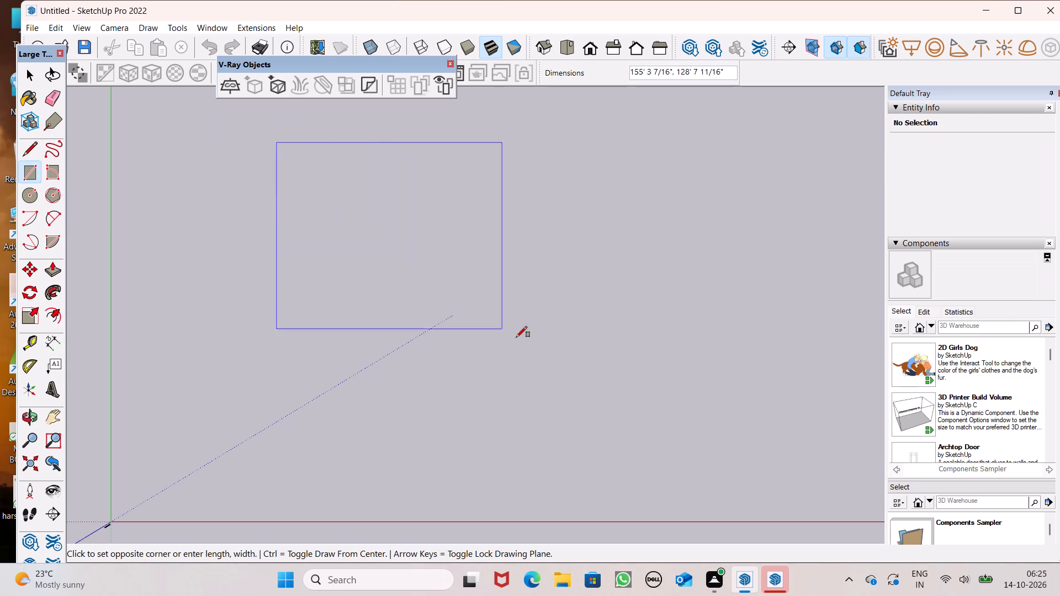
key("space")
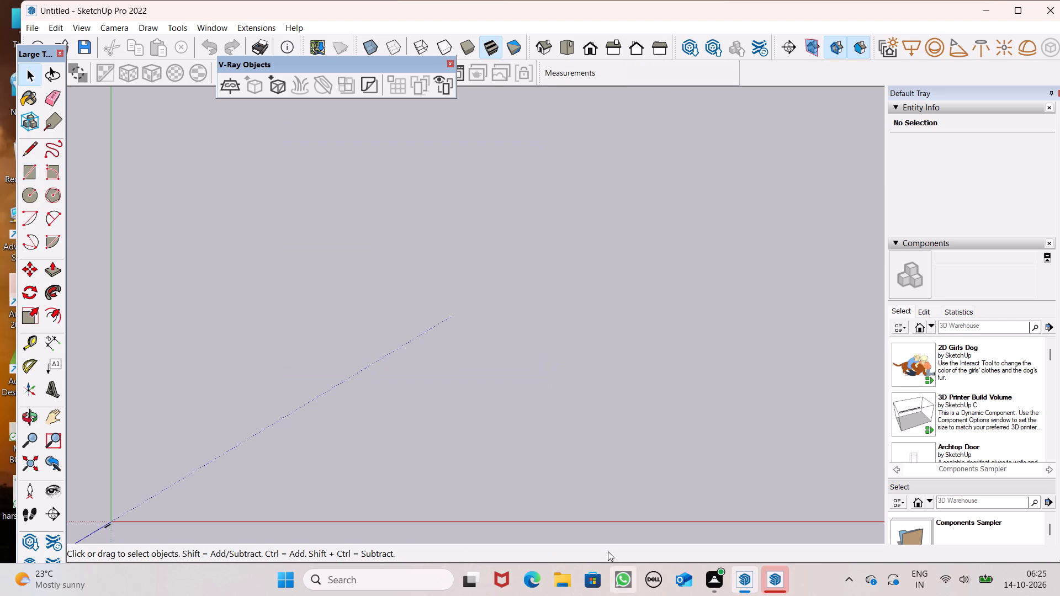
Draw a 50' by 50' square on the ground plane for the building's base.
scroll(525, 478, "up", 8)
scroll(538, 336, "down", 9)
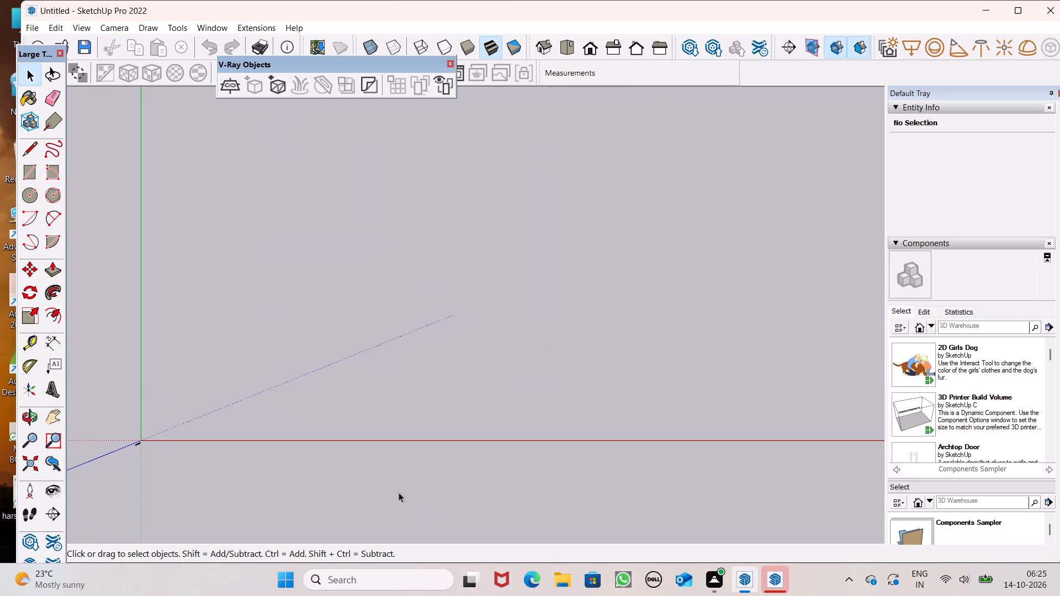
scroll(367, 480, "up", 7)
scroll(305, 333, "down", 7)
scroll(268, 296, "up", 5)
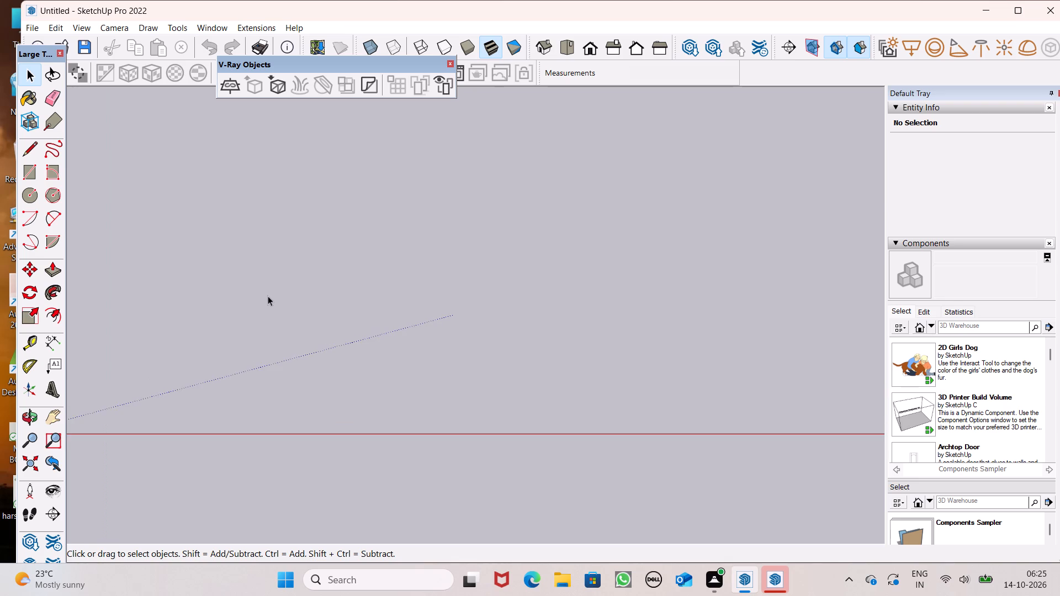
scroll(279, 313, "down", 6)
scroll(268, 205, "up", 6)
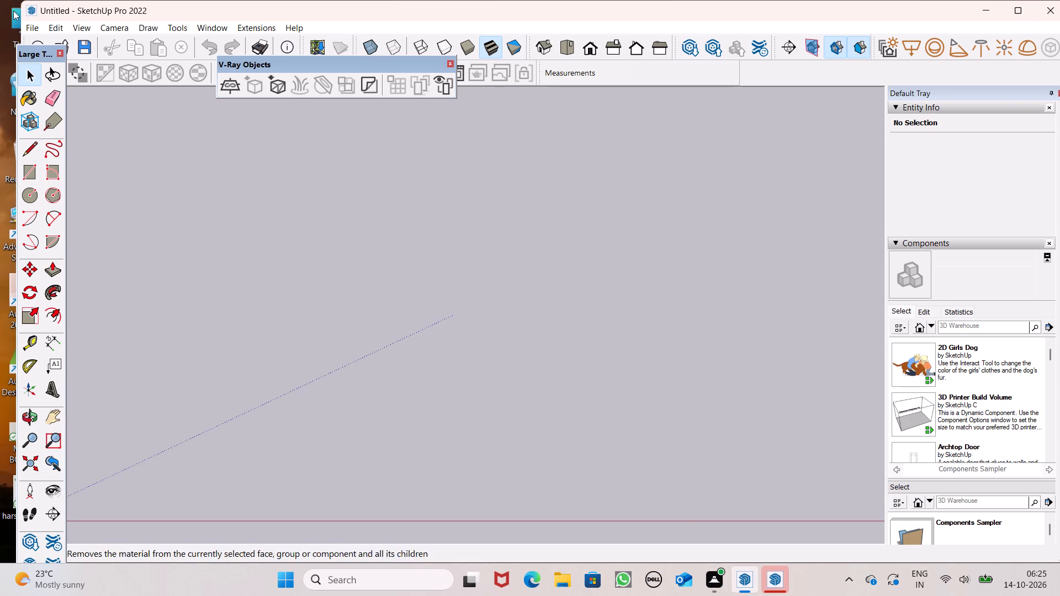
left_click(30, 173)
left_click(273, 174)
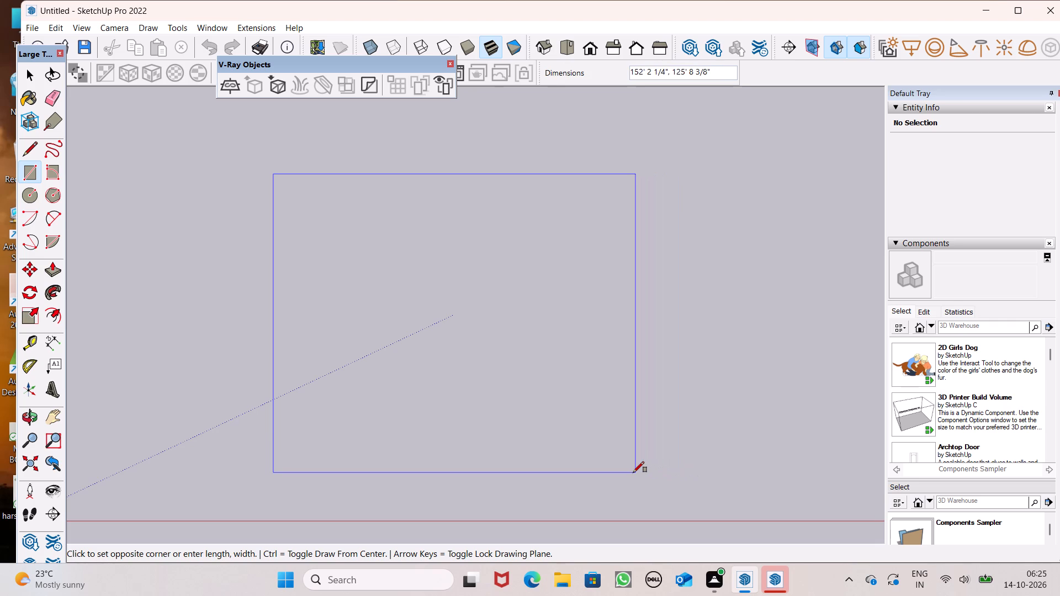
type("50',50'")
key("Return")
key("space")
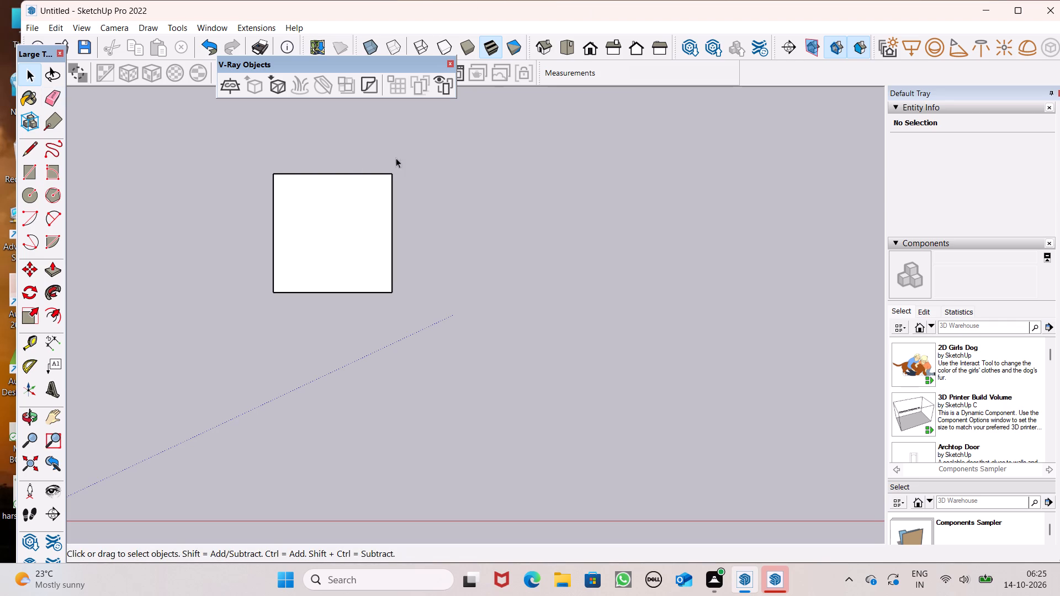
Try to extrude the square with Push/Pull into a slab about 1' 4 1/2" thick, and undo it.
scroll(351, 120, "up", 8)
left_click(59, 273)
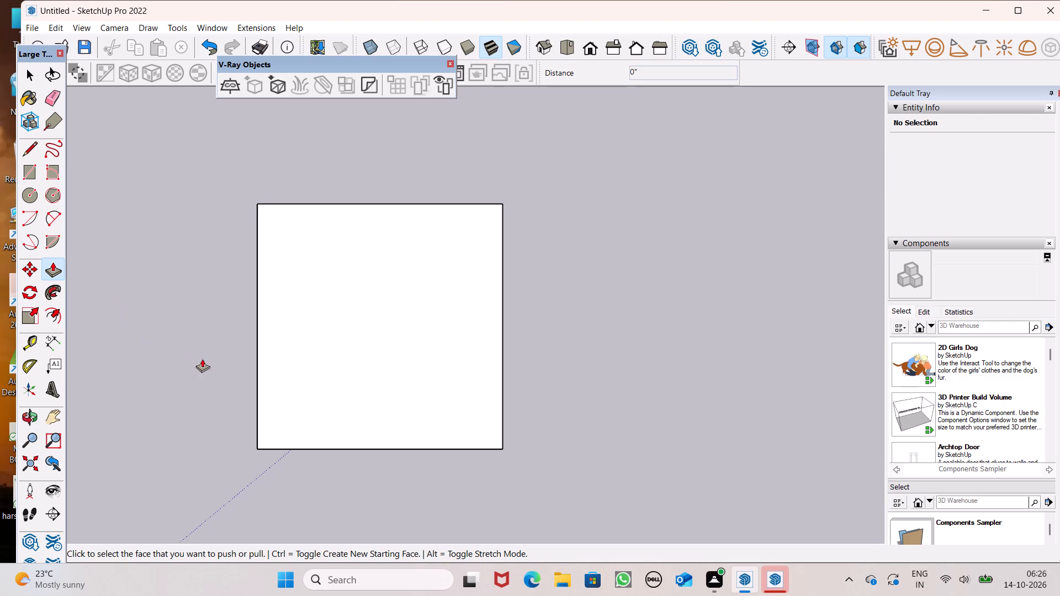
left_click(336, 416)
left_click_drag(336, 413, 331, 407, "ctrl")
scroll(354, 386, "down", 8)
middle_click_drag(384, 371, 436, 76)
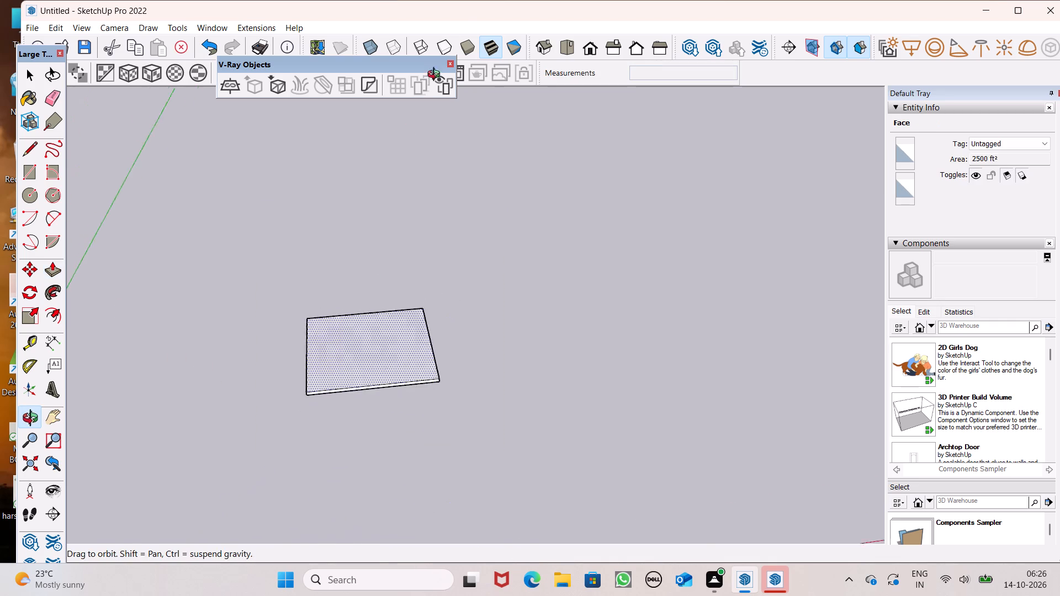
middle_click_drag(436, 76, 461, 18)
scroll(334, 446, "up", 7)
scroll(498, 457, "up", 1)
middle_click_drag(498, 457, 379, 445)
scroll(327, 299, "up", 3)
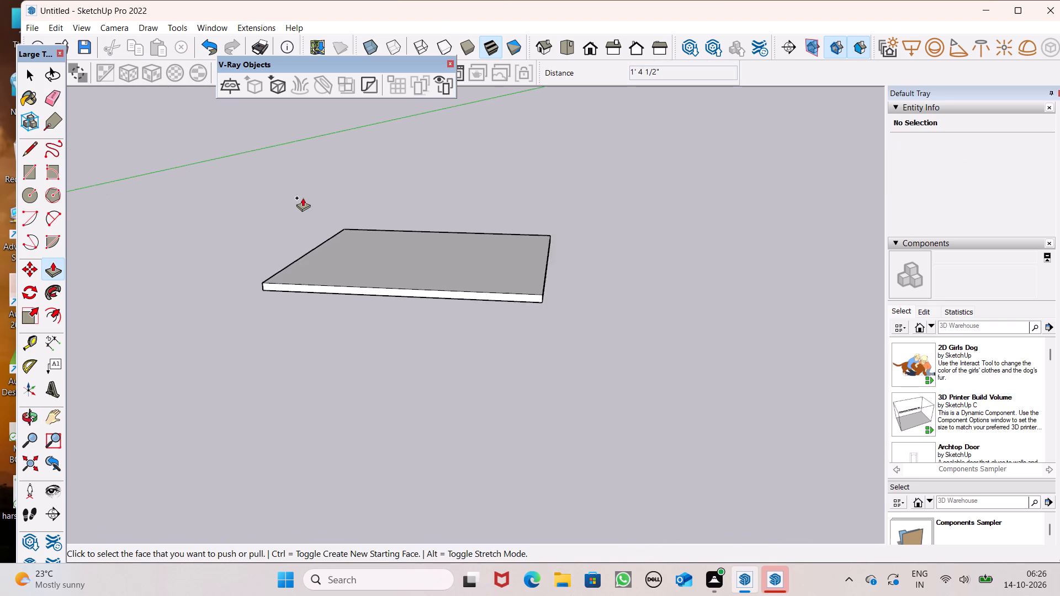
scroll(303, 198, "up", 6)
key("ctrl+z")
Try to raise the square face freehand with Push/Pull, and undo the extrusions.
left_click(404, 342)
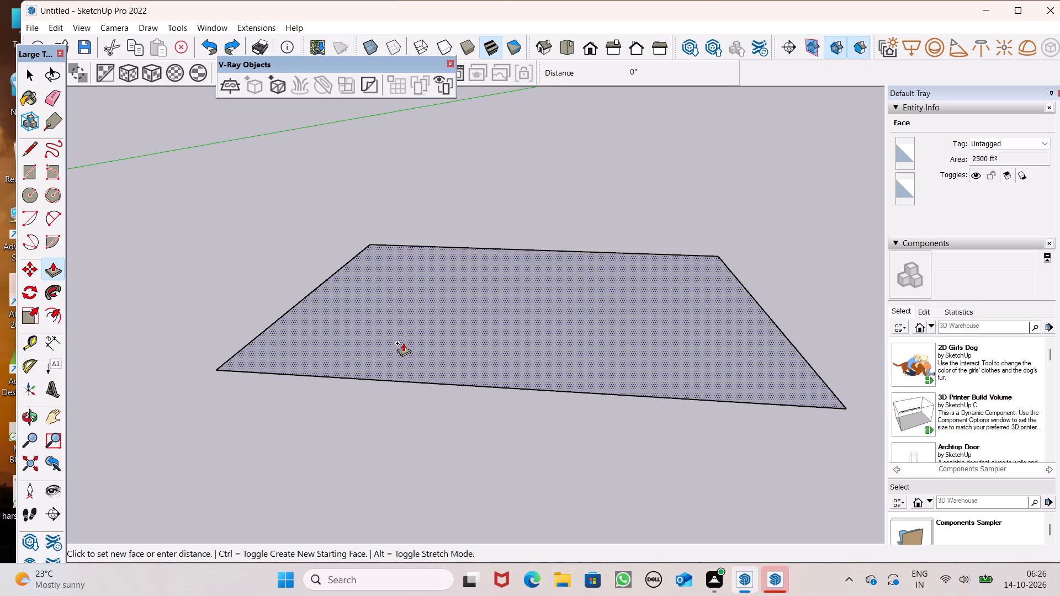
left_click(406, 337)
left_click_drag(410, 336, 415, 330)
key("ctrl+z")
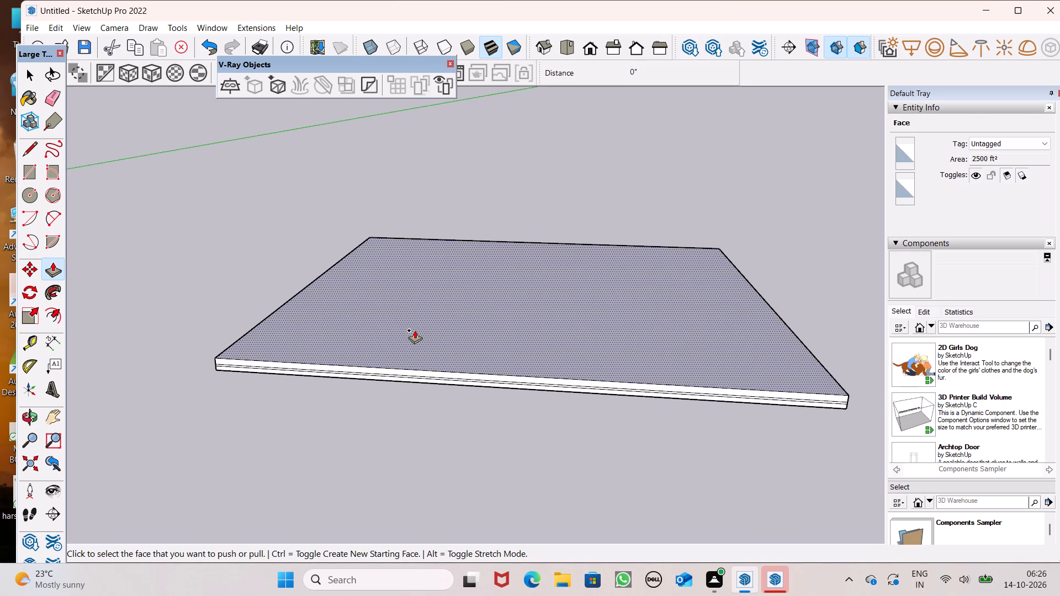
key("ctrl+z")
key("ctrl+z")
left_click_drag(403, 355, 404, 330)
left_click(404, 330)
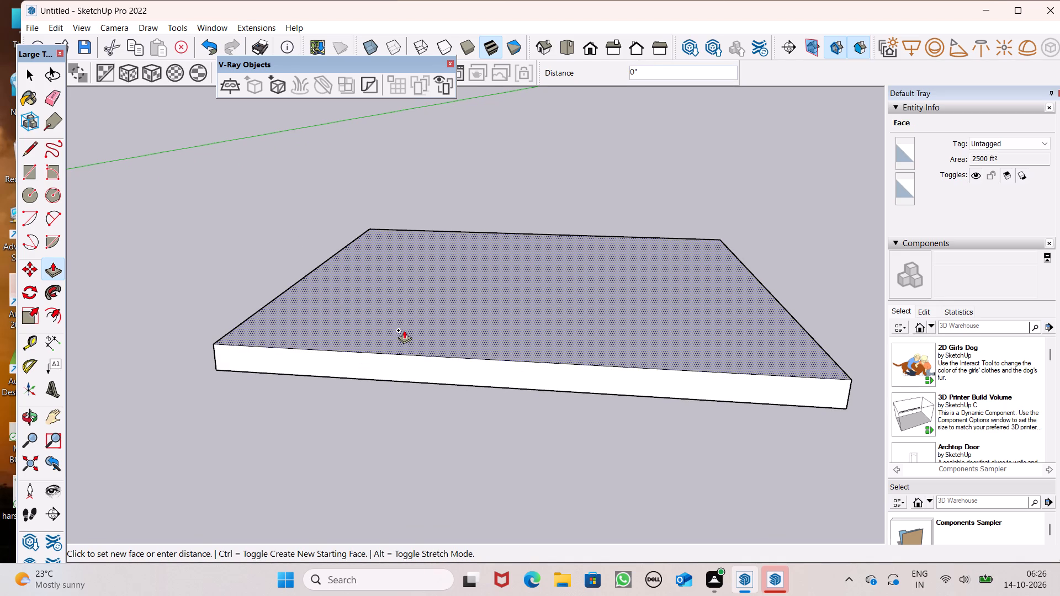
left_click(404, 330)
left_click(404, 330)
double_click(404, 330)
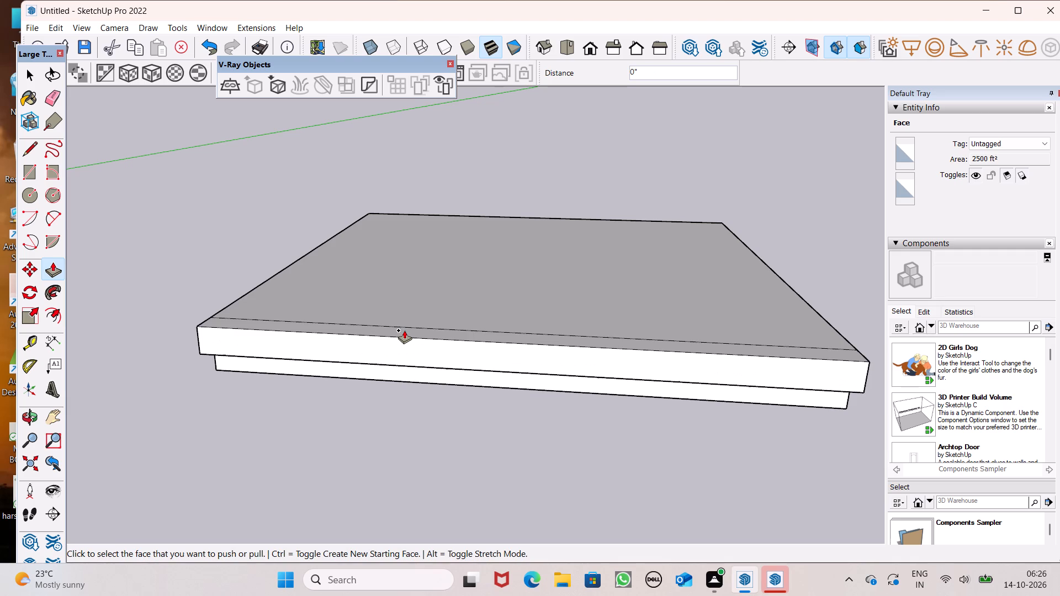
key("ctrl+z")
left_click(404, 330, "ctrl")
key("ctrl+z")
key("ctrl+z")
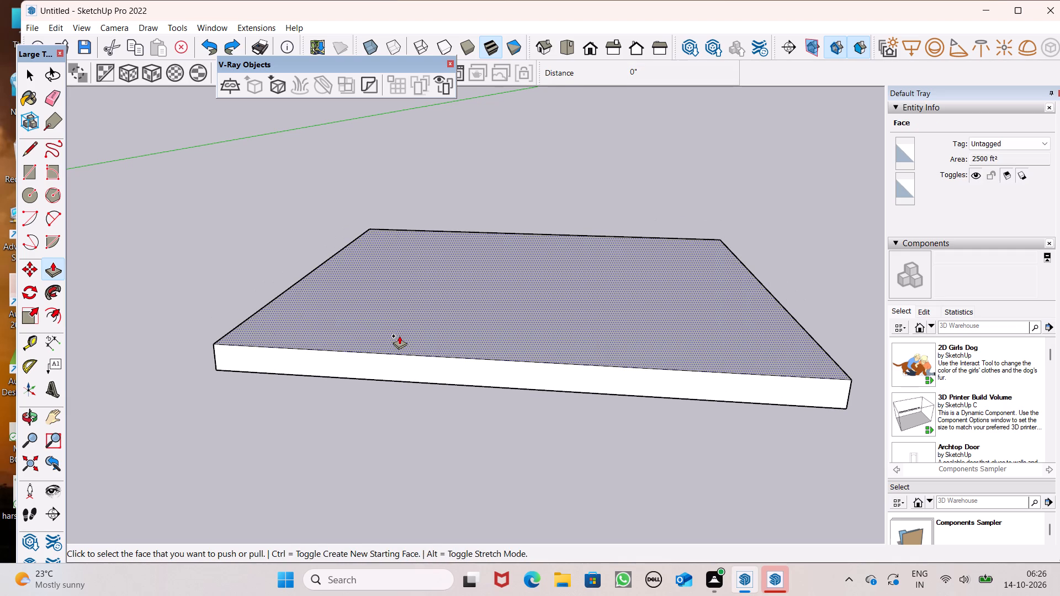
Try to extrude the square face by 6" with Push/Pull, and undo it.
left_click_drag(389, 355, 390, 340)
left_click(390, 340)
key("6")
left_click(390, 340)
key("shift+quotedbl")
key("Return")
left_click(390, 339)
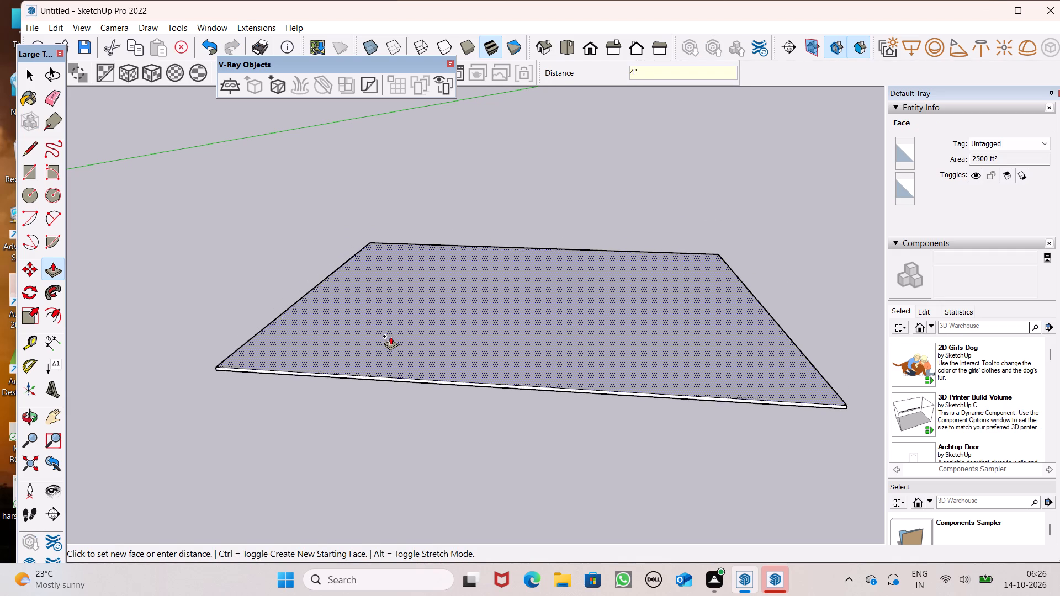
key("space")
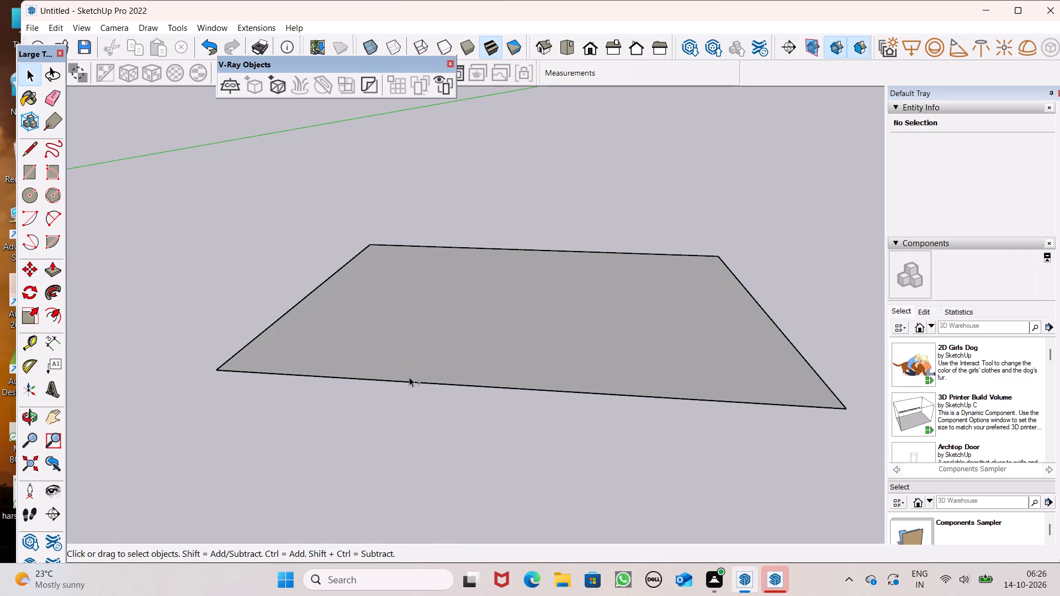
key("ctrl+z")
Extrude the 50' square face upward by 6" with Push/Pull to form the base slab.
left_click(54, 268)
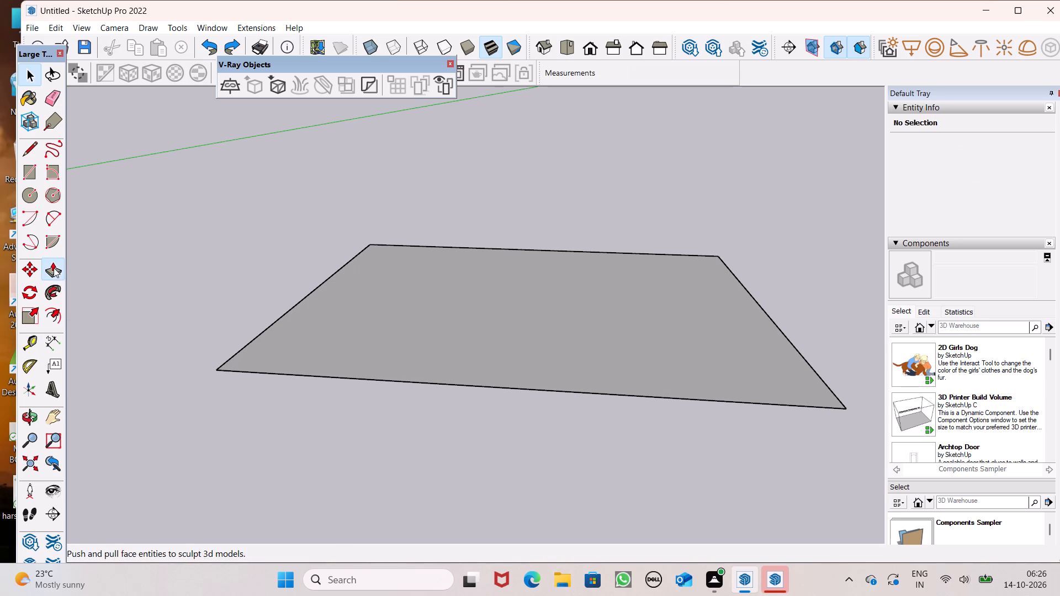
left_click_drag(287, 345, 293, 330)
type("6\"")
key("Return")
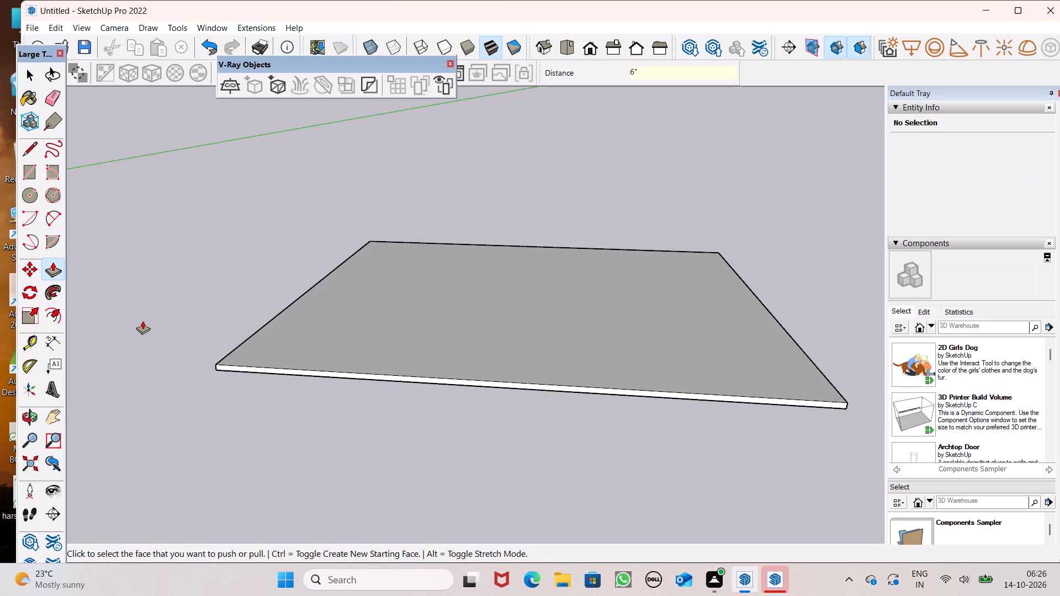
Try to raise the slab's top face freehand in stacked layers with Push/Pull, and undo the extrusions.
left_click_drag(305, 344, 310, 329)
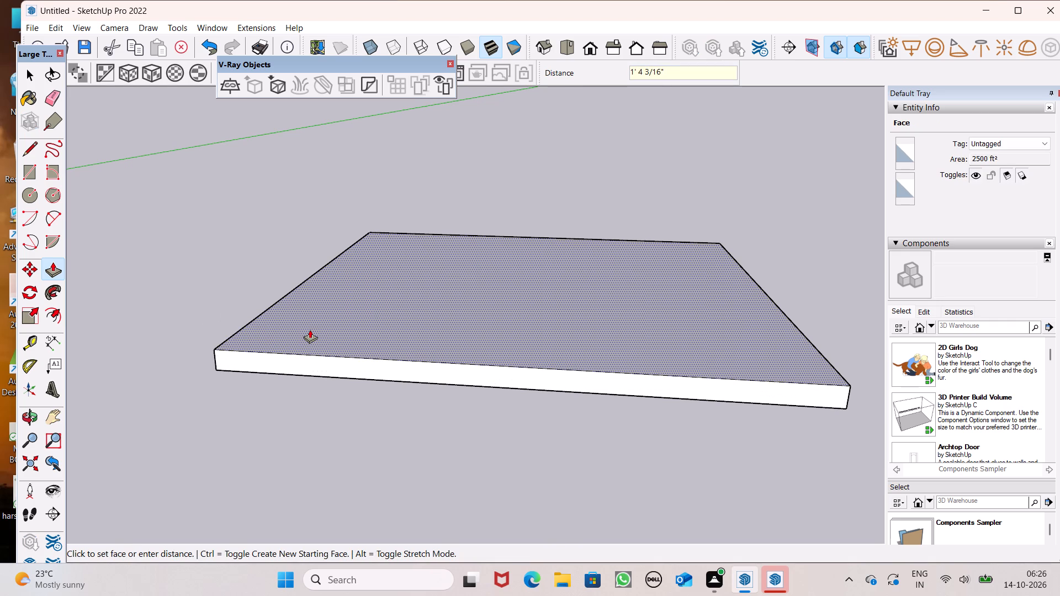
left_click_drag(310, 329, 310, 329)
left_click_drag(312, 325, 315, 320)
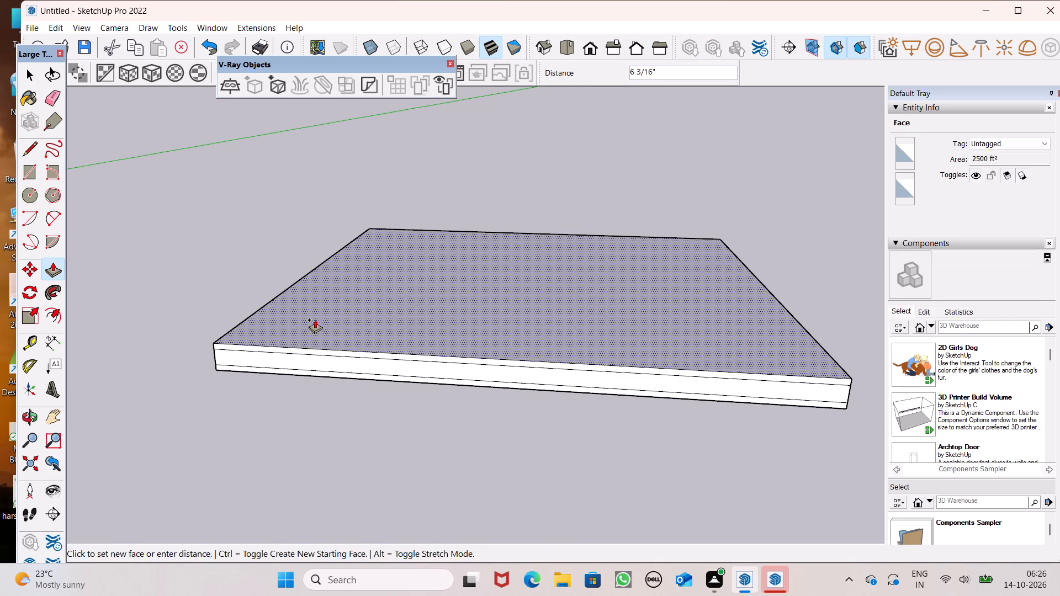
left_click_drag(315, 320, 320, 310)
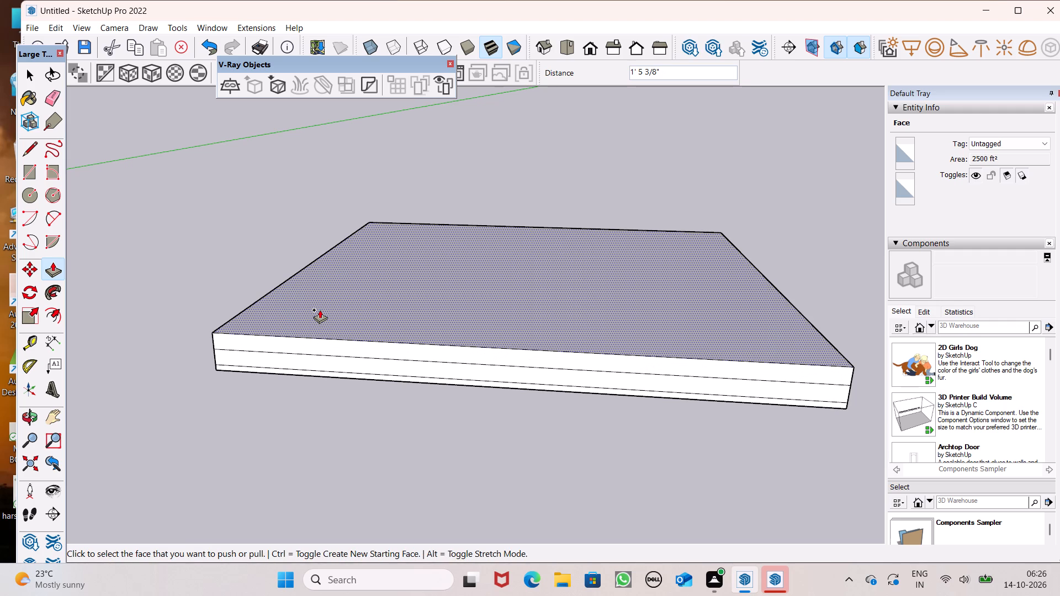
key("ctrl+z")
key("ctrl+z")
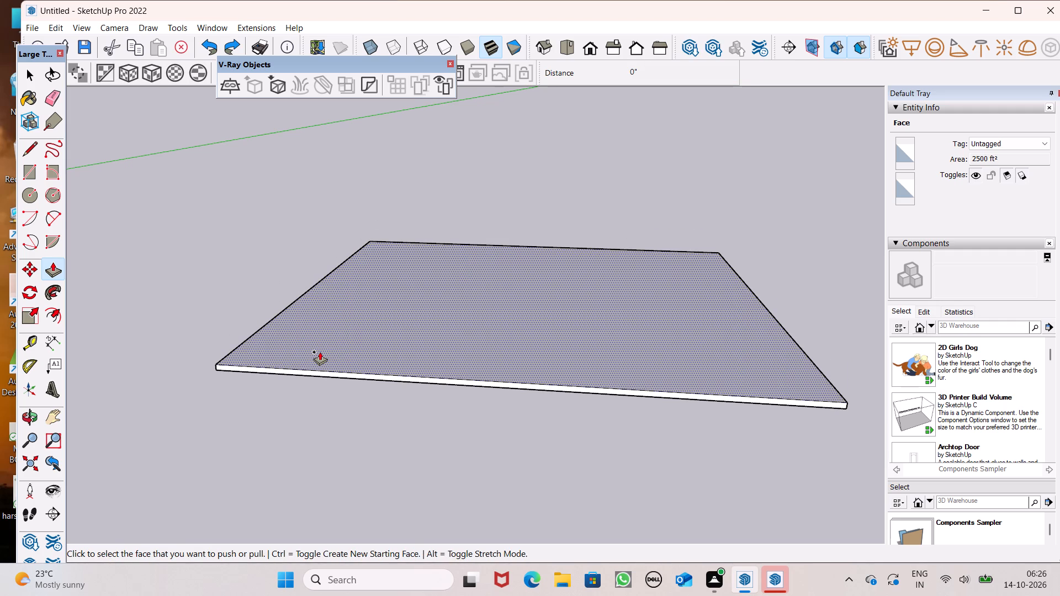
Extrude the slab's top face upward by 3' as a separate block above the 6" base.
left_click_drag(320, 352, 328, 308)
type("3'")
key("Return")
Pull the front edge face of the 6" base slab outward about 25' 4" to form a front platform.
scroll(268, 321, "down", 2)
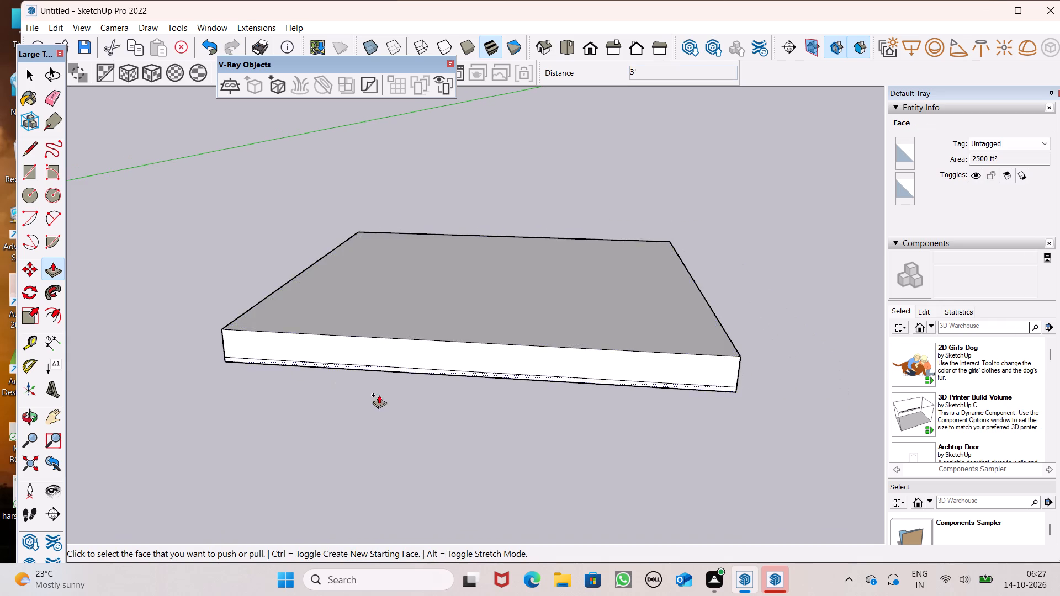
middle_click_drag(382, 404, 371, 449)
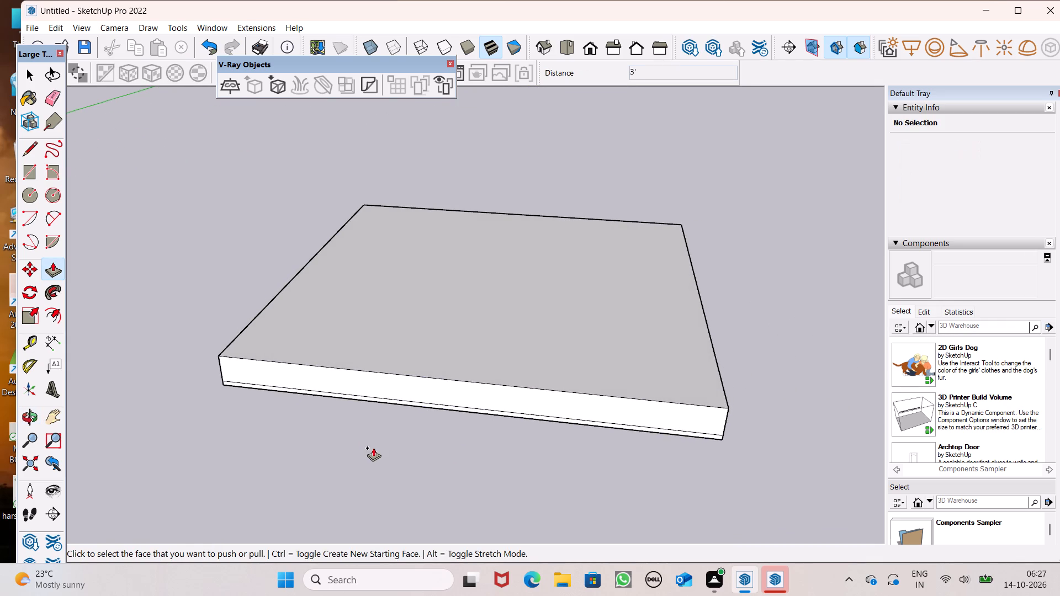
scroll(381, 422, "up", 1)
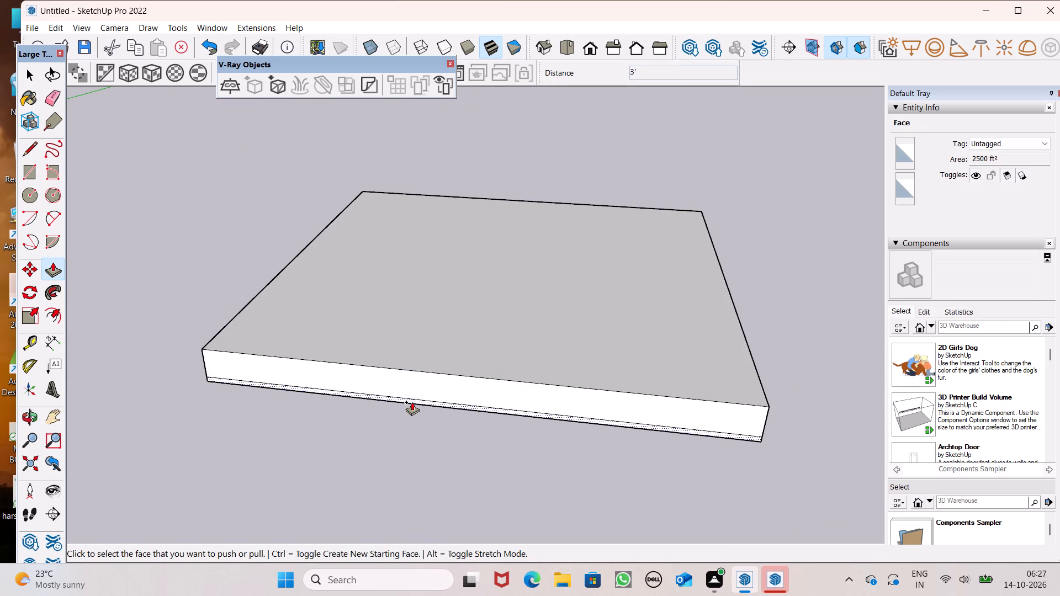
left_click_drag(412, 402, 397, 544)
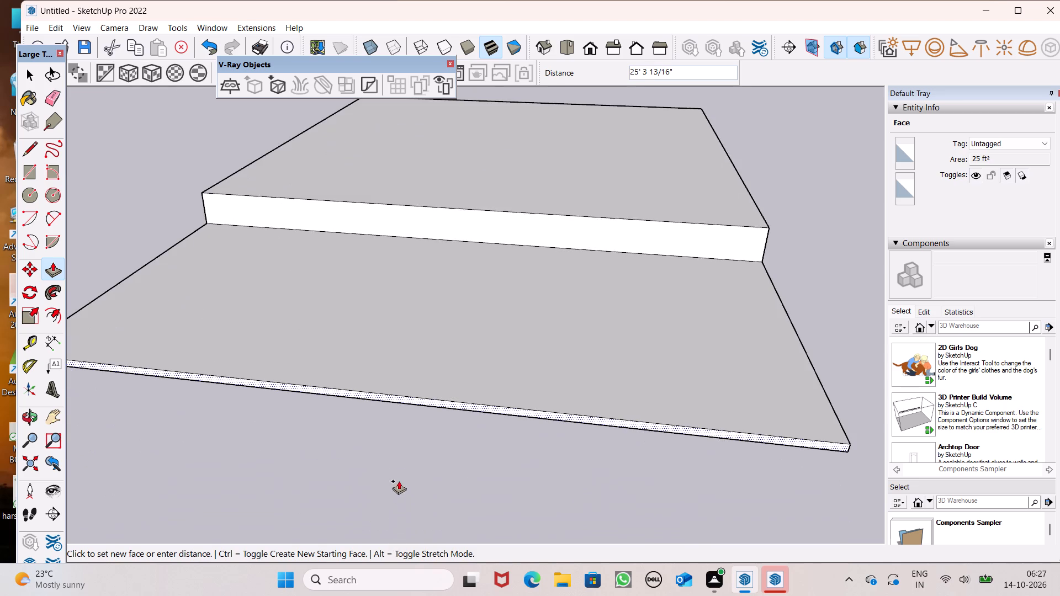
Adjust the front platform's depth freehand with Push/Pull, bringing its front edge back toward the raised block.
scroll(389, 437, "down", 6)
middle_click_drag(408, 418, 418, 444)
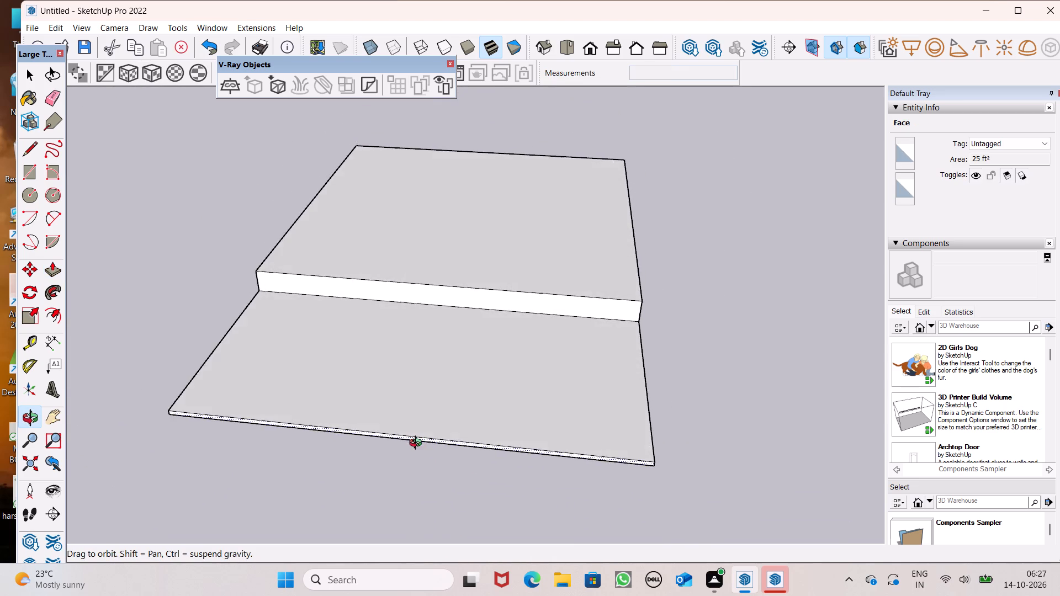
middle_click_drag(418, 444, 415, 398)
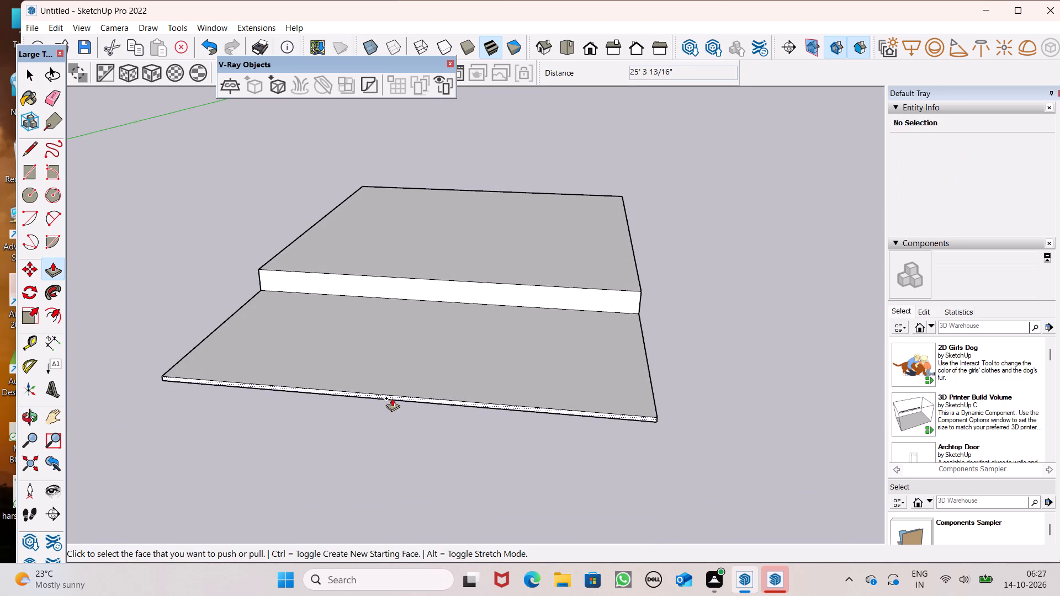
left_click_drag(392, 398, 404, 387)
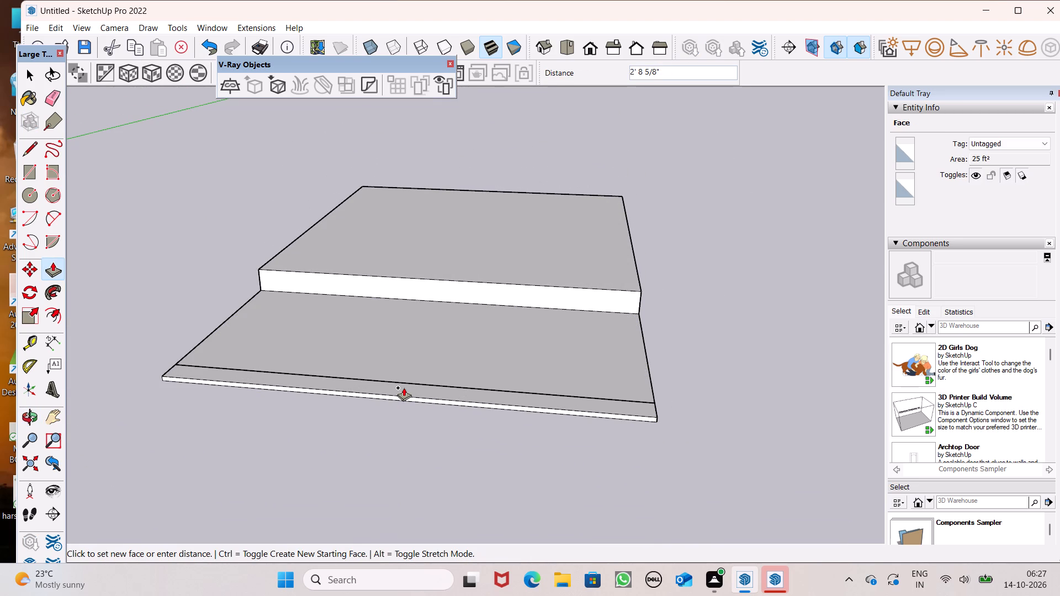
left_click_drag(404, 387, 413, 373)
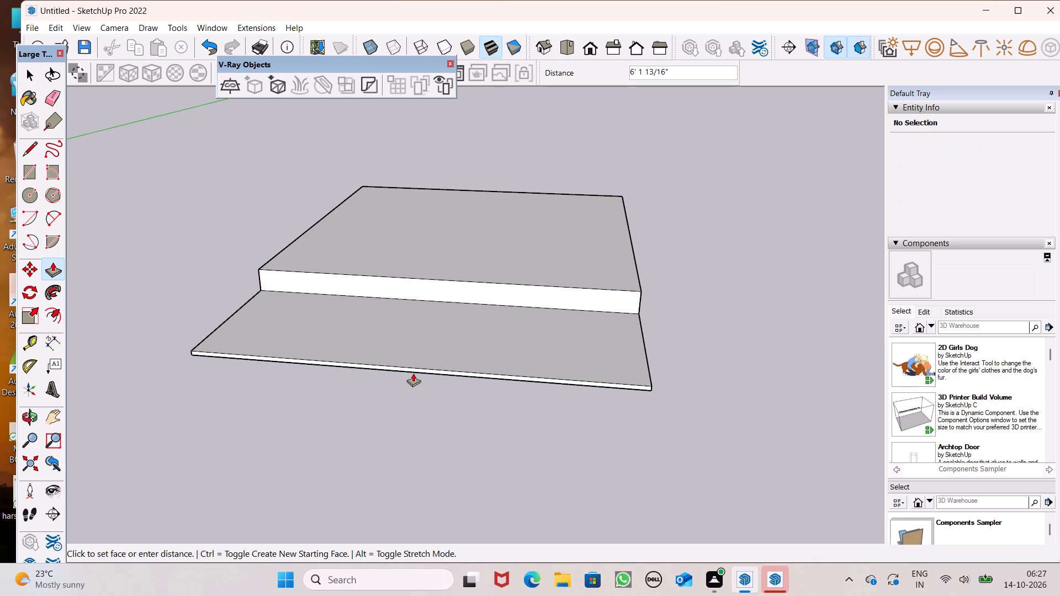
left_click_drag(413, 373, 411, 391)
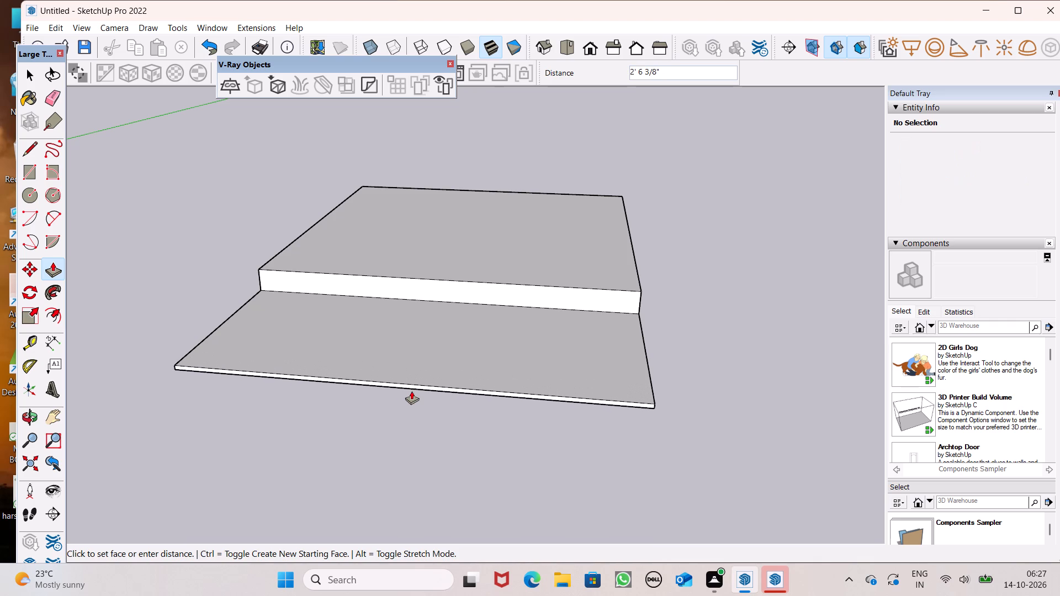
left_click_drag(411, 391, 417, 379)
key("space")
Raise the upper block's top face freehand with Push/Pull to a height of about 7' 4".
scroll(414, 392, "down", 5)
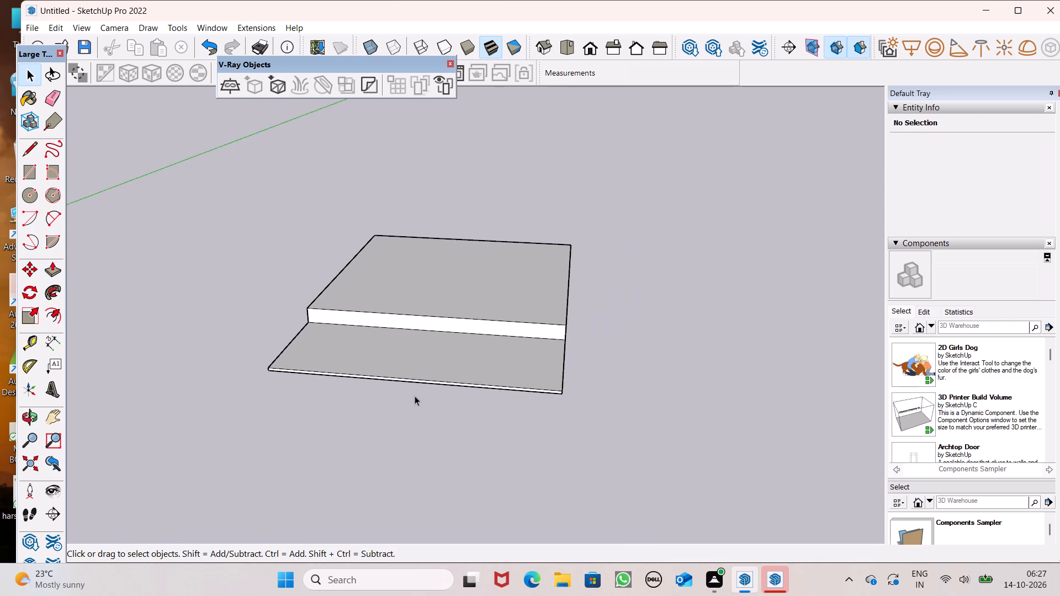
middle_click_drag(415, 396, 439, 502)
scroll(397, 362, "up", 6)
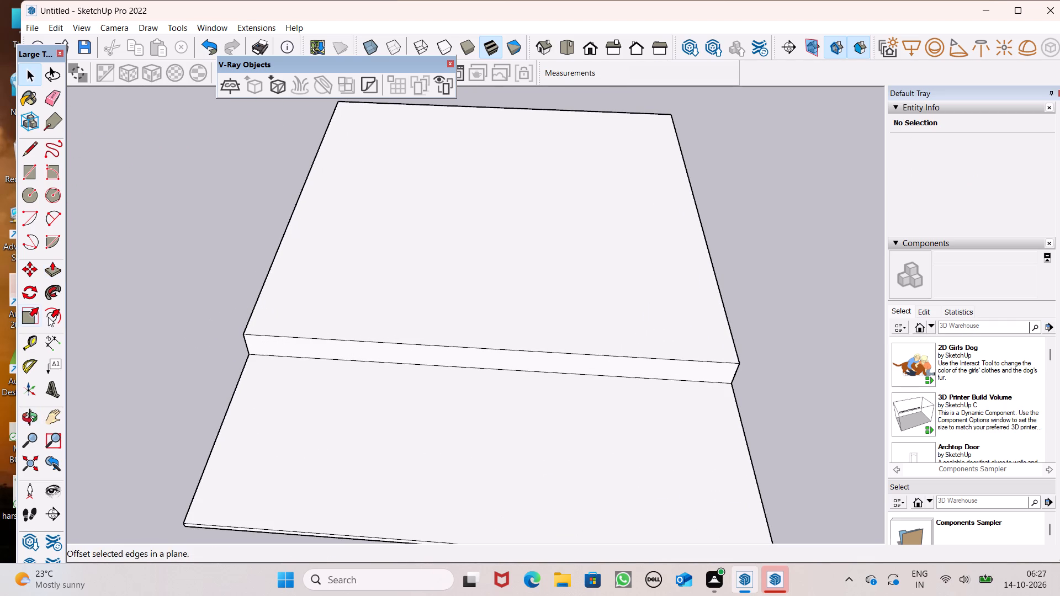
left_click(59, 276)
left_click_drag(285, 330, 288, 323)
left_click_drag(294, 321, 295, 316)
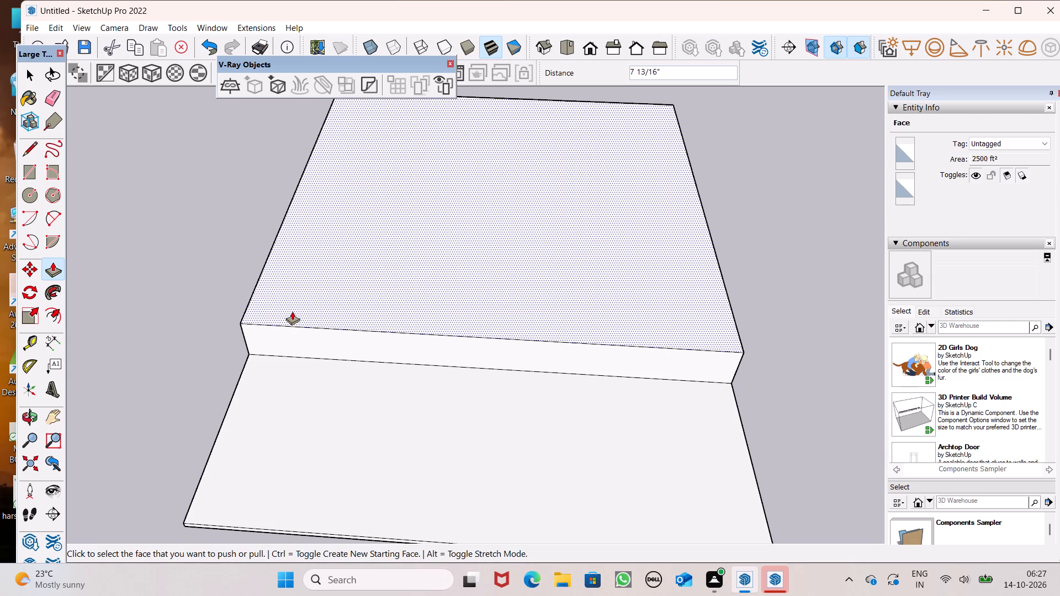
left_click_drag(293, 311, 300, 293)
key("space")
Measure the raised block's height at its front corner with the Dimension tool, without placing a dimension.
scroll(245, 327, "down", 1)
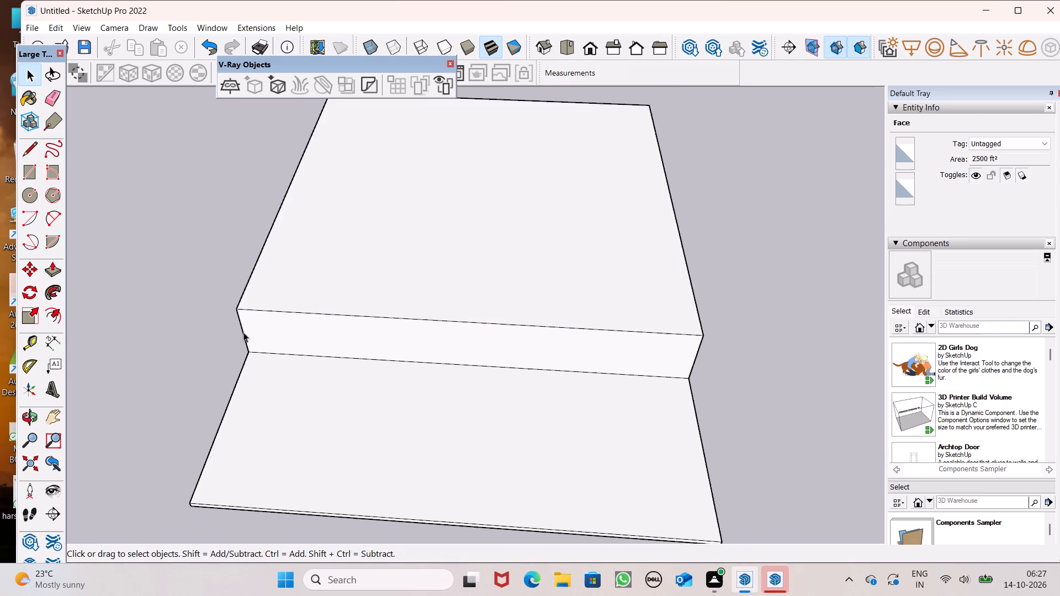
scroll(243, 332, "down", 2)
middle_click_drag(242, 332, 411, 168)
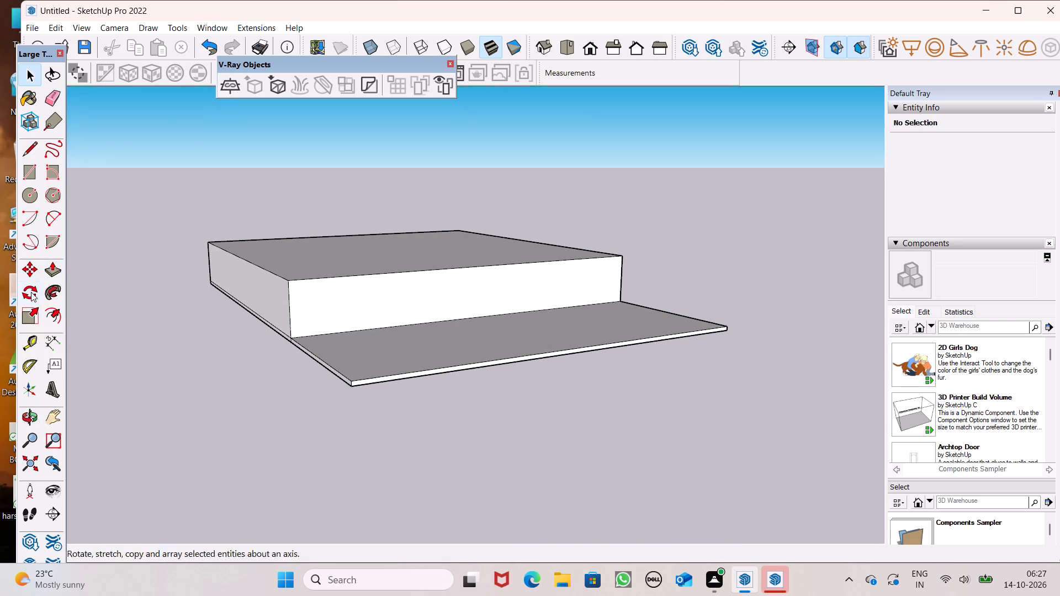
left_click(56, 348)
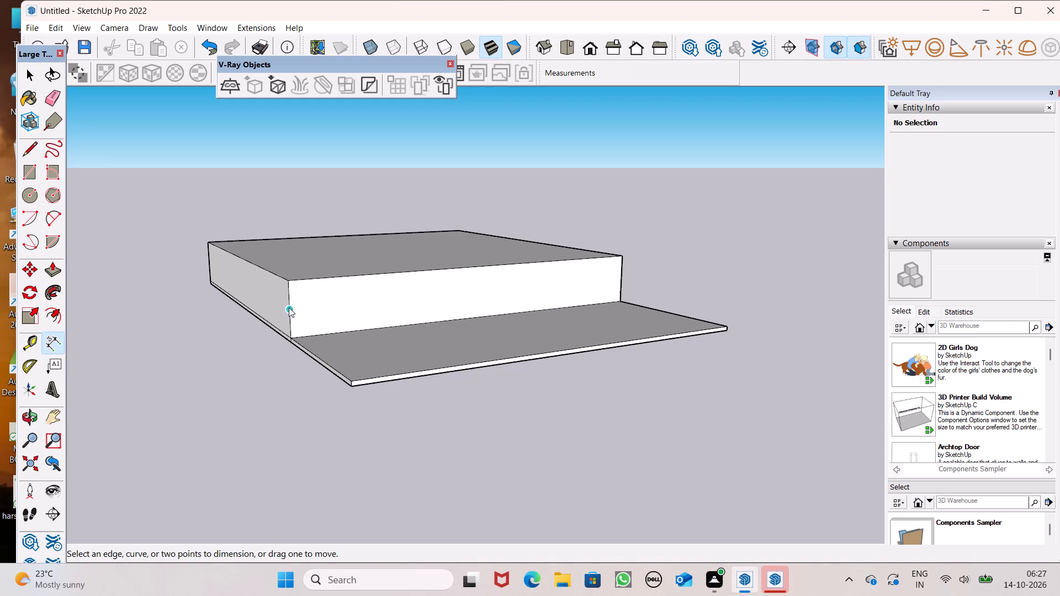
left_click(288, 285)
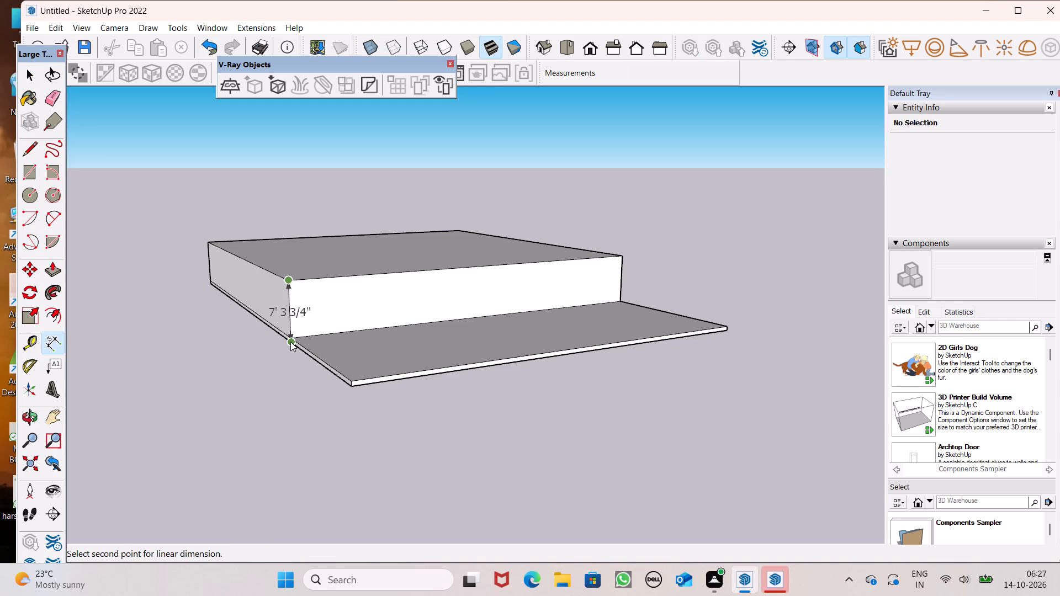
key("space")
Lower the raised block's top face slightly with Push/Pull.
middle_click_drag(531, 364, 342, 390)
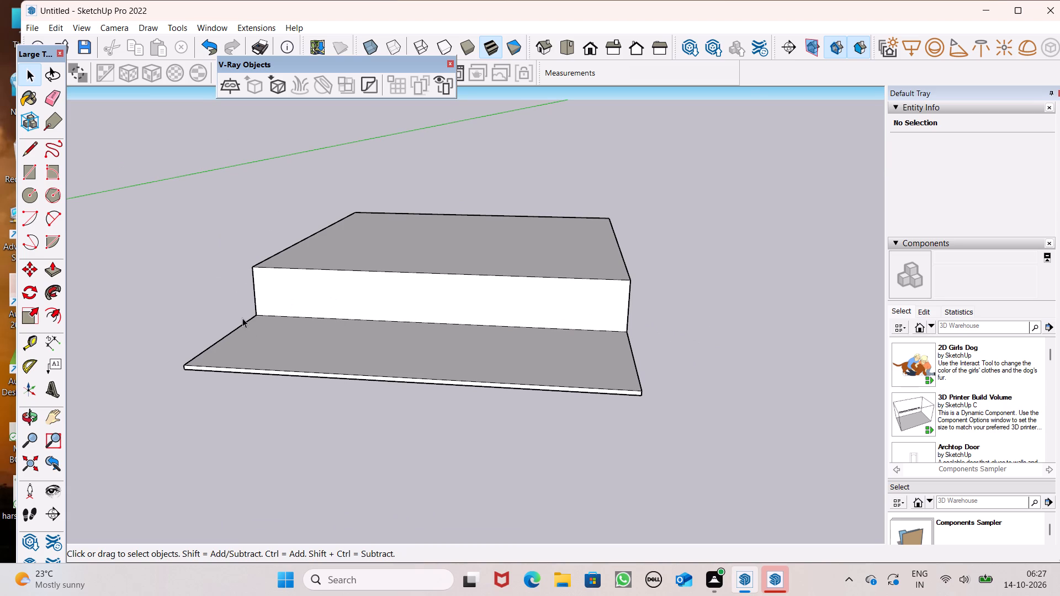
scroll(246, 224, "down", 2)
middle_click_drag(394, 206, 430, 323)
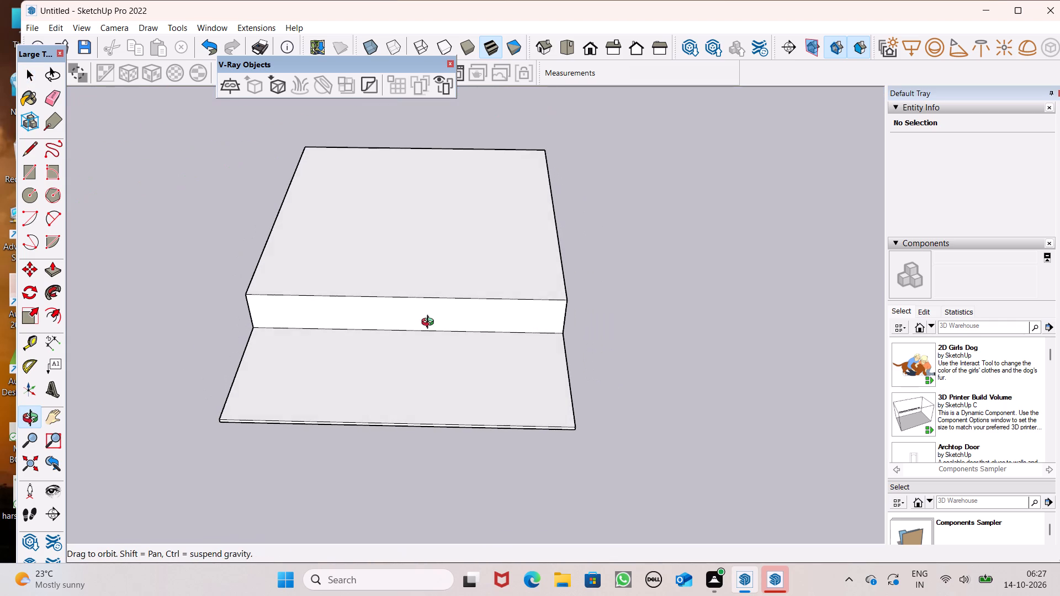
middle_click_drag(430, 323, 431, 323)
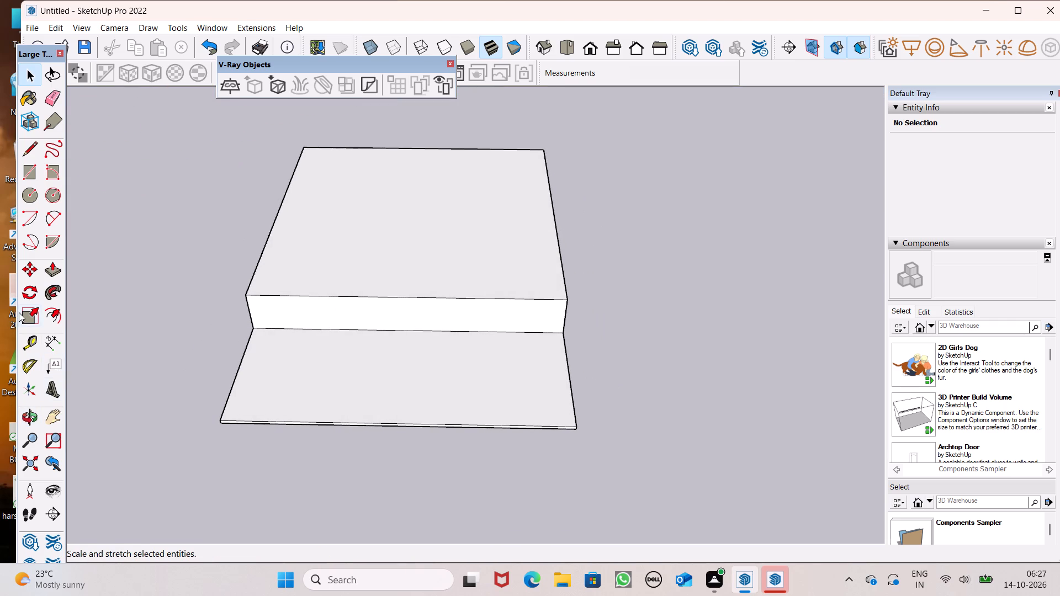
left_click(60, 266)
left_click(270, 259)
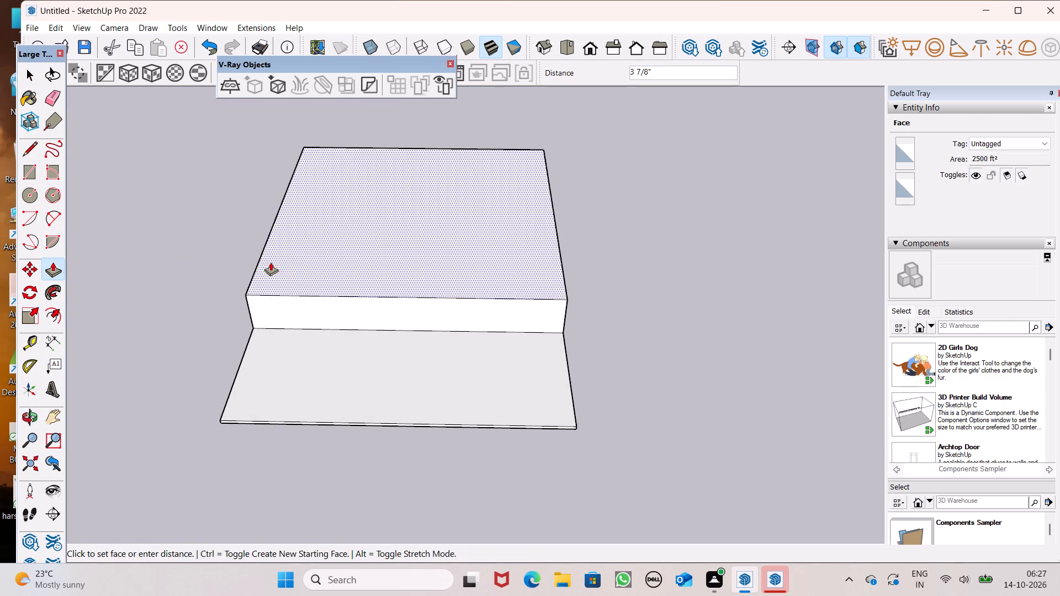
key("space")
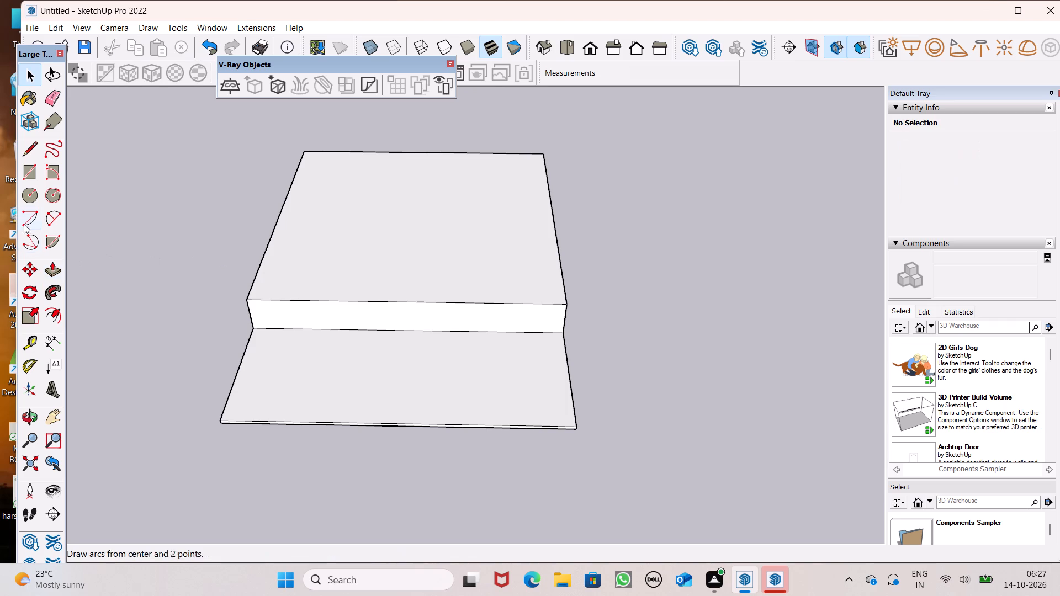
left_click(94, 256)
Offset the outline of the raised block's top face inward by 9" for the wall thickness.
scroll(119, 251, "down", 2)
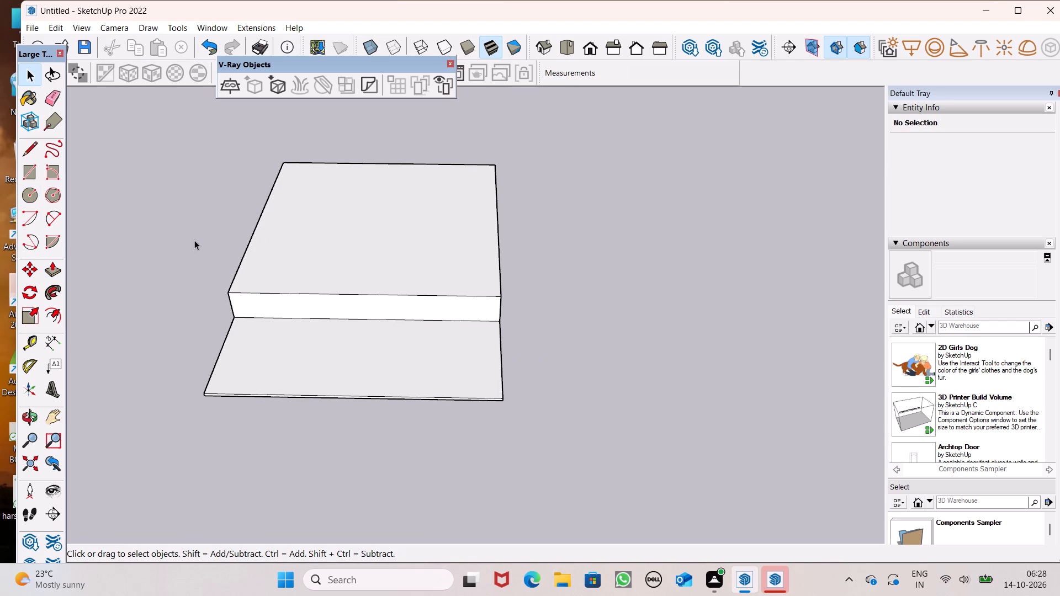
scroll(341, 246, "down", 2)
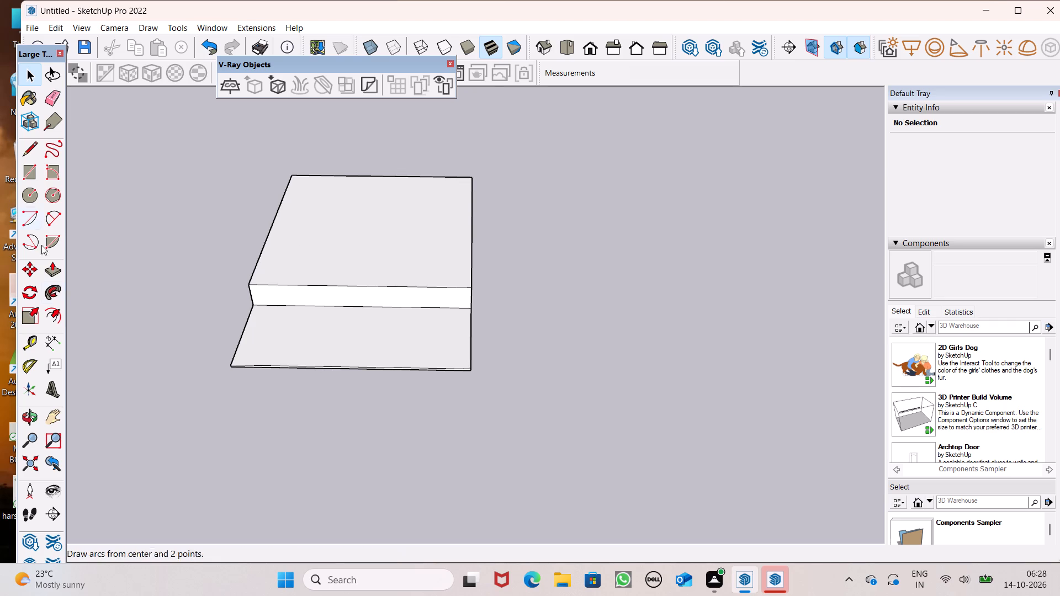
left_click(51, 322)
scroll(320, 182, "up", 4)
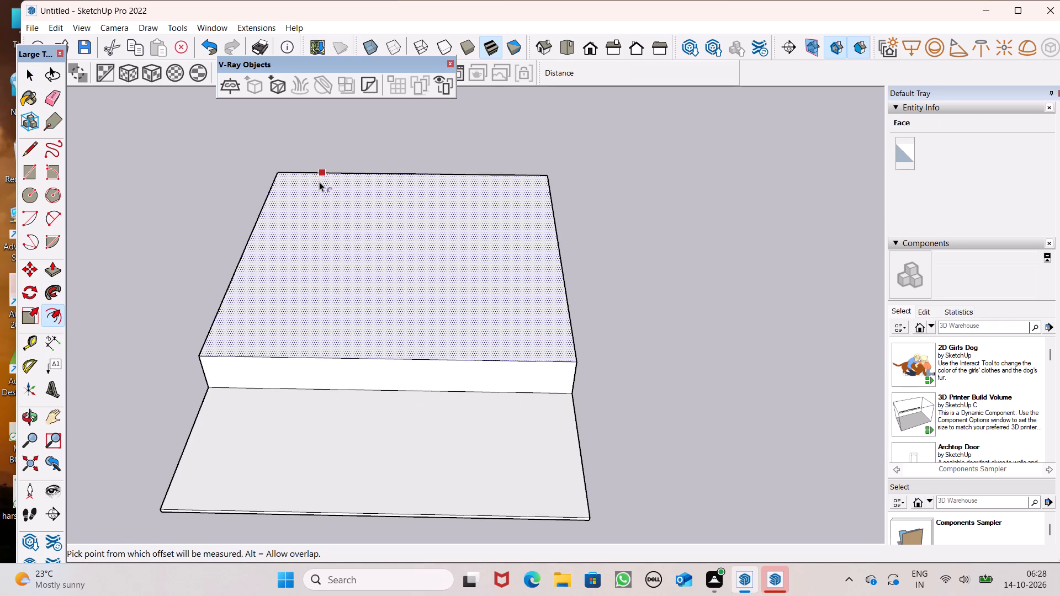
left_click_drag(319, 182, 319, 191)
type("9\"")
key("Return")
key("space")
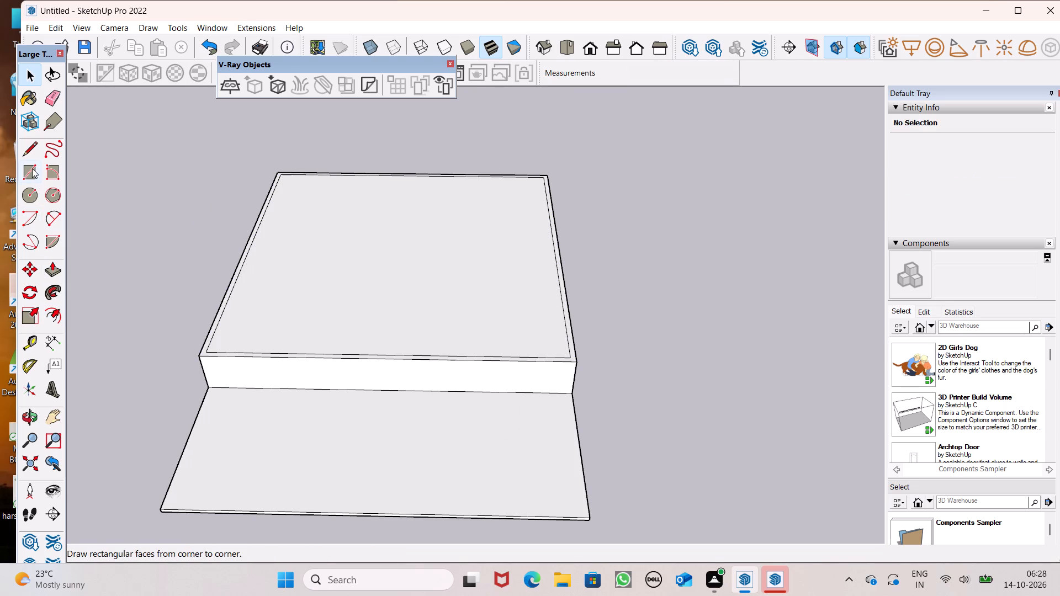
Draw two short 9" lines across the front wall strip on the top face, dividing it into three parts.
left_click(27, 153)
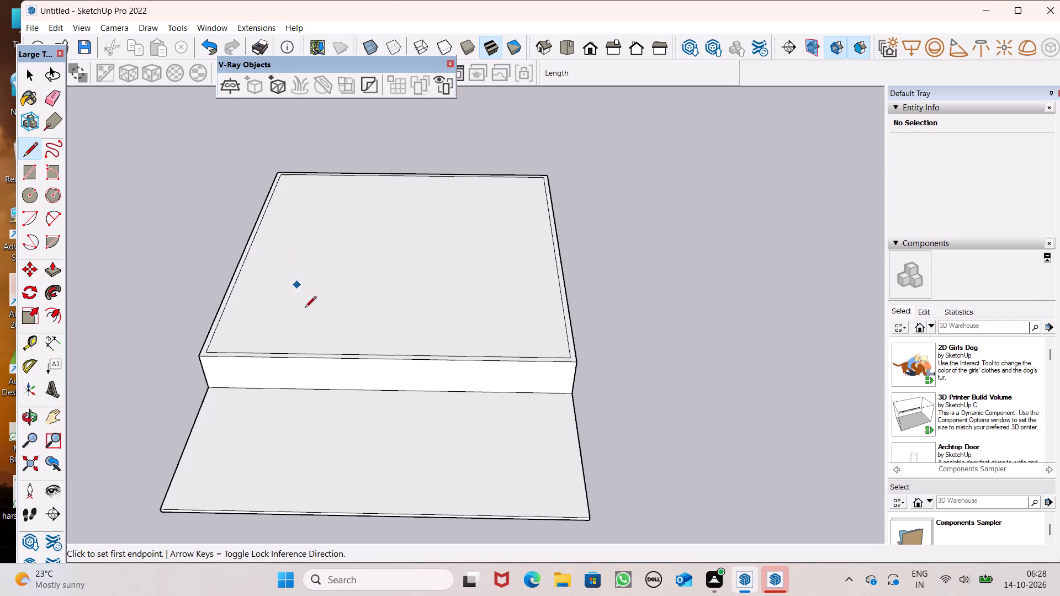
scroll(314, 355, "up", 1)
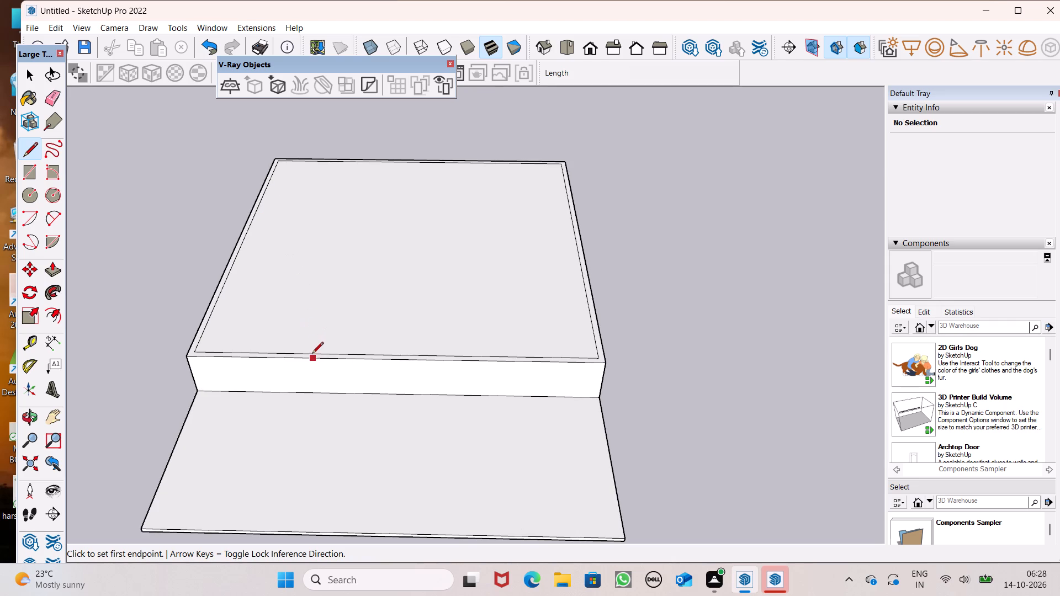
scroll(293, 345, "up", 2)
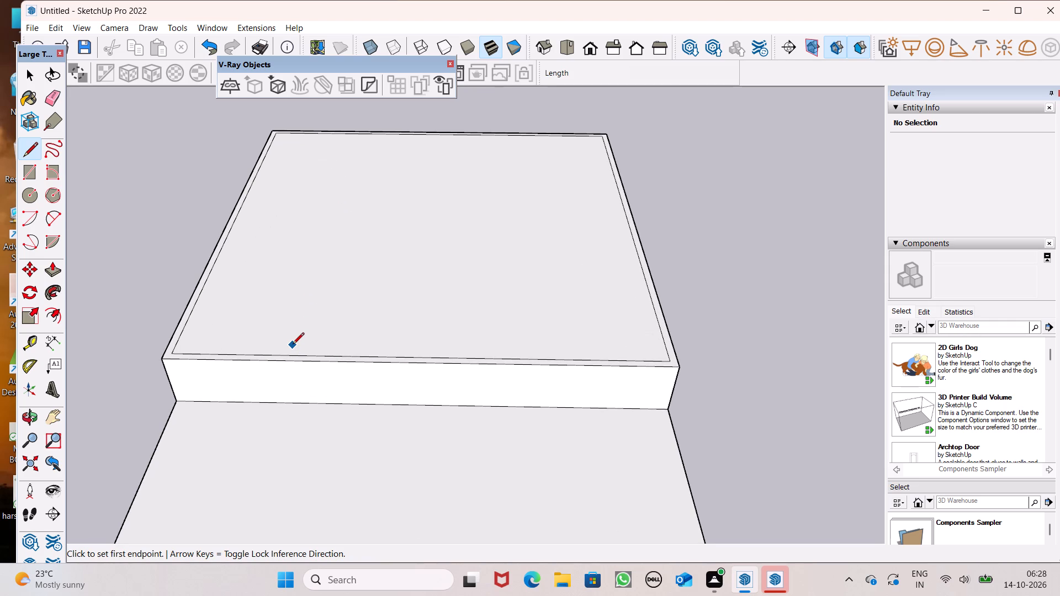
scroll(293, 342, "up", 3)
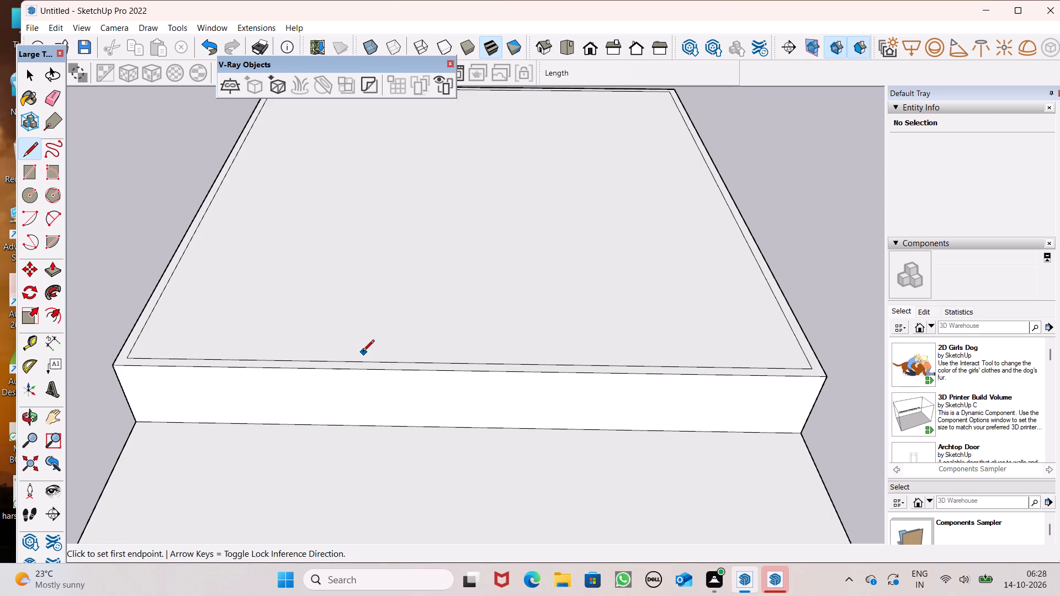
left_click(361, 360)
left_click(359, 370)
left_click(601, 369)
left_click(599, 375)
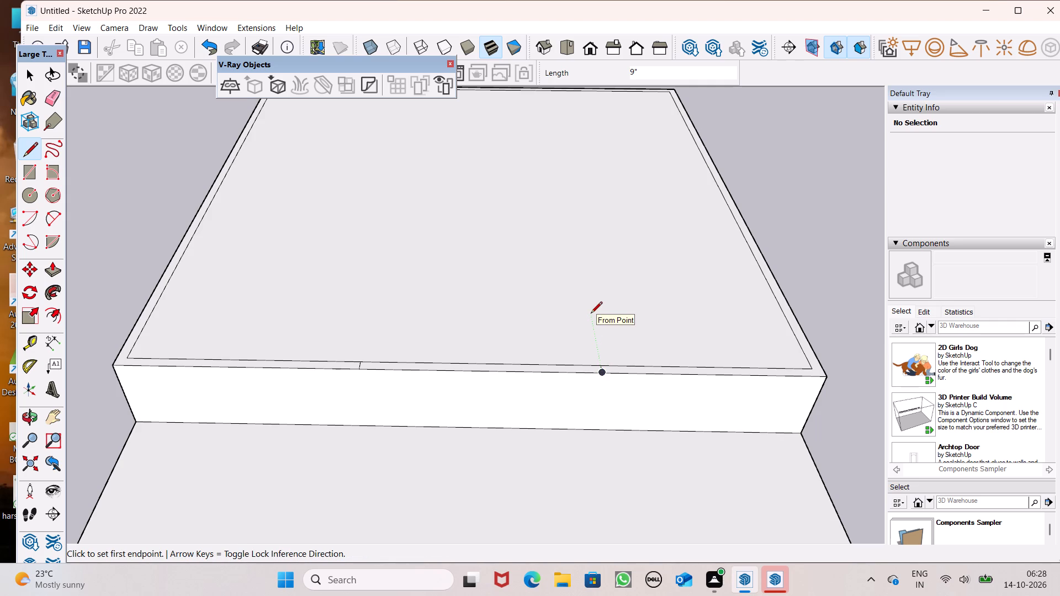
key("space")
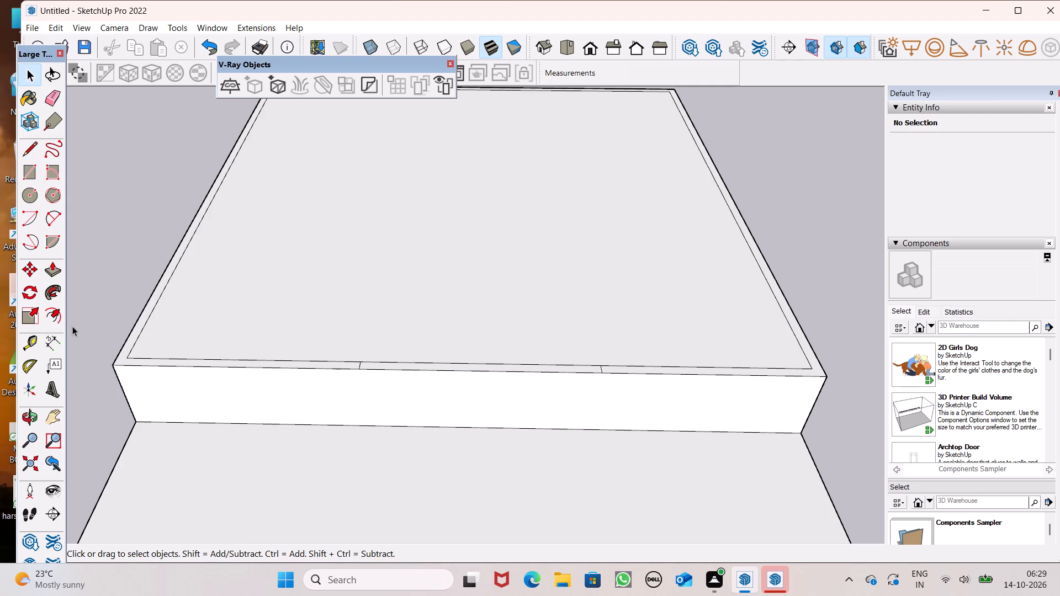
Place two guides 6" apart parallel to the front wall, the nearer one about 11' 6" in from its inner edge.
left_click(23, 344)
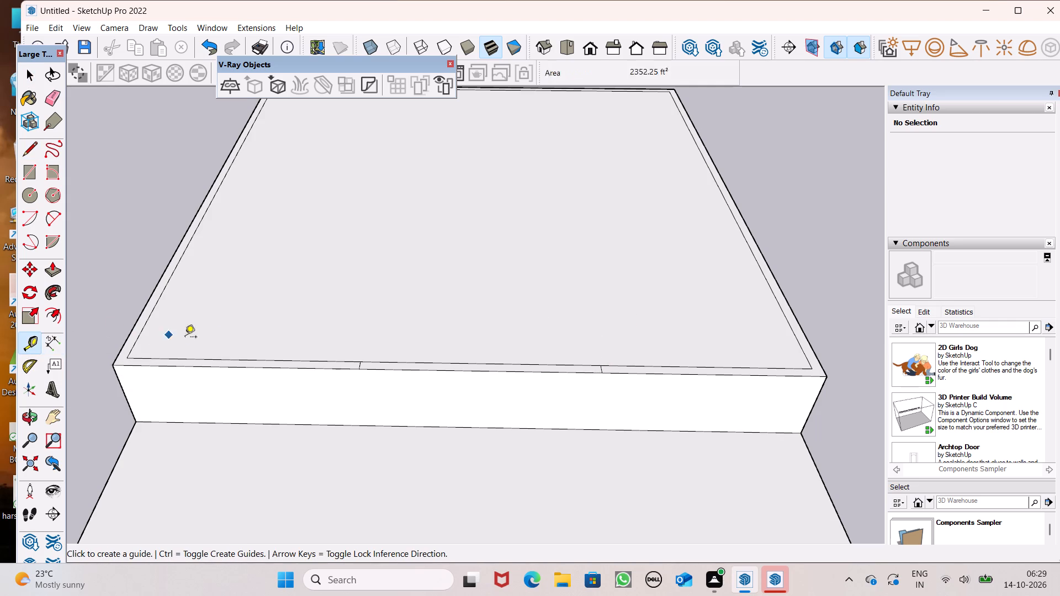
left_click(395, 365)
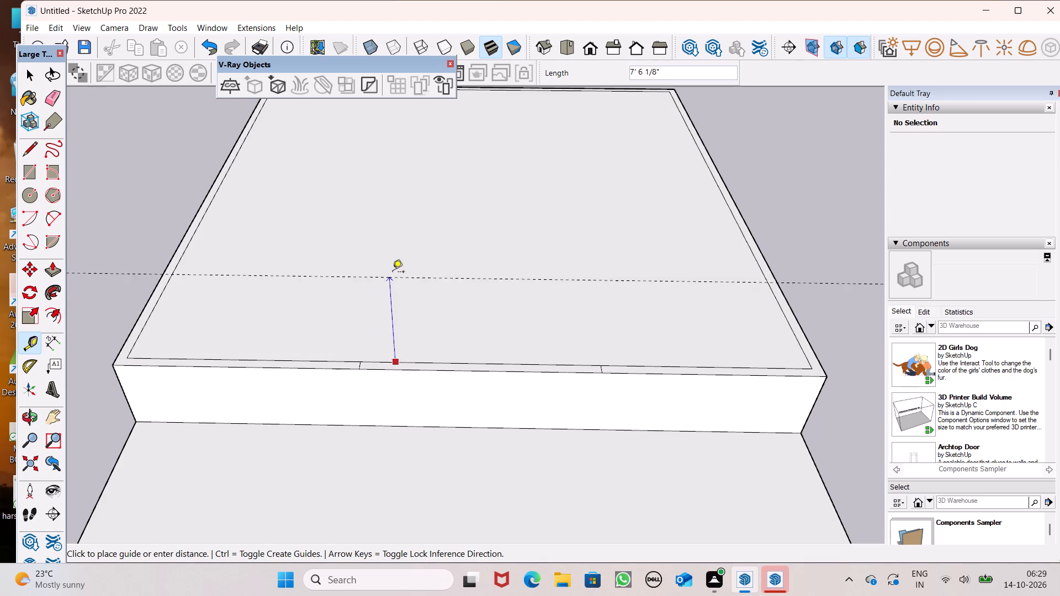
scroll(411, 259, "down", 2)
middle_click_drag(433, 267, 436, 421)
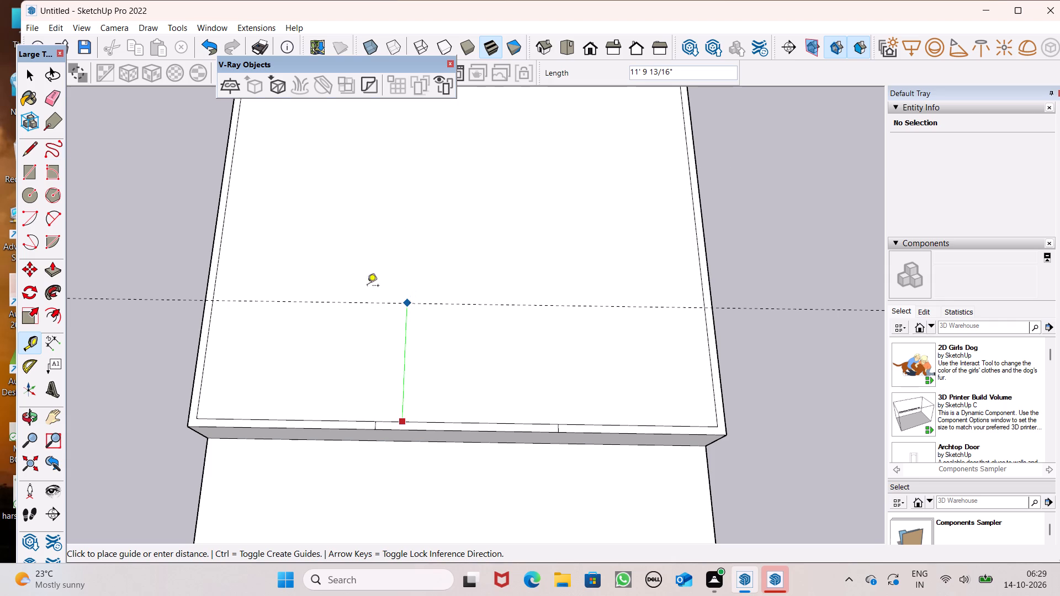
left_click(175, 303)
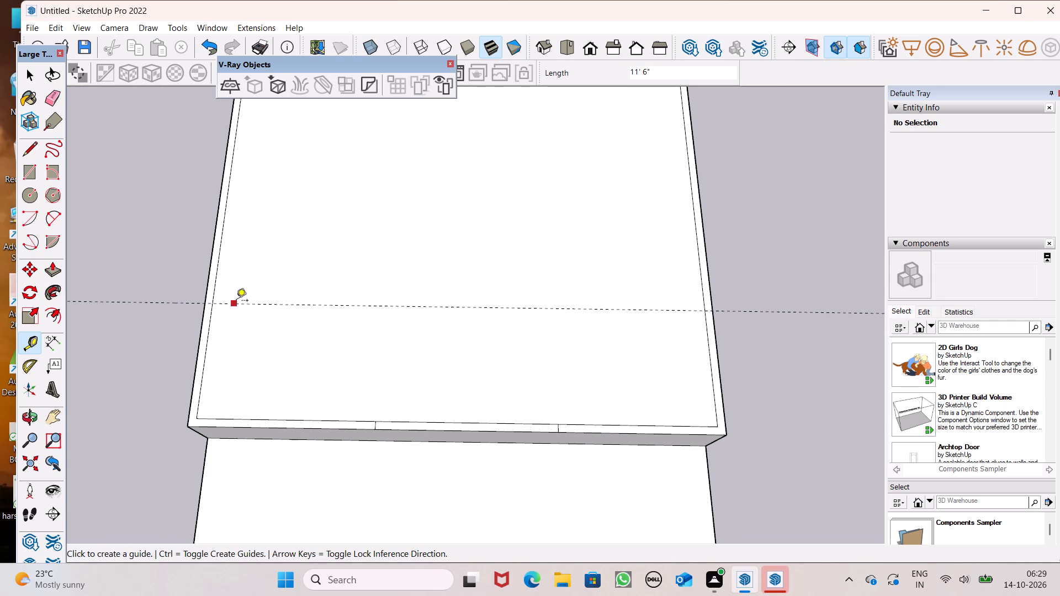
left_click(250, 302)
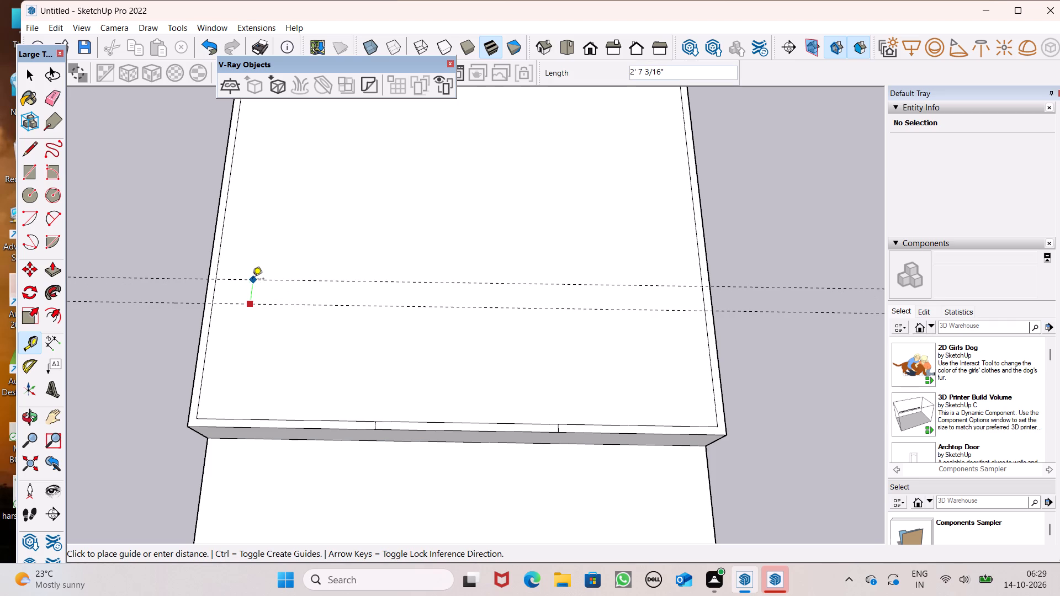
key("9")
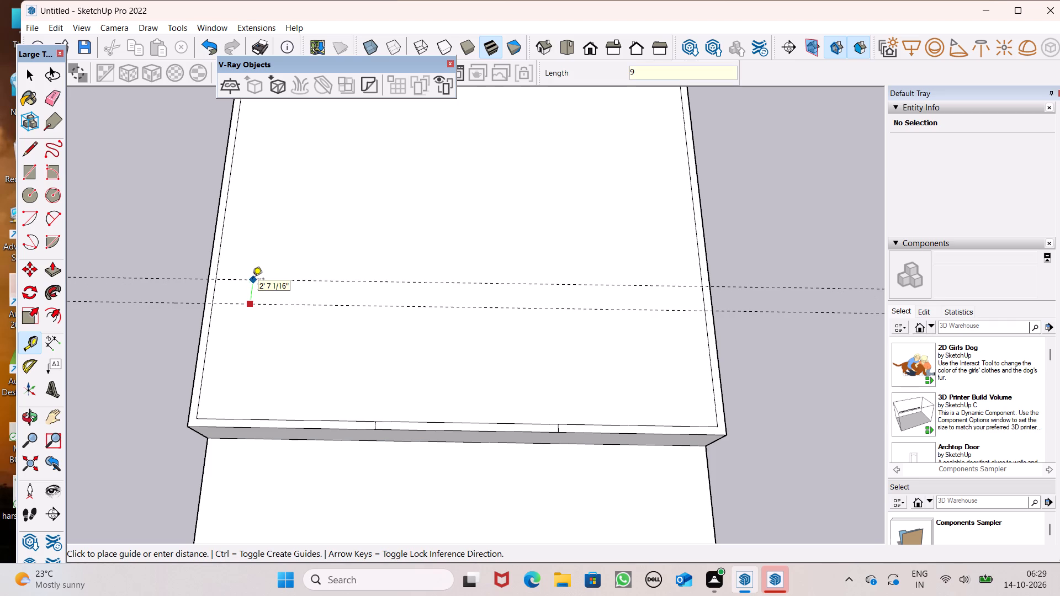
key("BackSpace")
type("6\"")
key("Return")
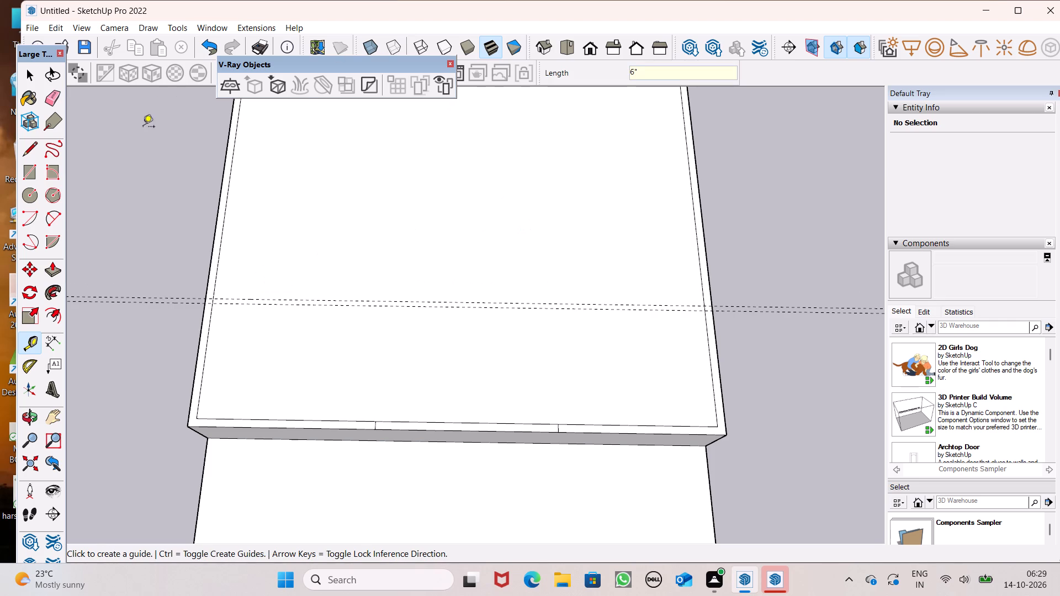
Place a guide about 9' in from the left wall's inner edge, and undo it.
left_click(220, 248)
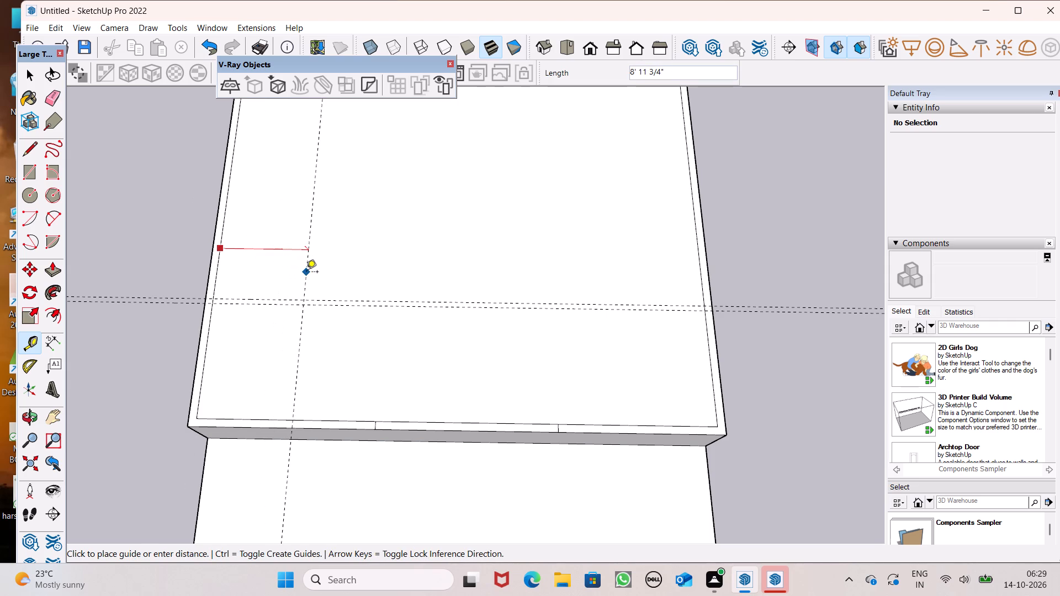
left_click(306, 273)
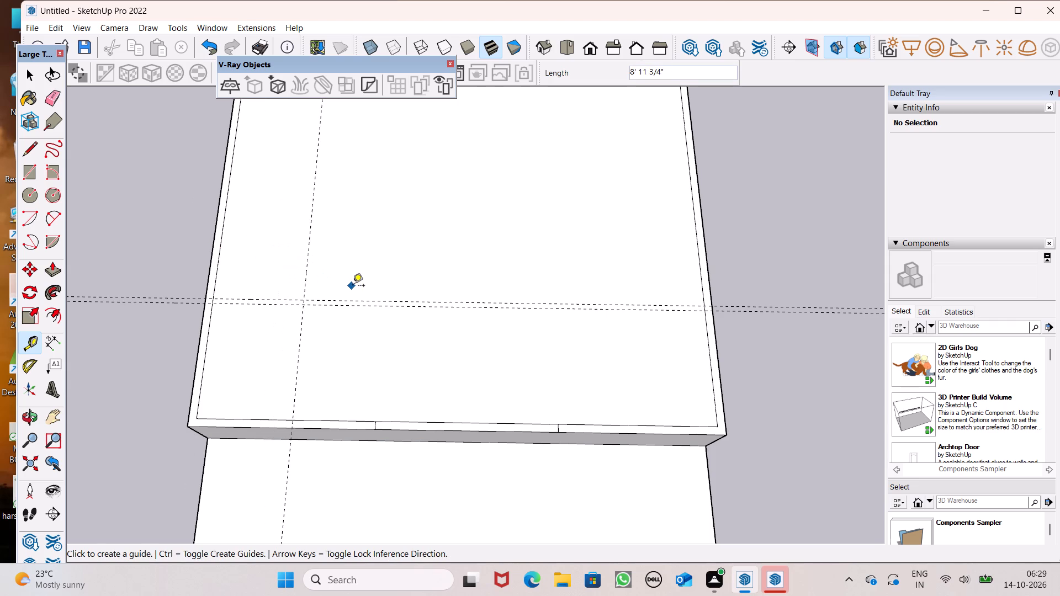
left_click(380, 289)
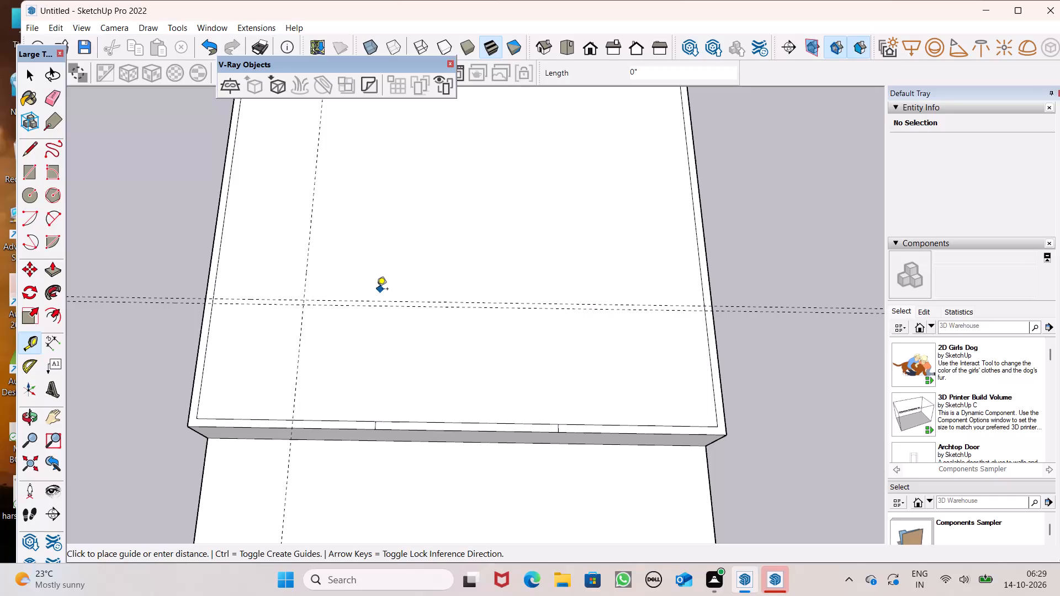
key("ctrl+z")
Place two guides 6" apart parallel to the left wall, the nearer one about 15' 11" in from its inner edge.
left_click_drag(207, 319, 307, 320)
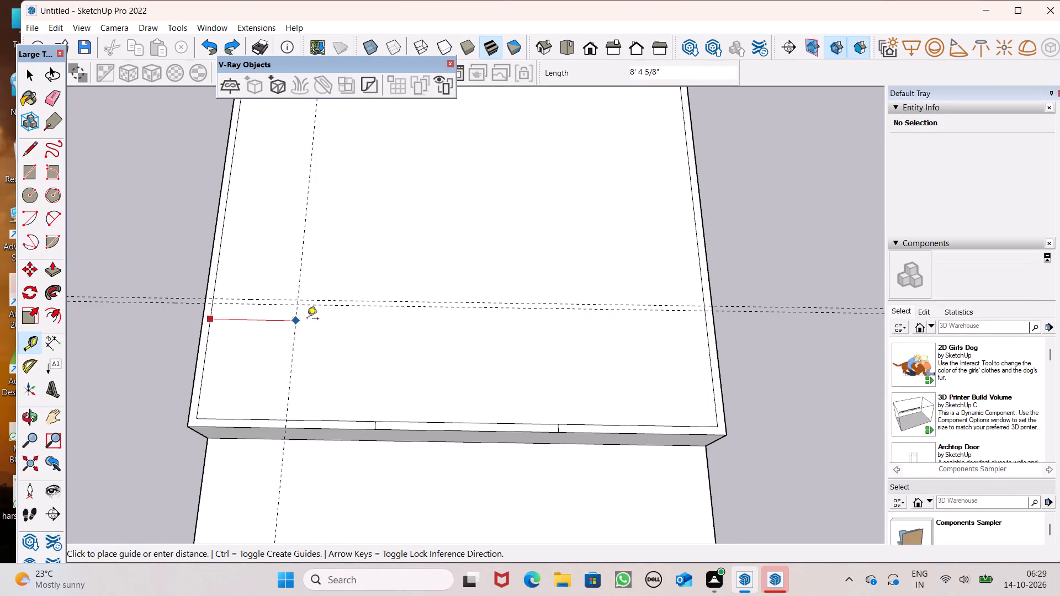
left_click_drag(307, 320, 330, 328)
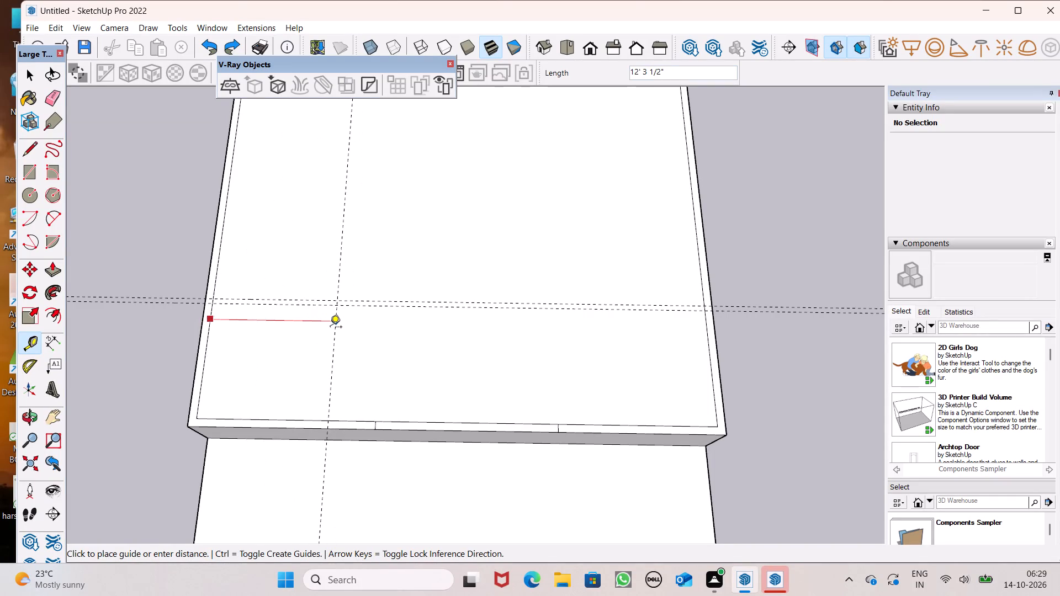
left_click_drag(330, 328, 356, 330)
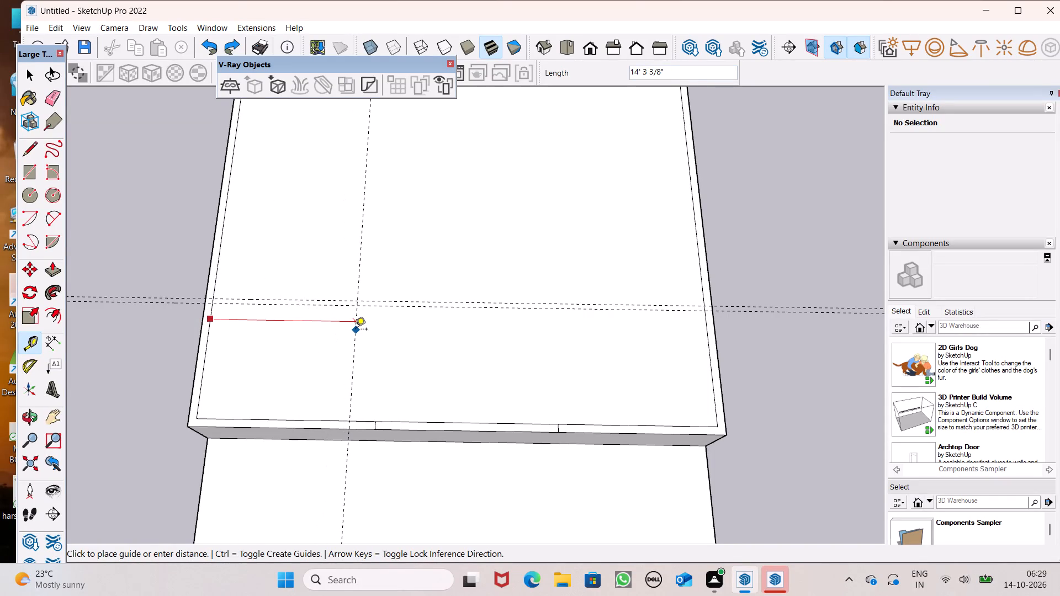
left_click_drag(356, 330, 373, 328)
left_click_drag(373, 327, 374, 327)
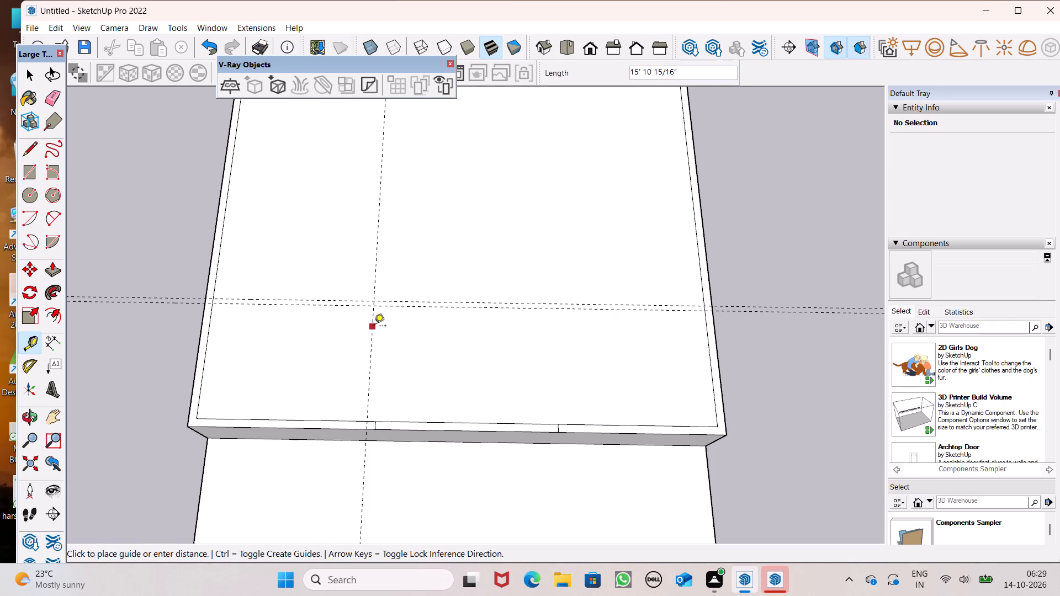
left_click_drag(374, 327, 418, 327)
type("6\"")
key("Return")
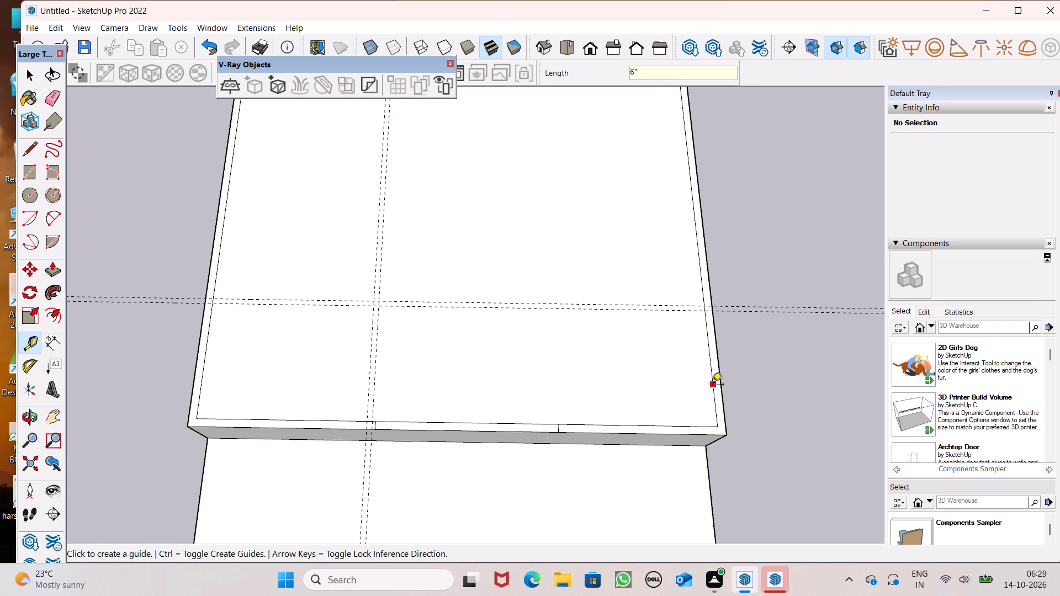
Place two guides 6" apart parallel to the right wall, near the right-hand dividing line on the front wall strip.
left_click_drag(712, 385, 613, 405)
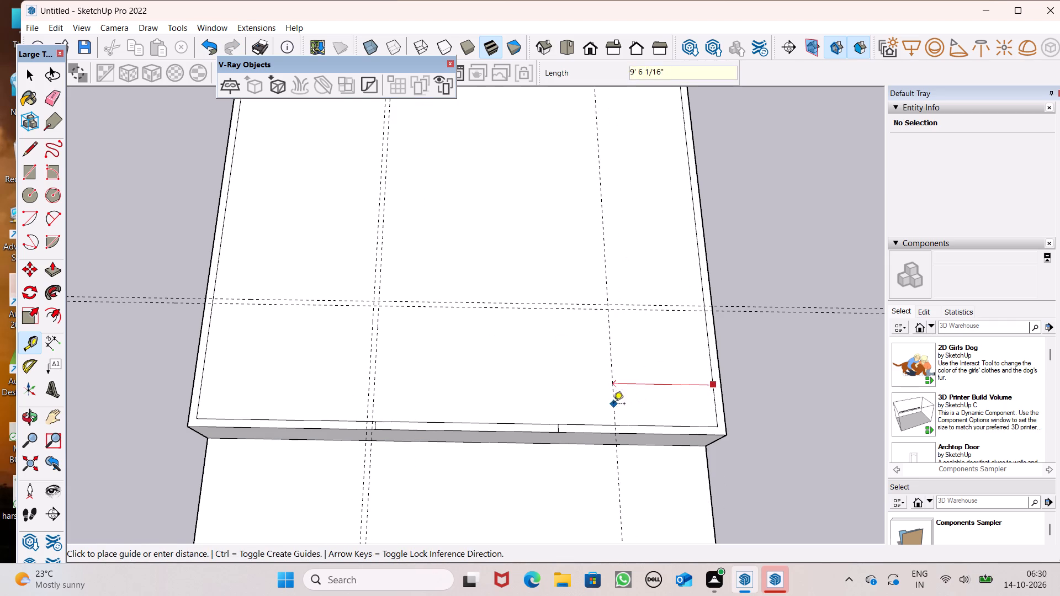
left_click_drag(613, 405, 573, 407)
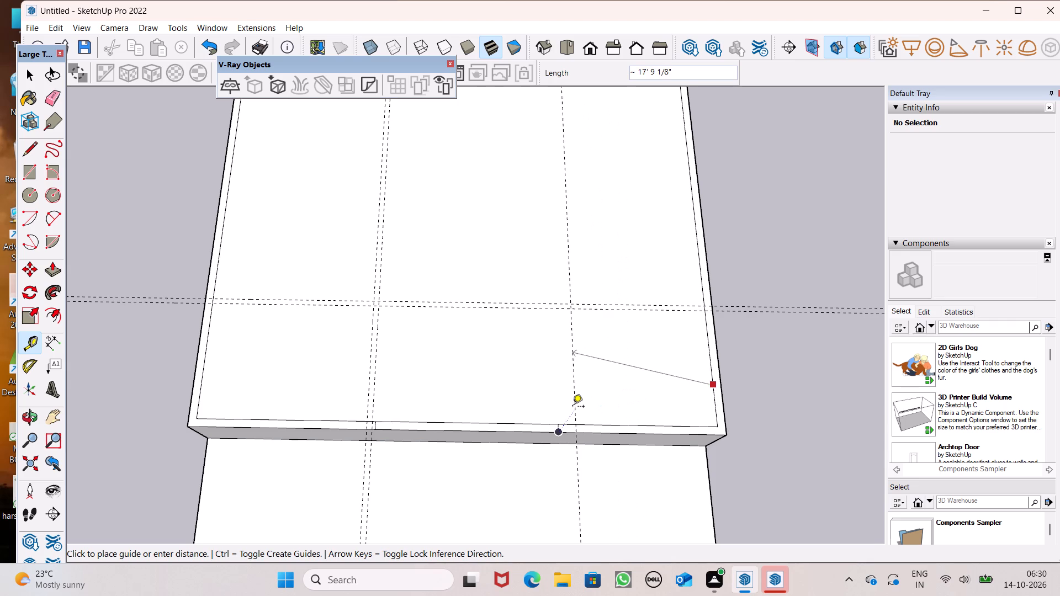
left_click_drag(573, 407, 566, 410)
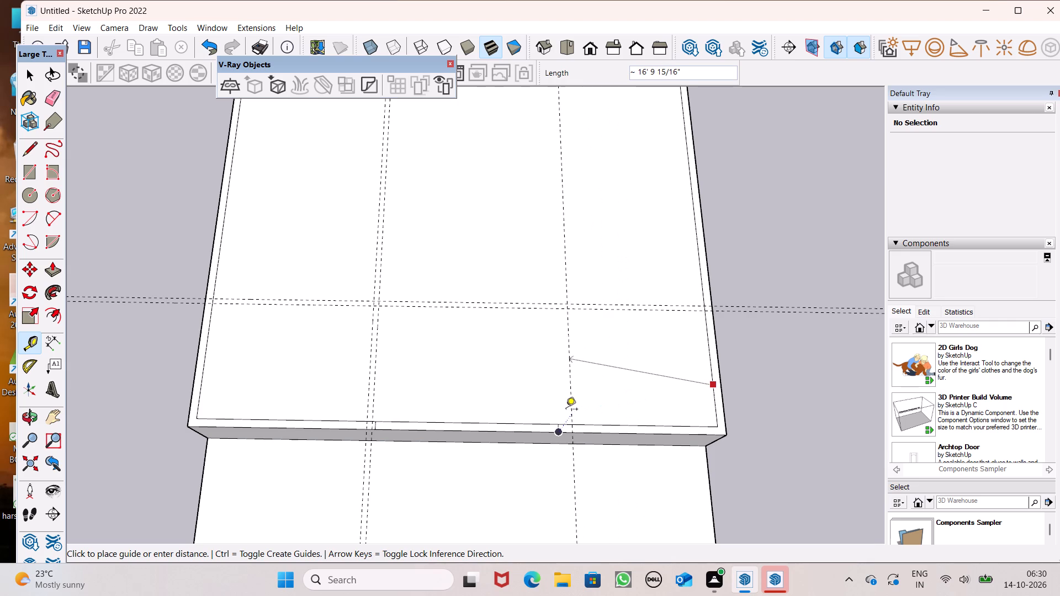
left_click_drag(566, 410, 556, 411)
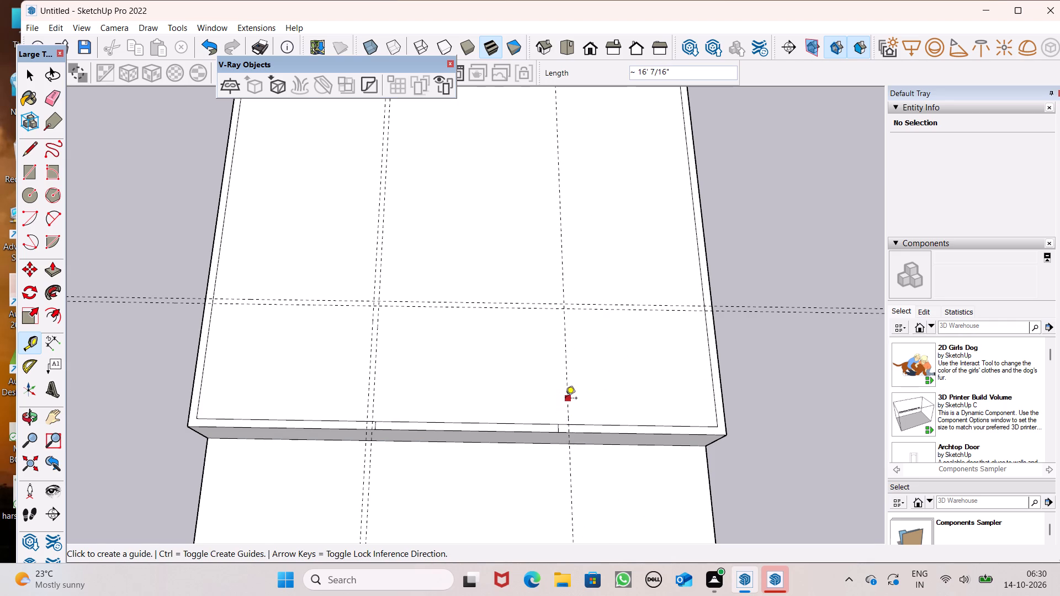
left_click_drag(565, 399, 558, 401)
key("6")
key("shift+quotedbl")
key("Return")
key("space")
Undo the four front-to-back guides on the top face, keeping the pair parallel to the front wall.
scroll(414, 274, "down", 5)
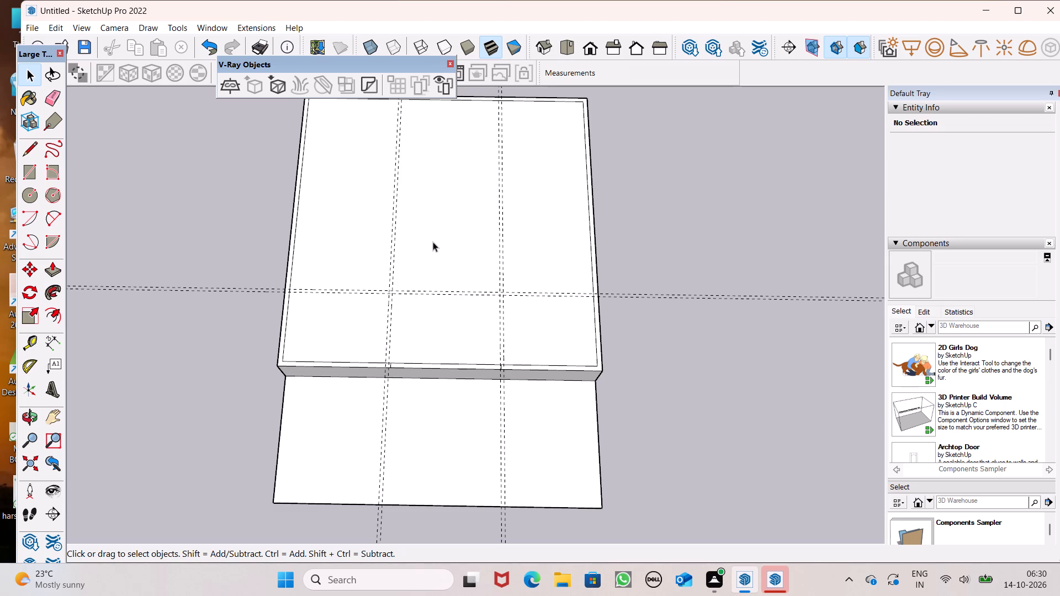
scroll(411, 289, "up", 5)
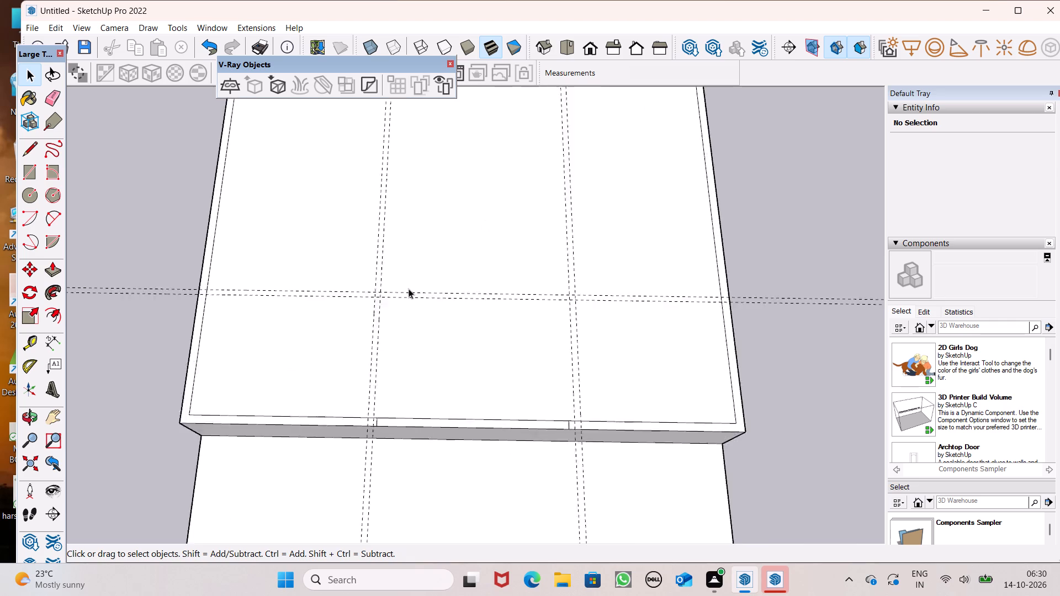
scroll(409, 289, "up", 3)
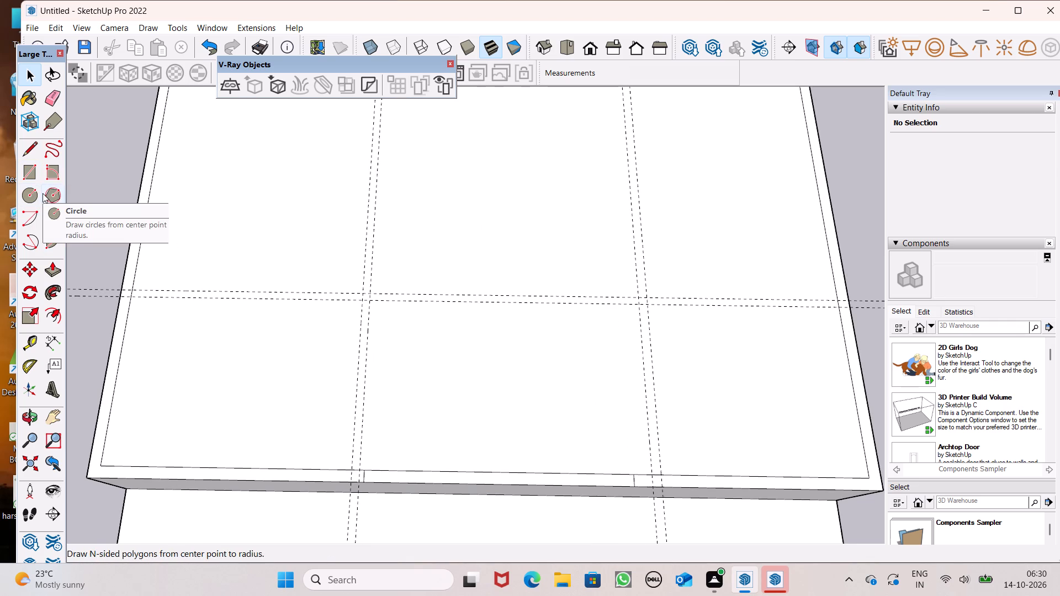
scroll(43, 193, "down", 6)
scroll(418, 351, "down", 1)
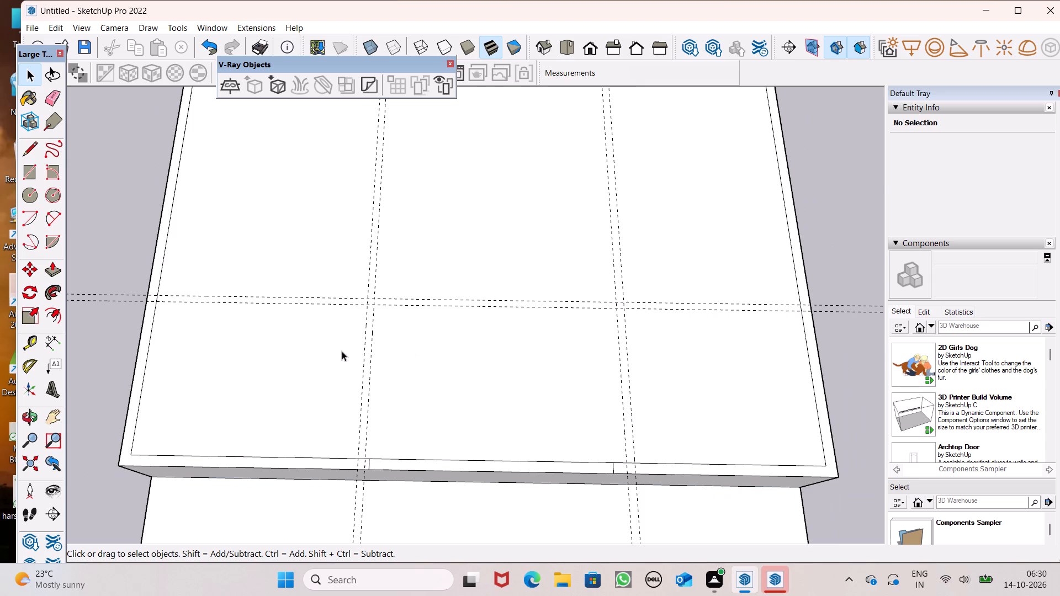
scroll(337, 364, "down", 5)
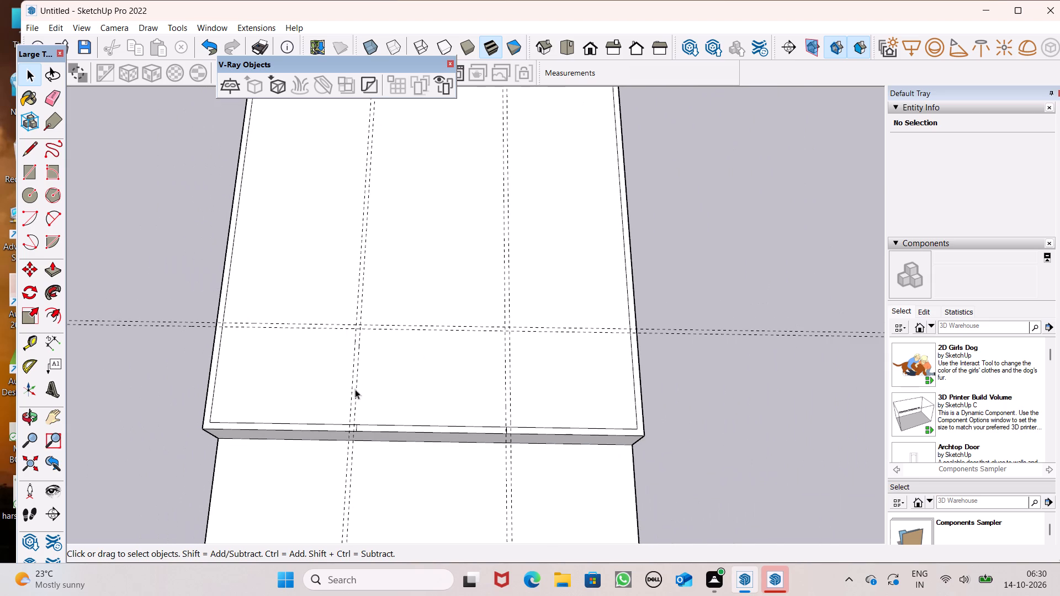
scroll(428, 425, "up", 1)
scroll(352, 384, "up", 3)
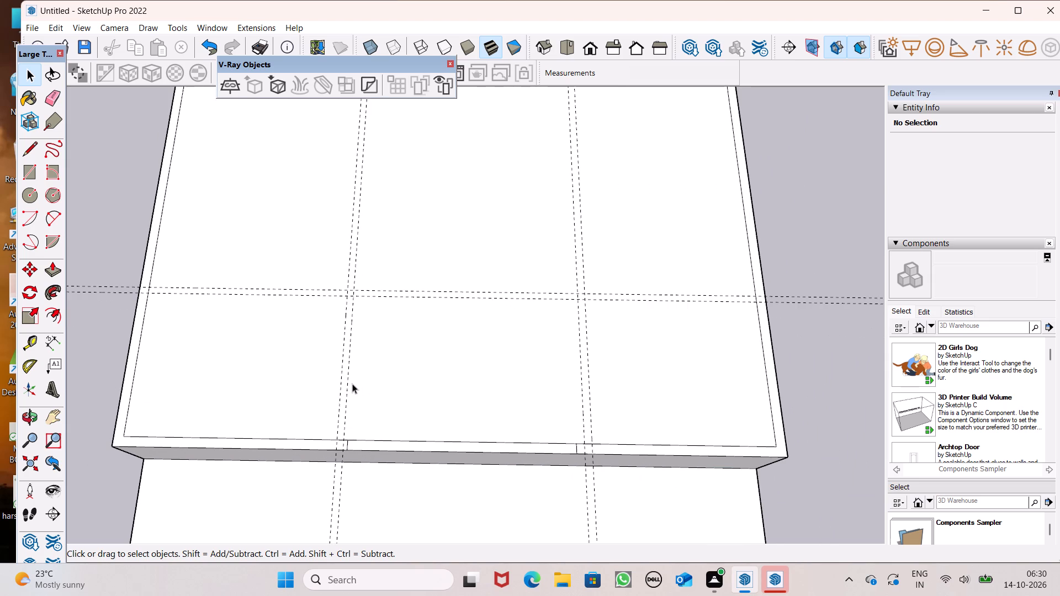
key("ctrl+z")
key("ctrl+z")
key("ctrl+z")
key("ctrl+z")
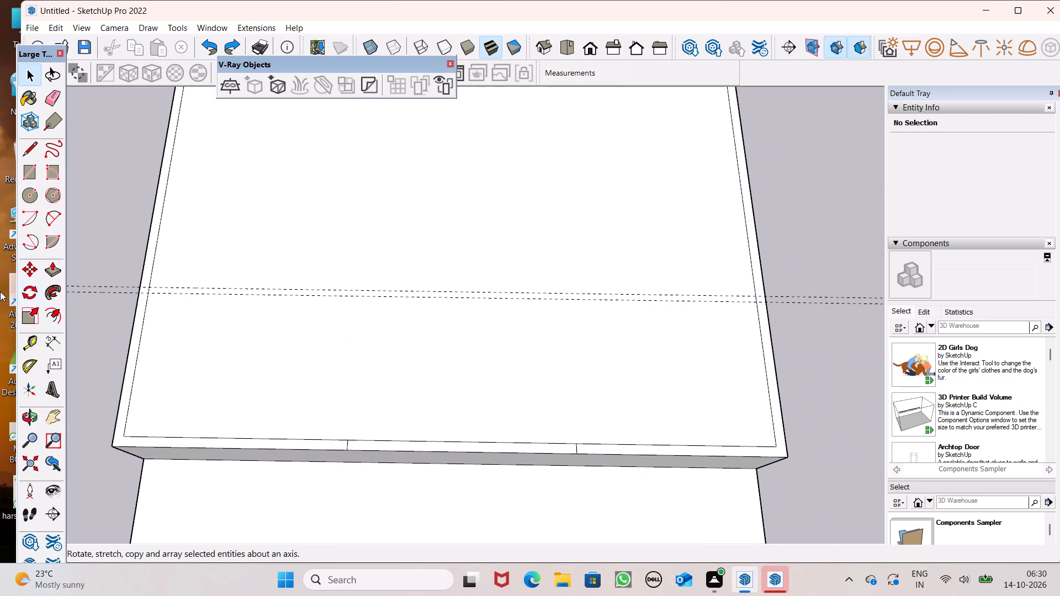
Place two guides 6" apart parallel to the left wall, the first about 11' 3" in from its inner edge.
left_click(24, 342)
scroll(211, 386, "down", 3)
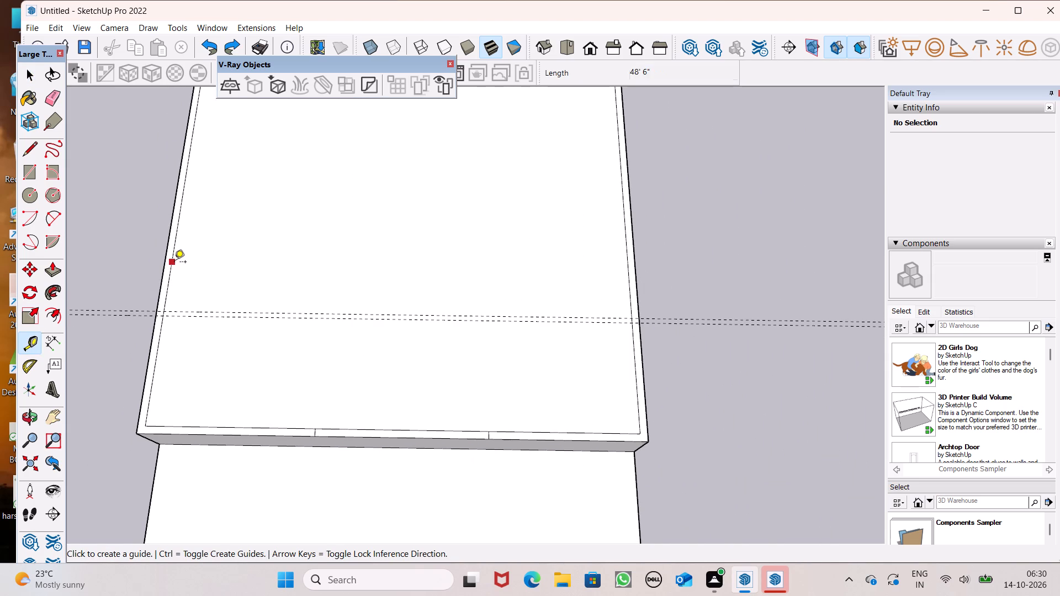
left_click(174, 263)
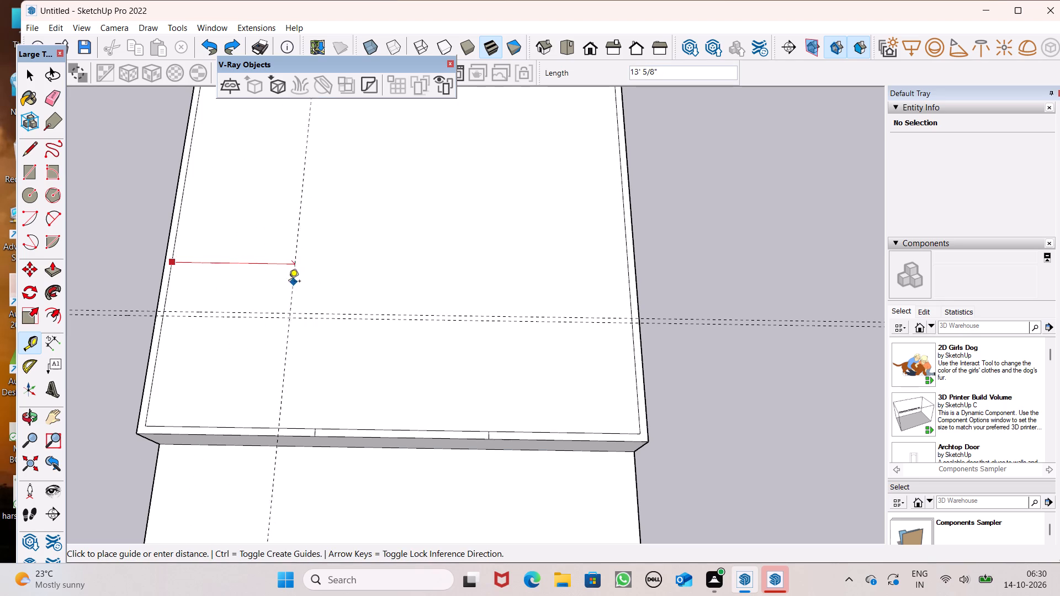
left_click(275, 282)
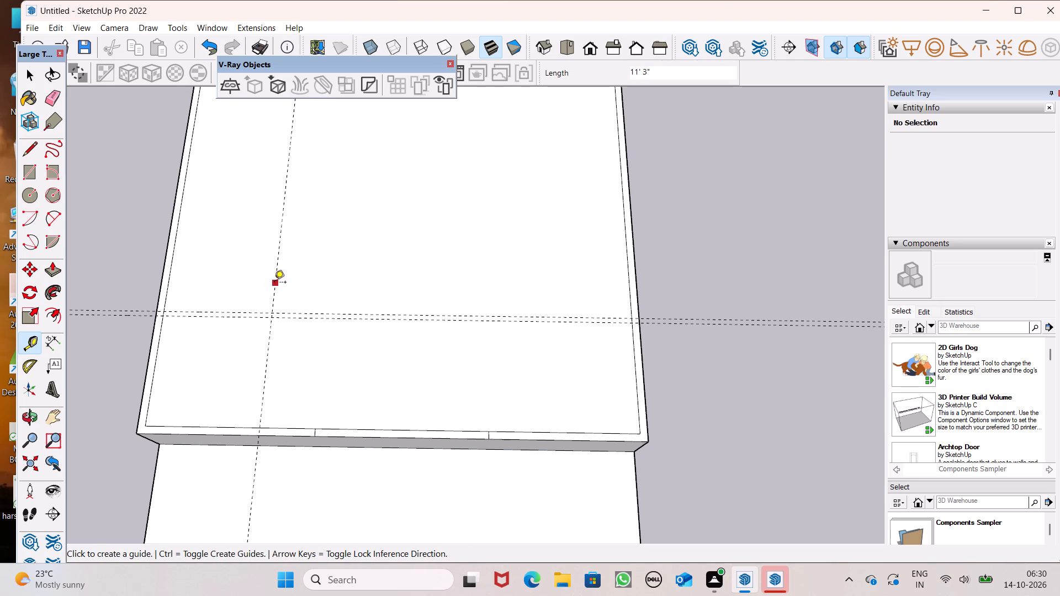
left_click(274, 283)
type("6\"")
key("Return")
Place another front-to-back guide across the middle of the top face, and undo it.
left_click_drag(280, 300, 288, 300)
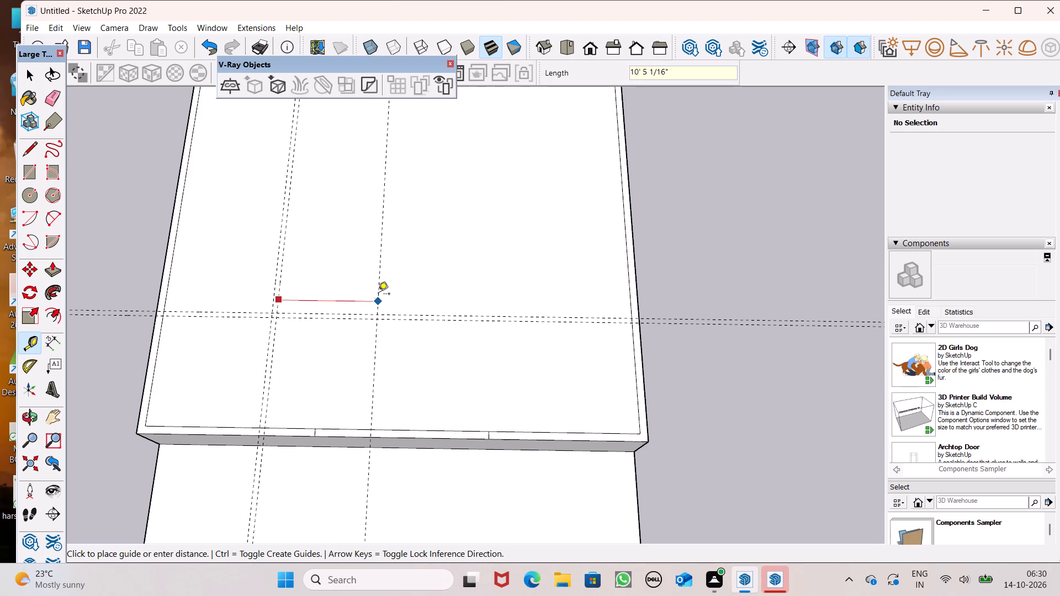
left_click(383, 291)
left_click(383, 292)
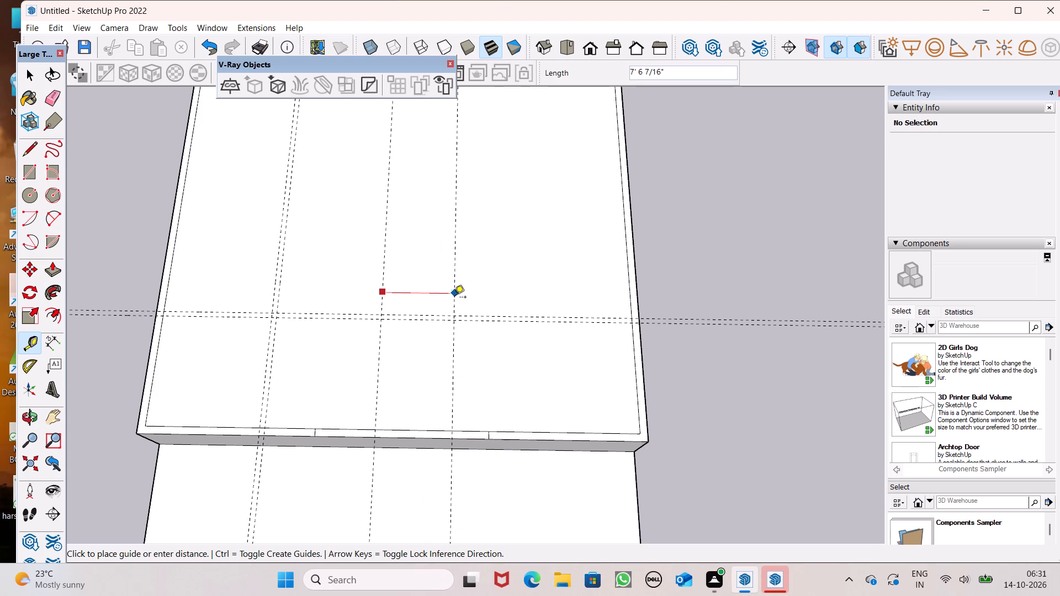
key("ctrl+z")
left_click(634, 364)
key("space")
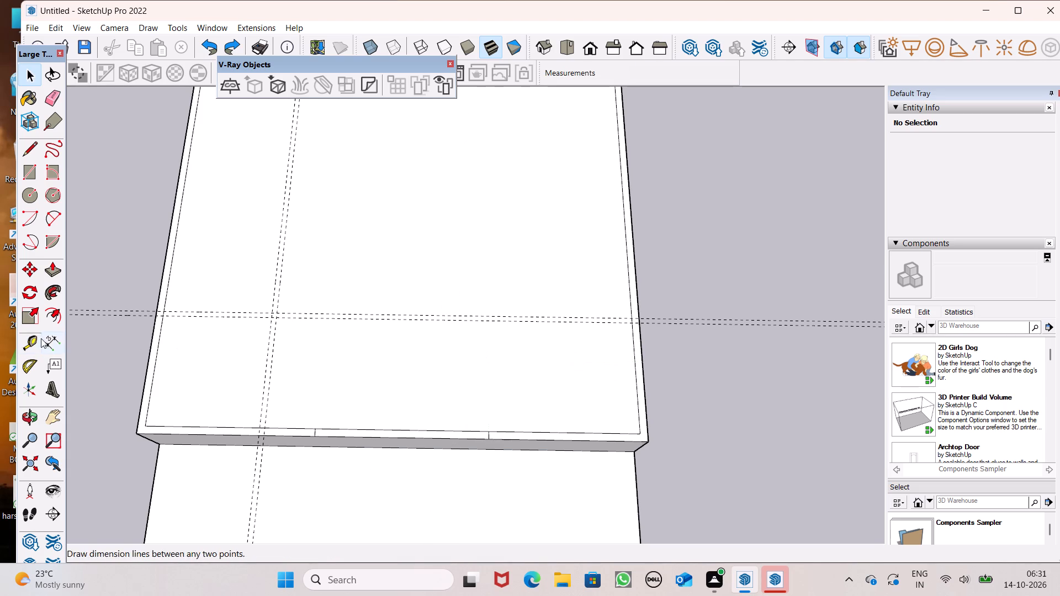
Place two guides 6" apart parallel to the right wall, the nearer one about 13' in from its inner edge.
left_click(38, 338)
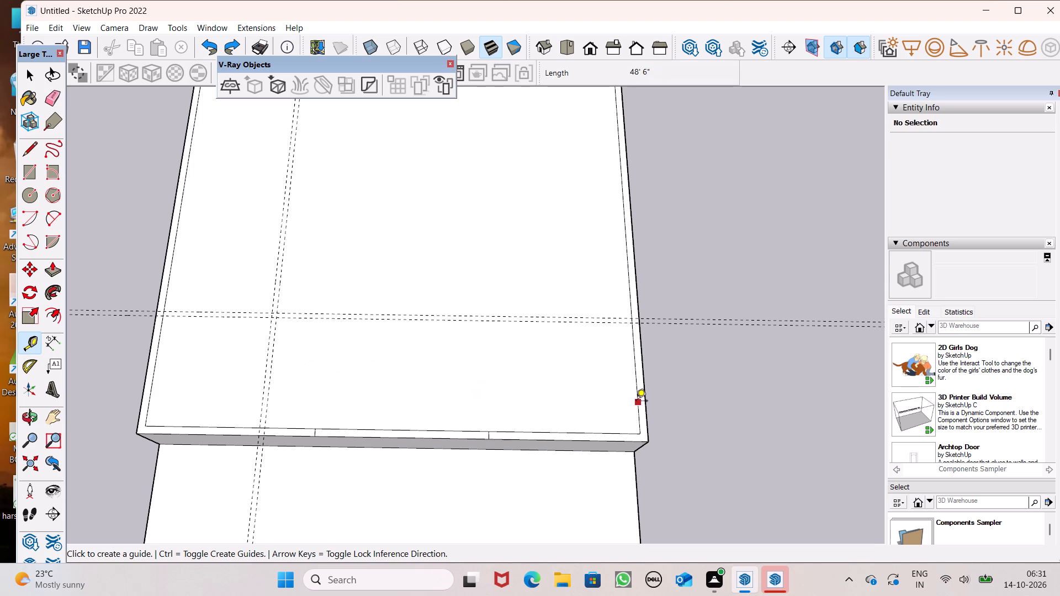
left_click(636, 401)
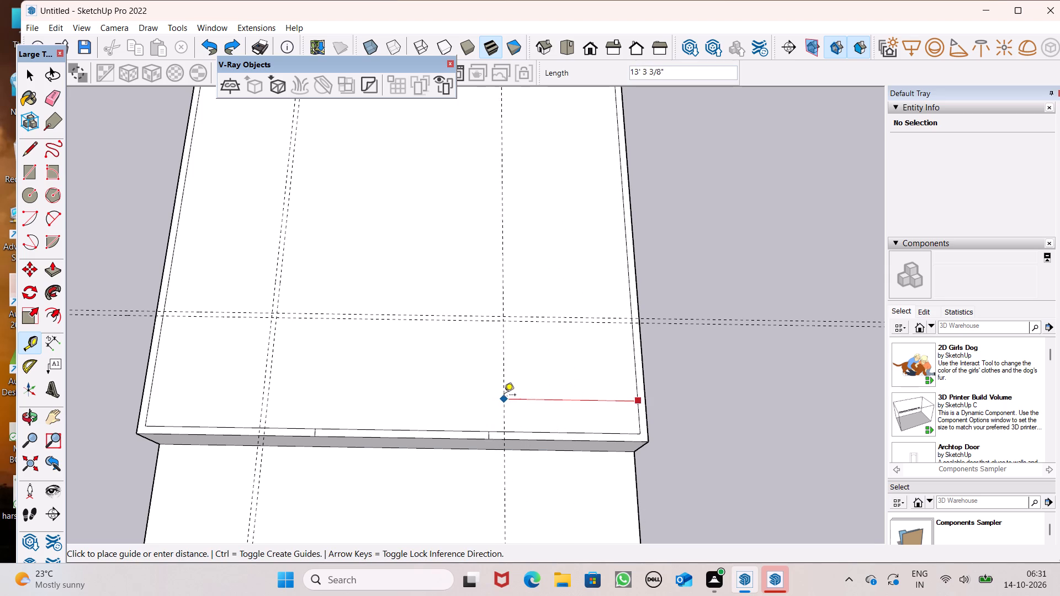
left_click(508, 396)
left_click(508, 392)
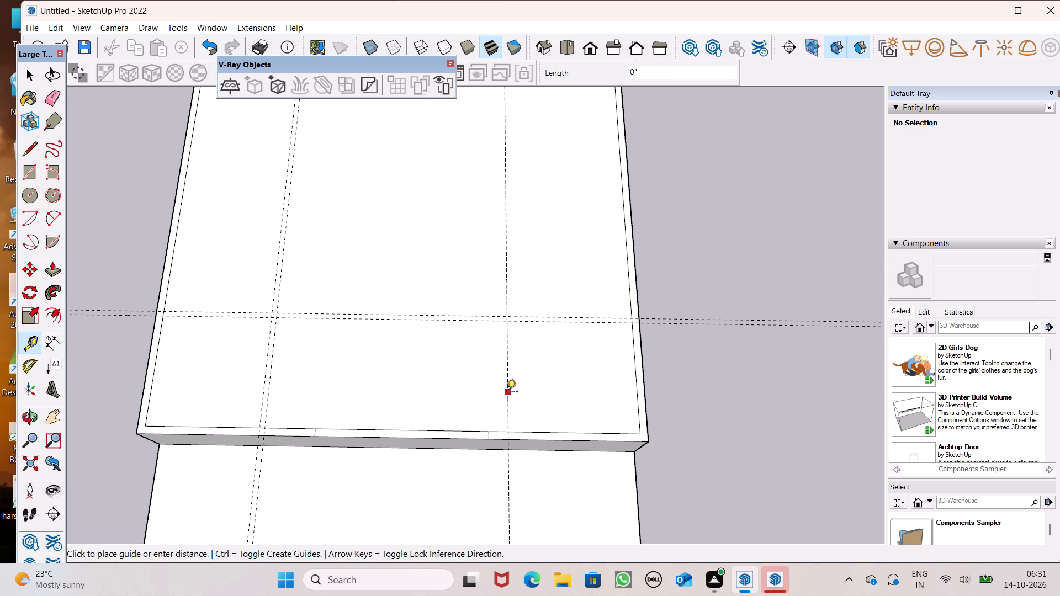
type("6\"")
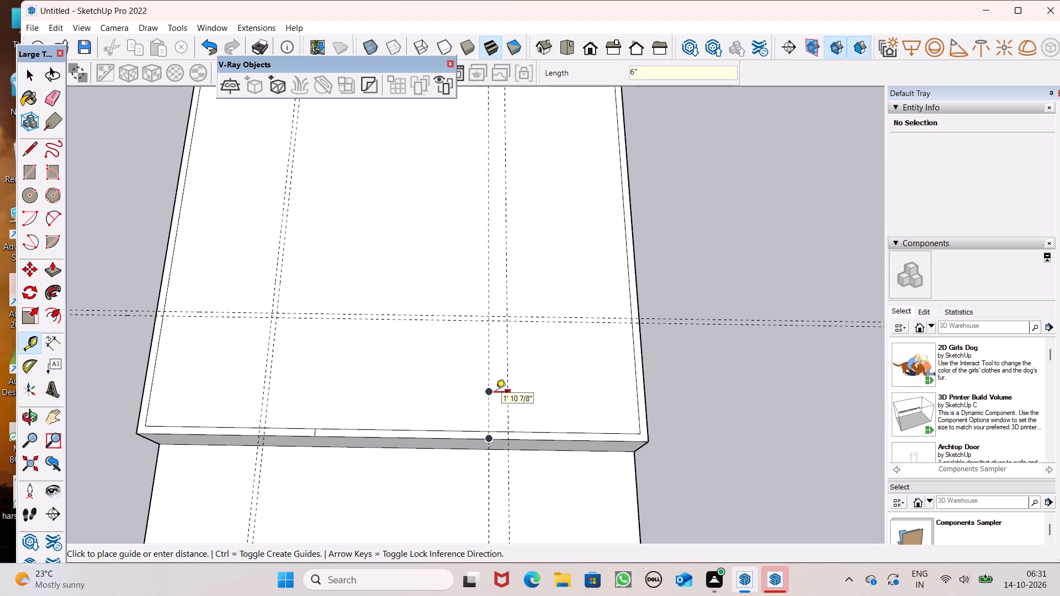
key("Return")
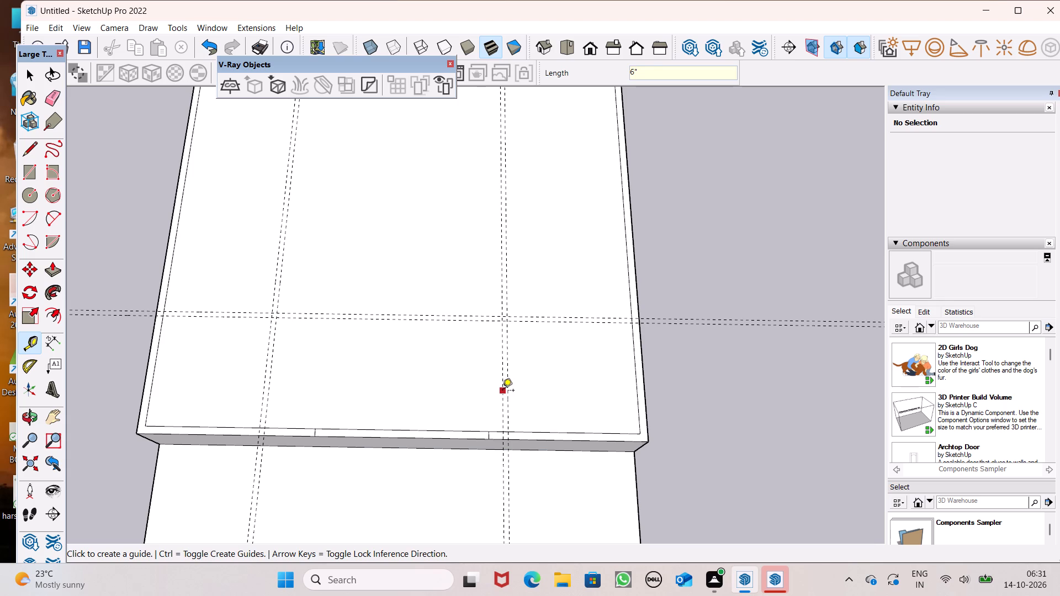
left_click(502, 391)
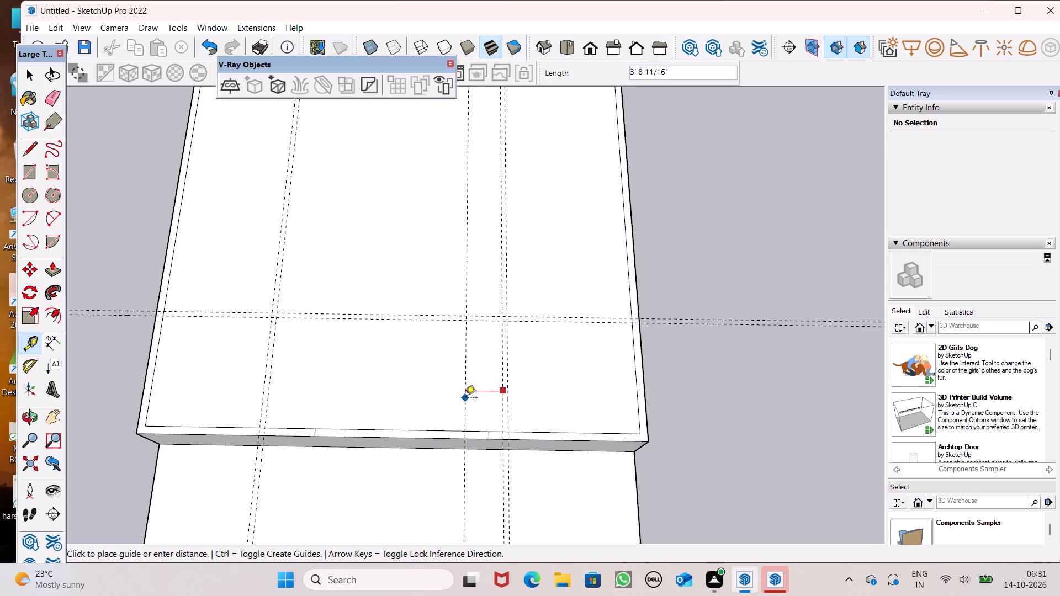
key("space")
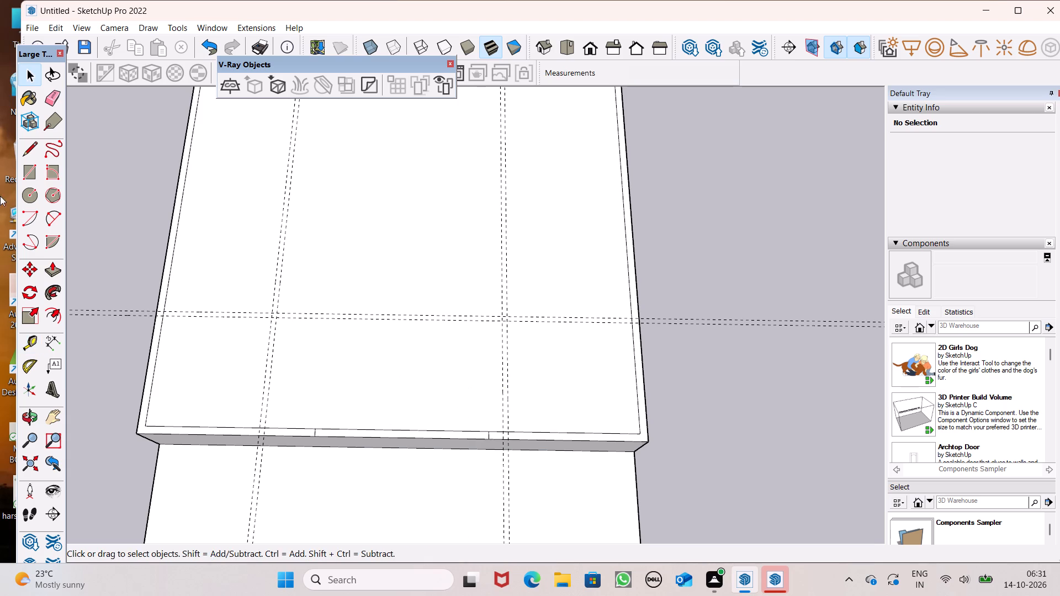
Draw a 6" by 48' 6" partition rectangle between the guides parallel to the front wall, spanning the side walls' inner edges.
left_click(32, 180)
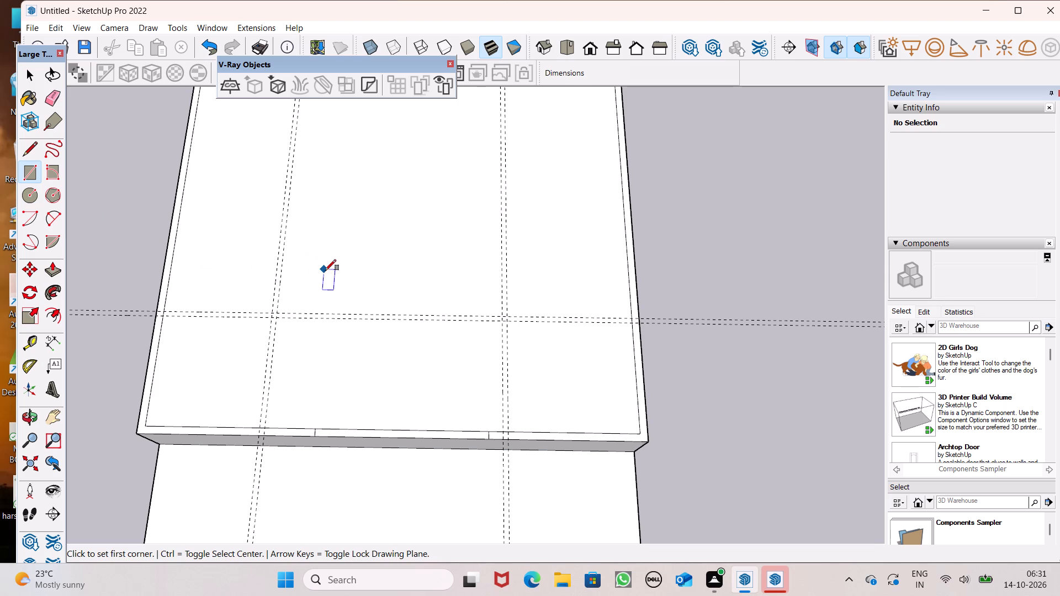
scroll(326, 274, "down", 2)
scroll(197, 281, "up", 7)
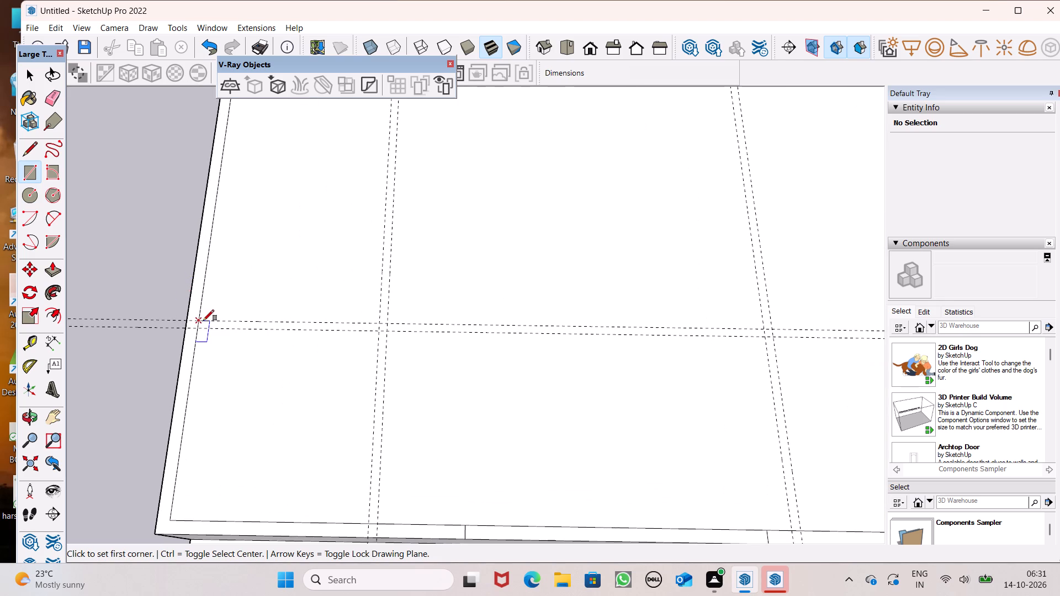
left_click(203, 321)
scroll(274, 313, "down", 7)
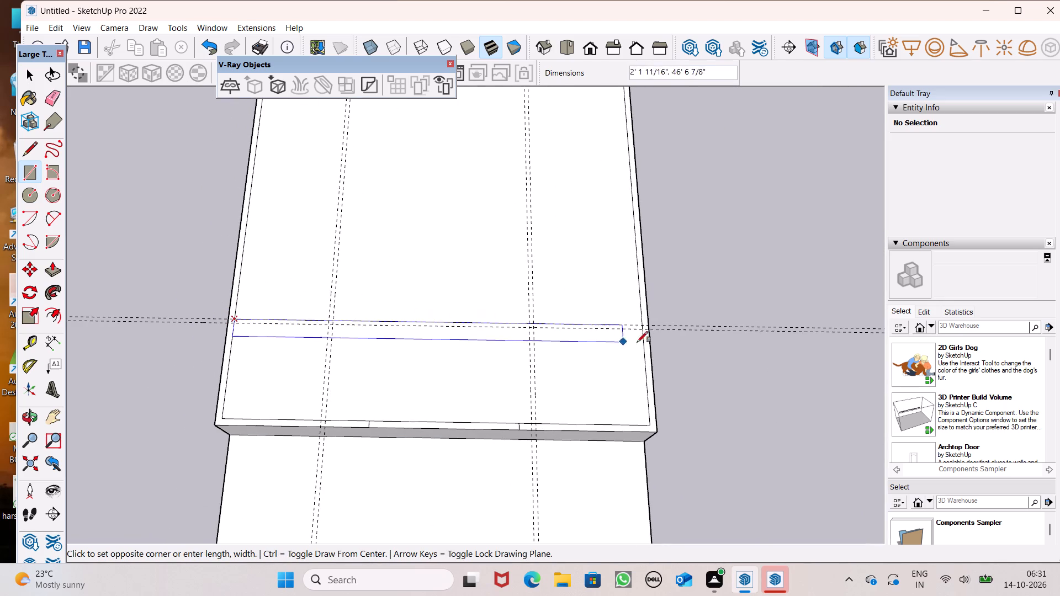
scroll(646, 335, "up", 14)
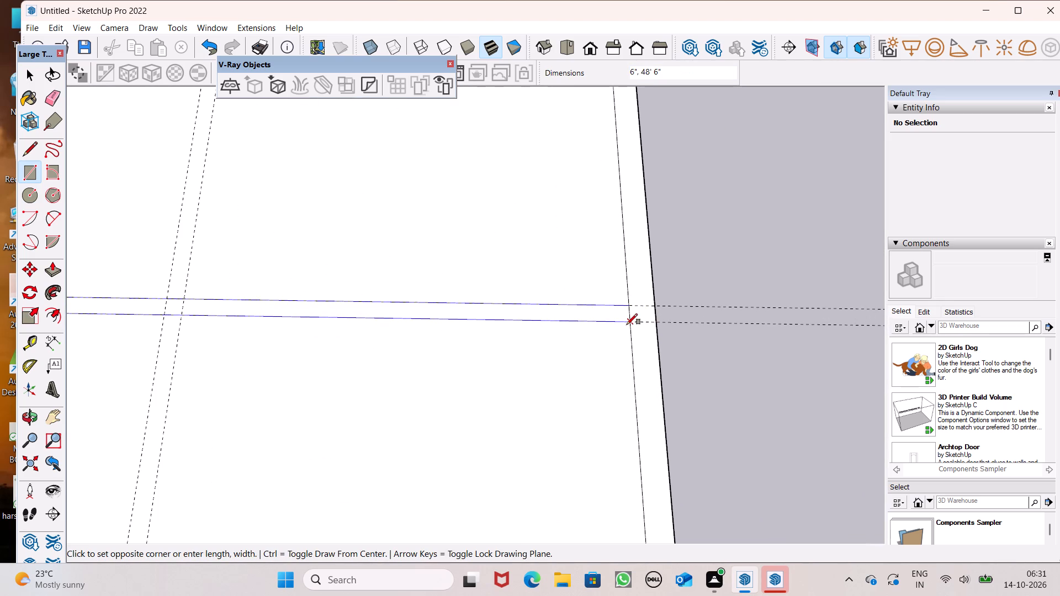
left_click(633, 323)
Draw a 6" by 48' 6" partition rectangle between the right-hand guide pair, from the back wall's inner edge to the front wall's.
scroll(96, 296, "down", 4)
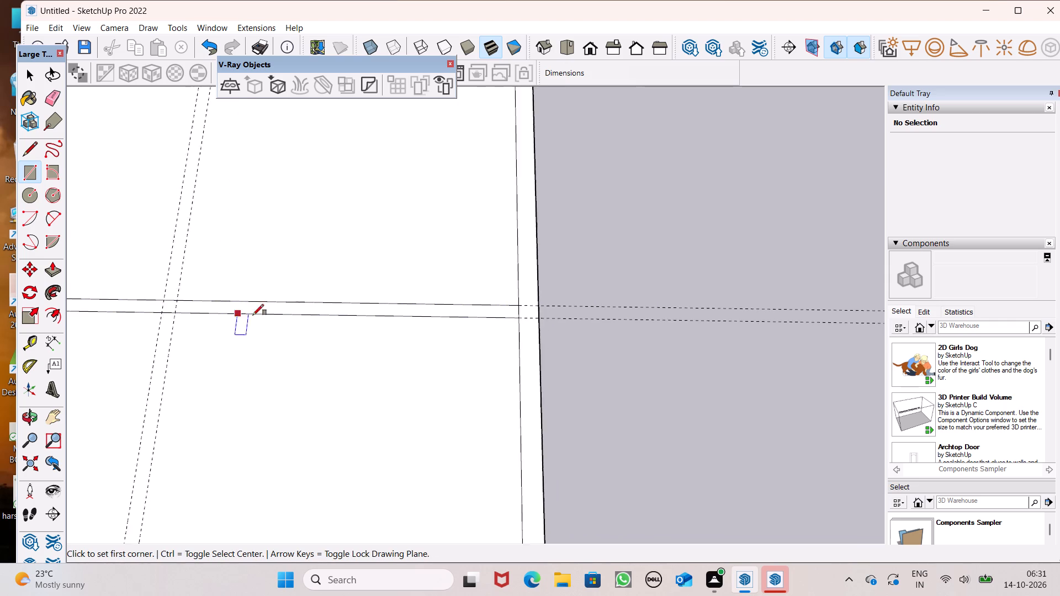
scroll(253, 315, "down", 2)
scroll(346, 274, "down", 8)
scroll(344, 323, "down", 6)
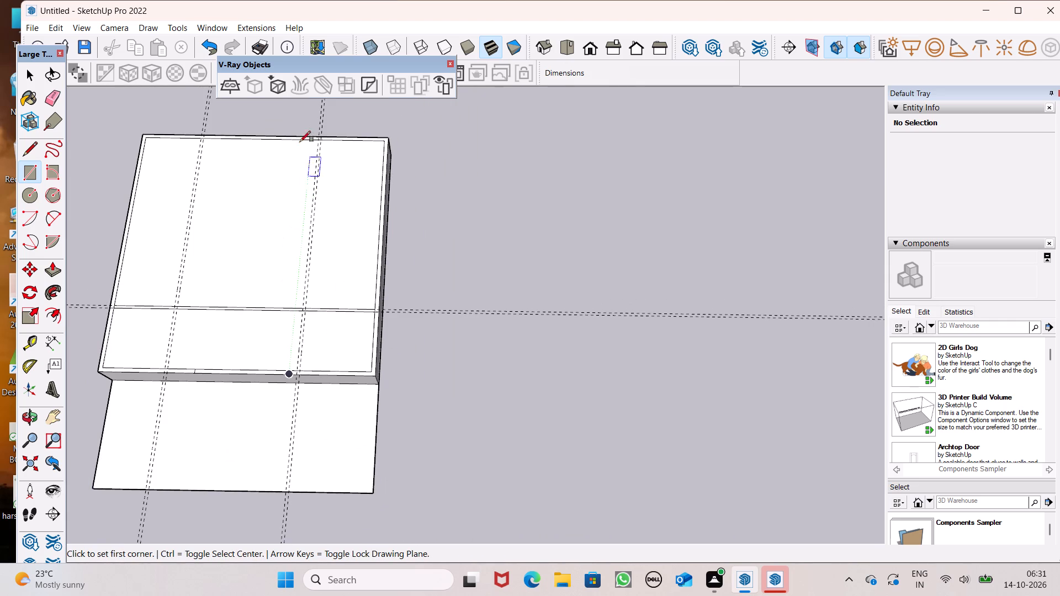
scroll(299, 135, "up", 13)
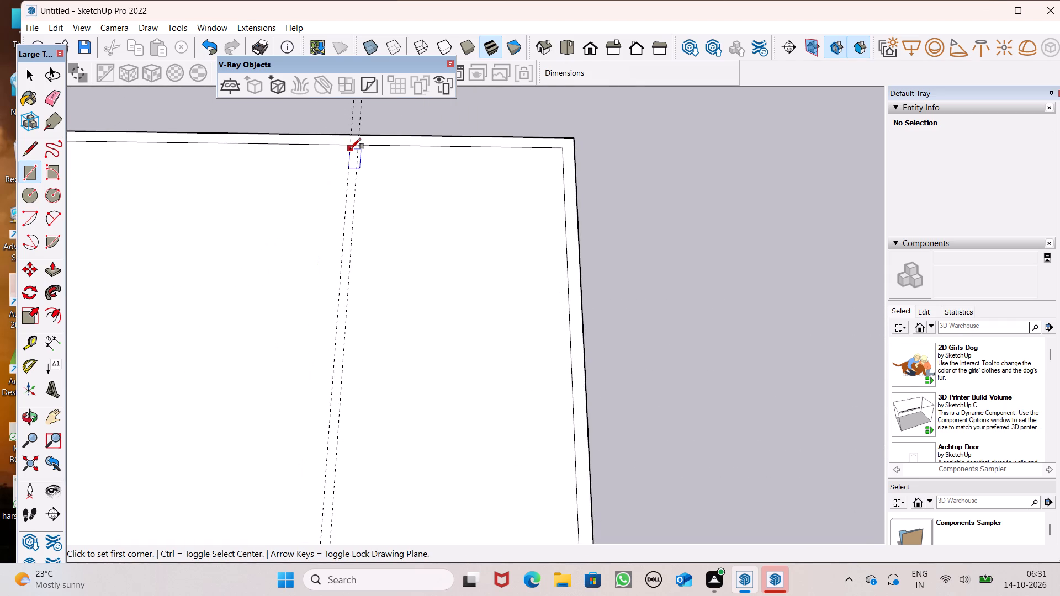
left_click(349, 147)
scroll(363, 189, "down", 4)
scroll(363, 189, "up", 1)
scroll(363, 189, "down", 3)
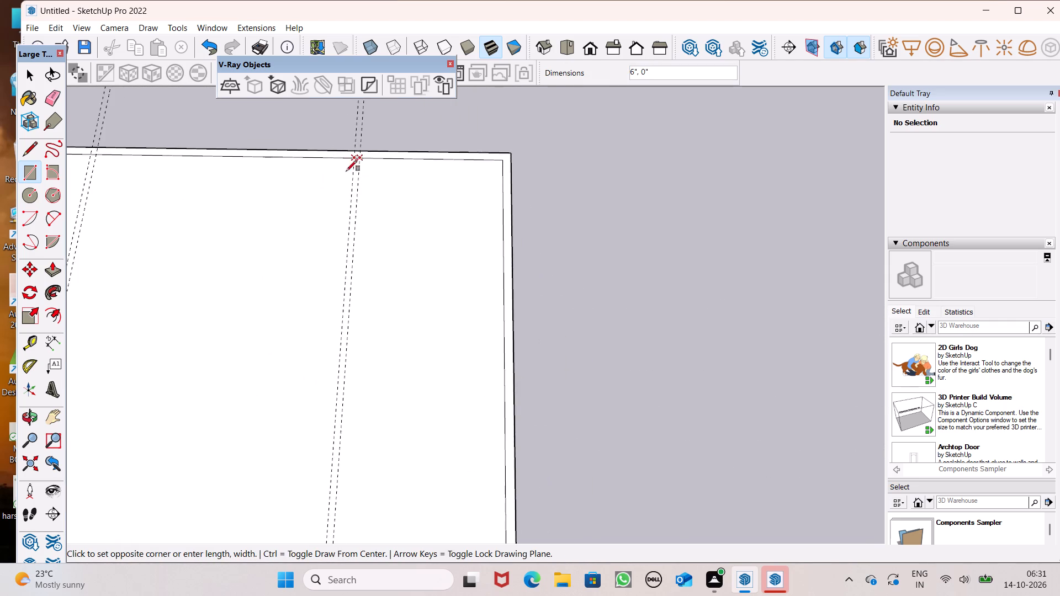
scroll(346, 171, "down", 3)
scroll(418, 221, "down", 5)
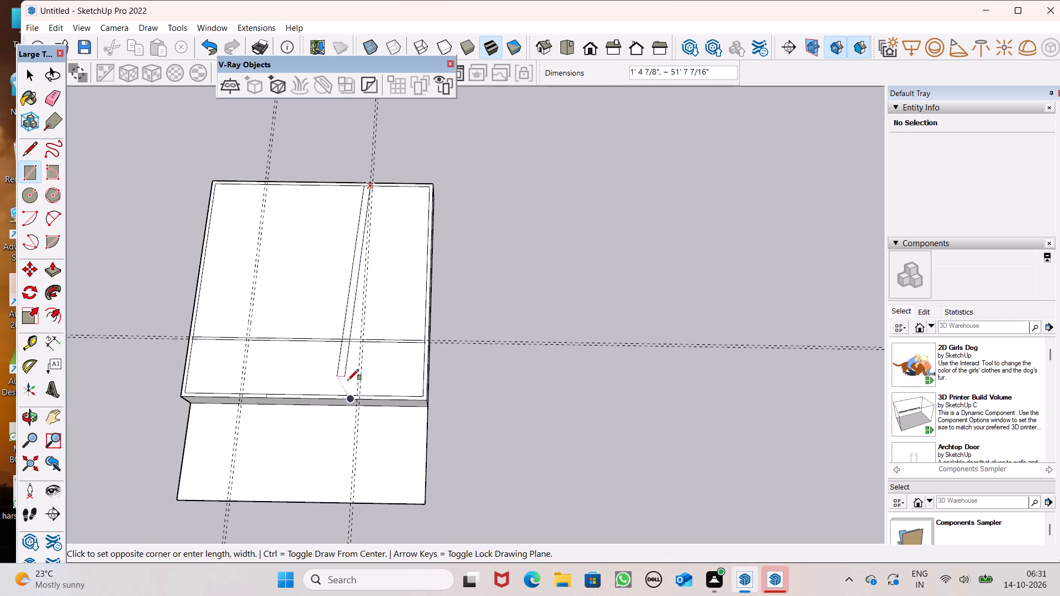
scroll(361, 392, "up", 13)
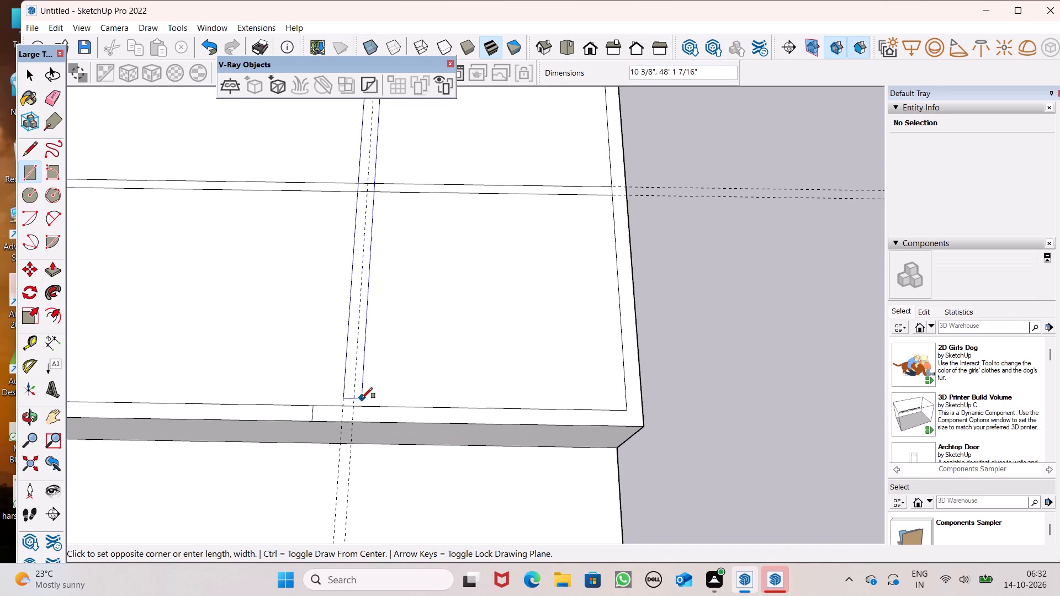
scroll(362, 398, "up", 1)
left_click(354, 403)
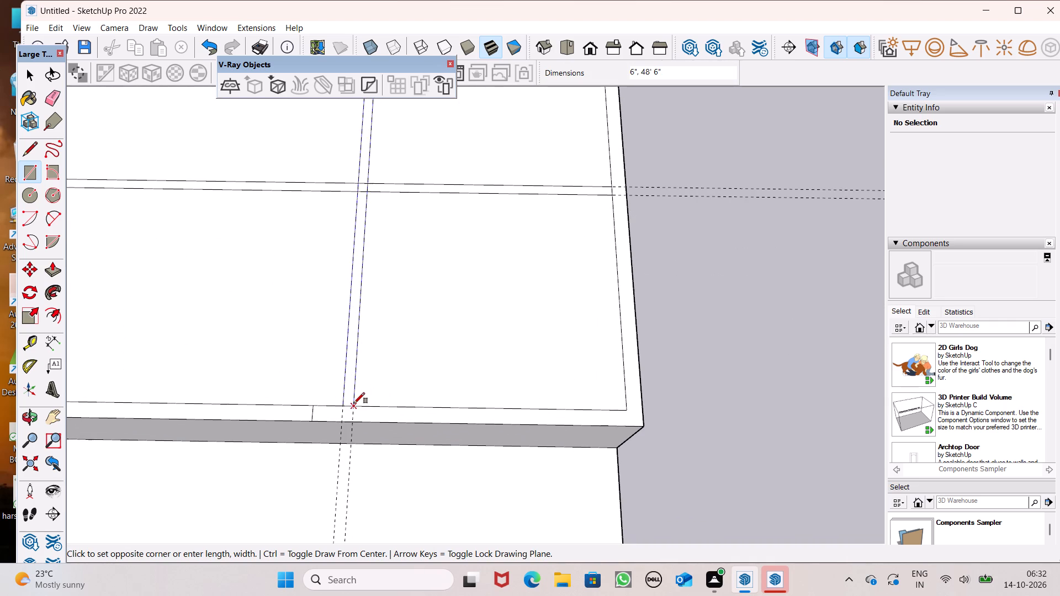
Draw a 6" by 48' 6" partition rectangle between the left-hand guide pair, from the back wall's inner edge to the front wall's.
scroll(492, 400, "down", 6)
scroll(576, 384, "down", 11)
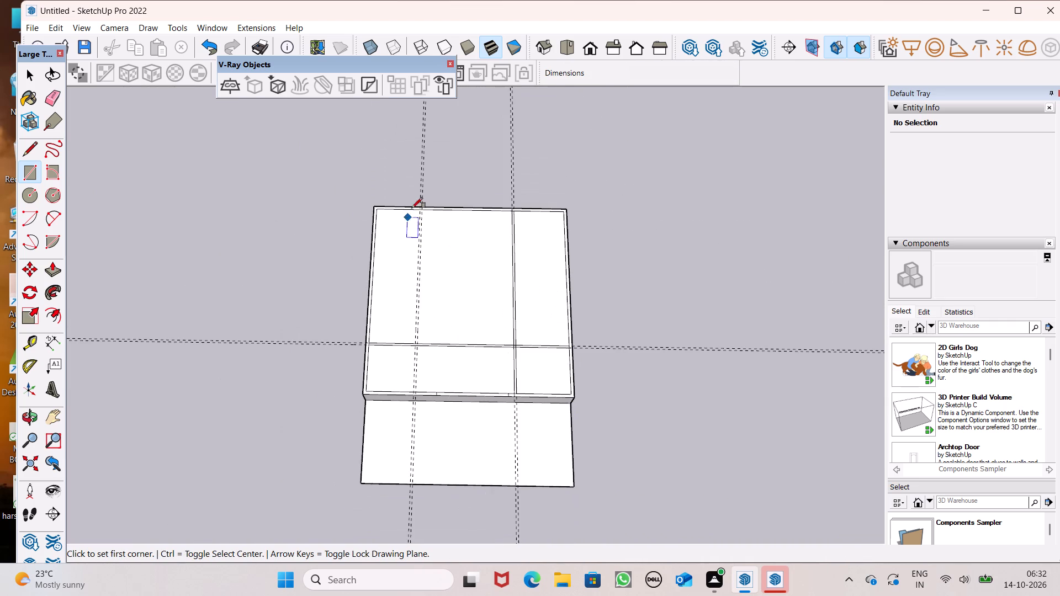
scroll(416, 203, "up", 15)
scroll(425, 228, "up", 8)
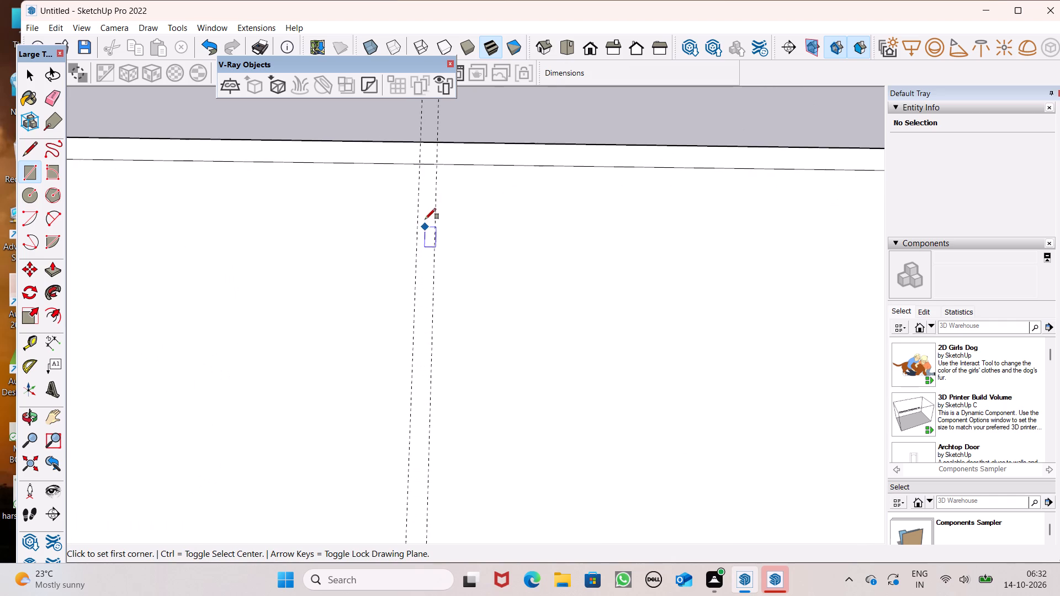
left_click(418, 163)
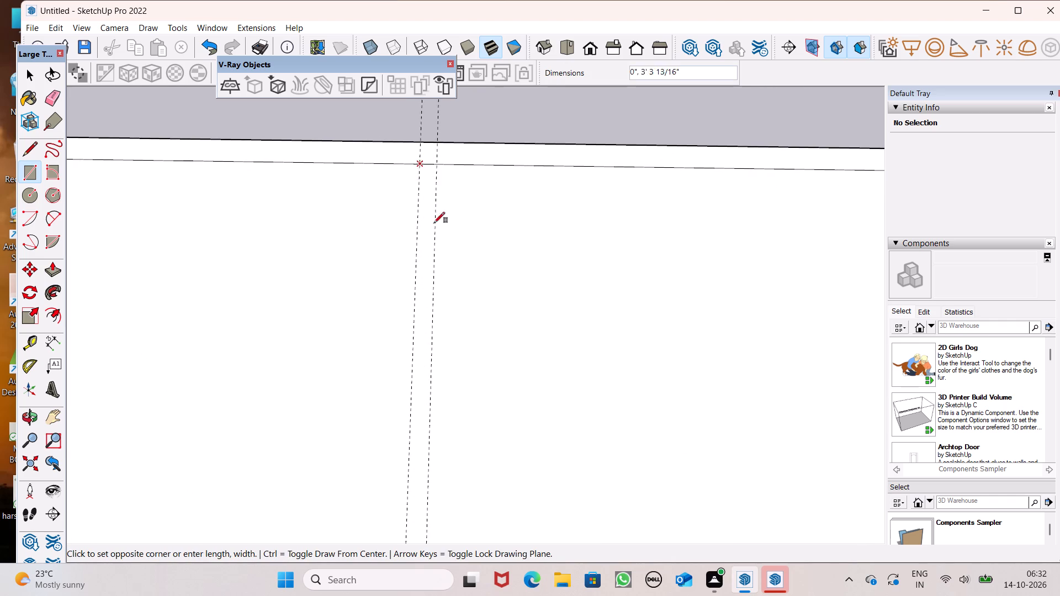
scroll(448, 246, "down", 17)
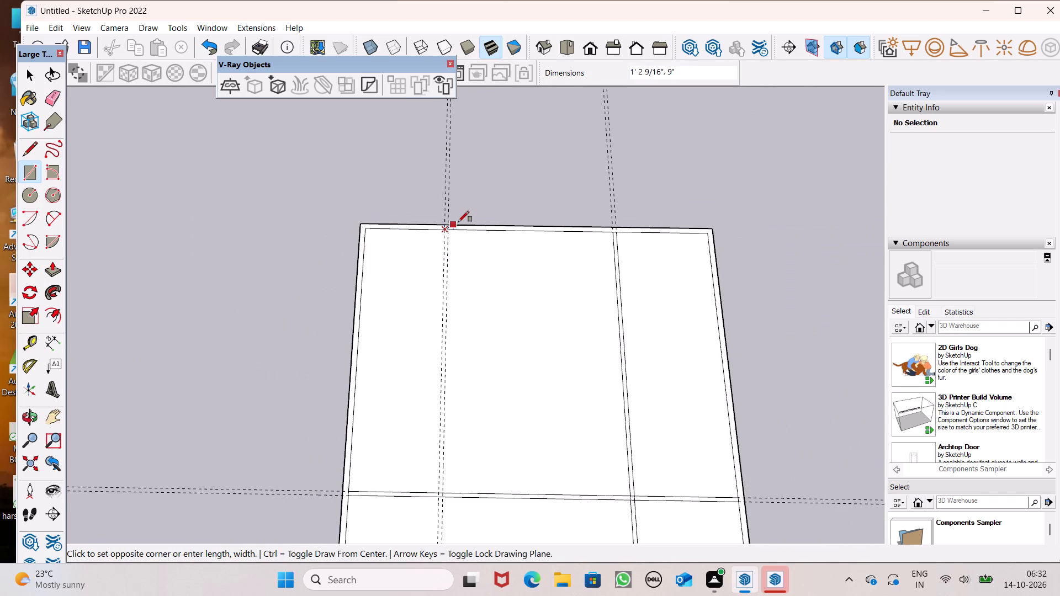
scroll(458, 222, "down", 12)
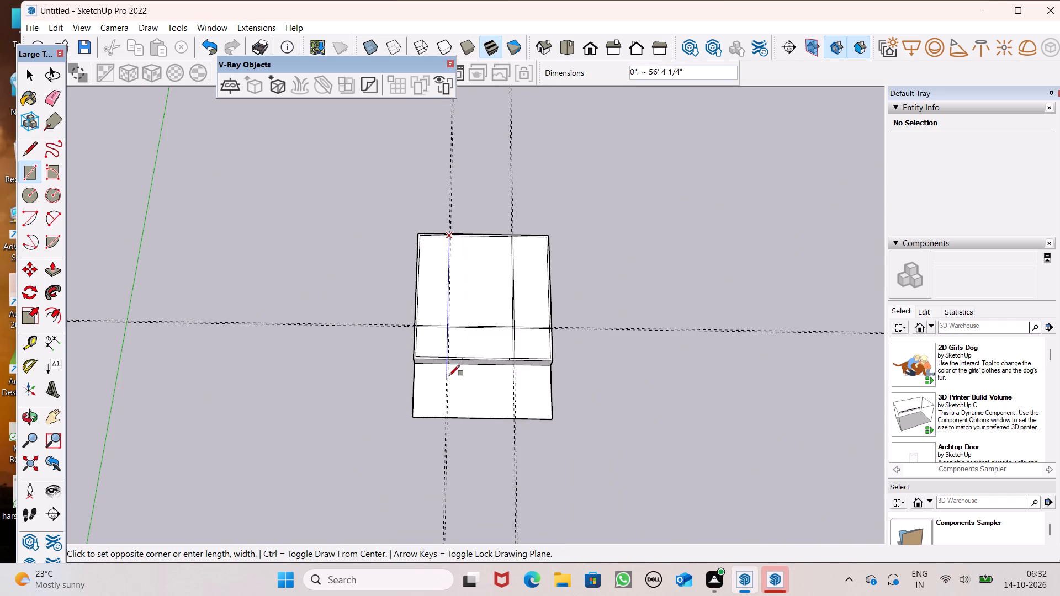
scroll(447, 372, "up", 20)
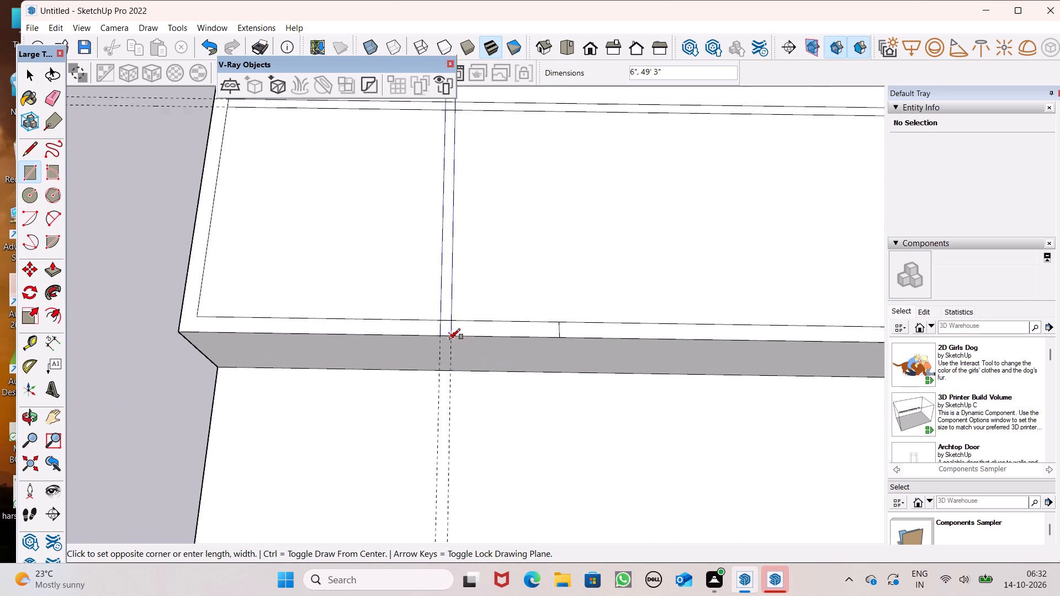
scroll(449, 339, "up", 4)
left_click(455, 303)
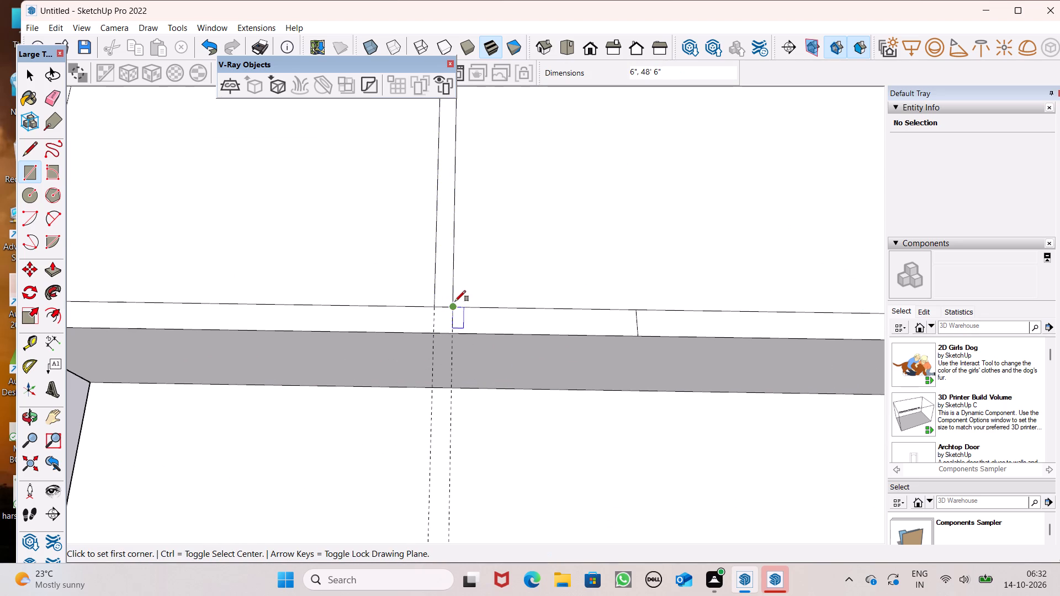
key("space")
Erase all the remaining guide lines around the building: the pair parallel to the front wall and both perpendicular pairs.
scroll(443, 261, "down", 6)
left_click(57, 100)
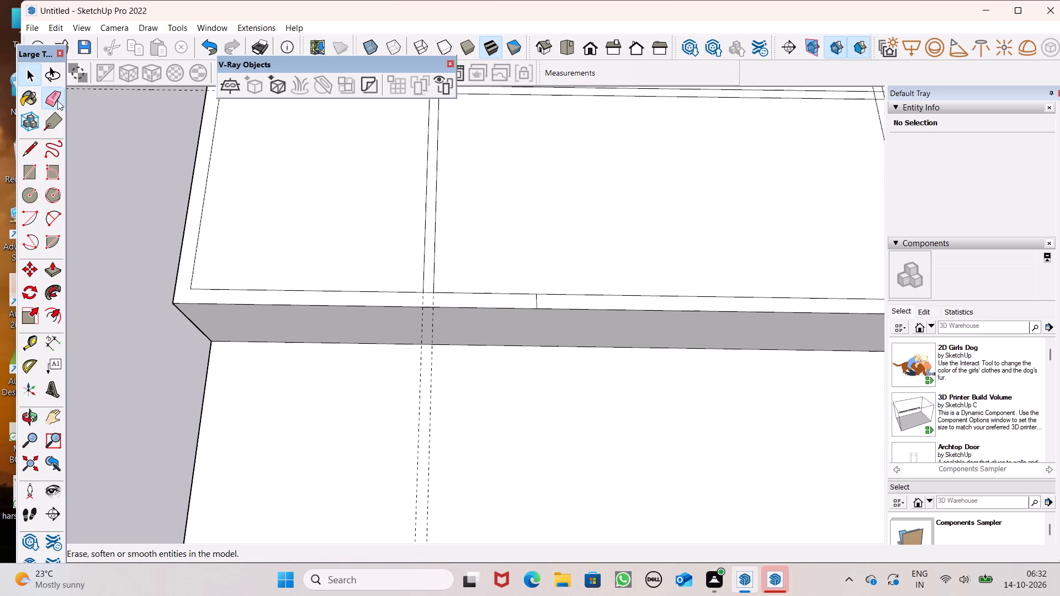
scroll(389, 251, "down", 10)
scroll(428, 323, "down", 6)
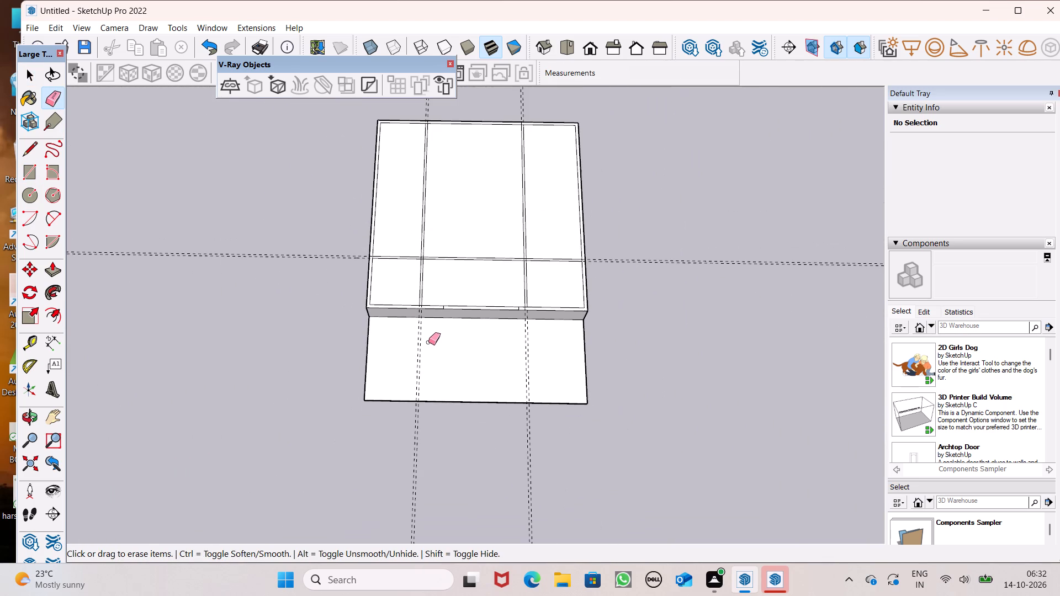
left_click(303, 258)
left_click_drag(301, 232, 301, 263)
left_click_drag(308, 268, 308, 290)
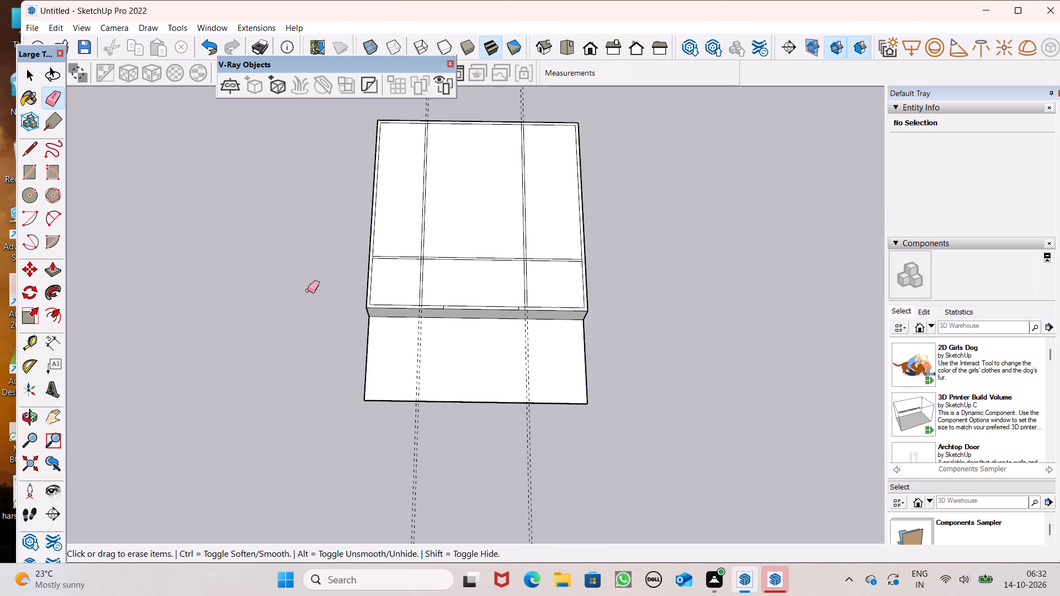
left_click_drag(308, 290, 300, 332)
left_click_drag(418, 464, 405, 465)
left_click_drag(520, 466, 524, 472)
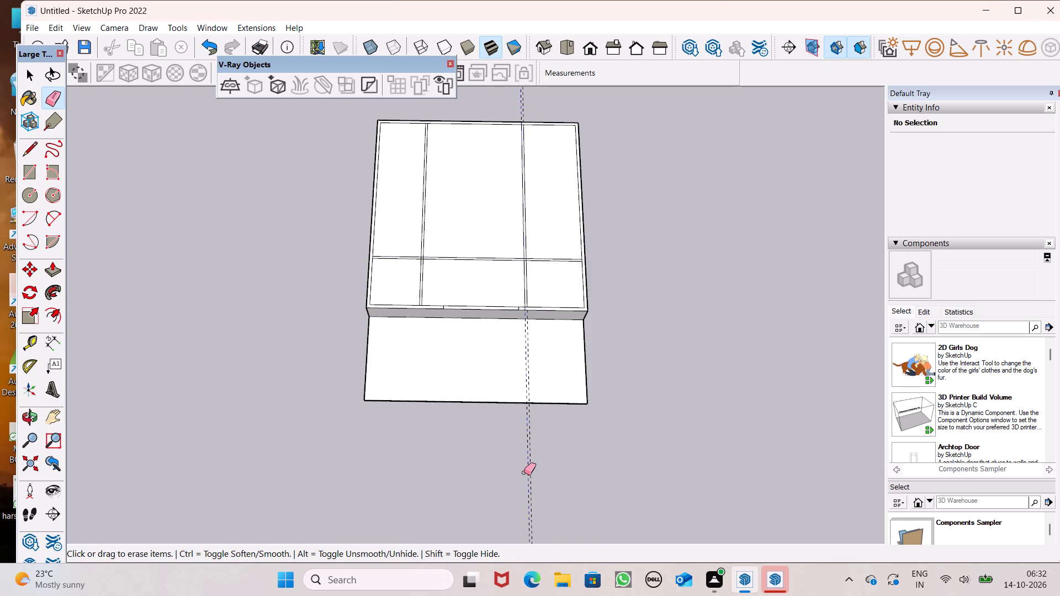
left_click_drag(524, 472, 540, 478)
Erase the four edge segments inside the crossing of the left partition and the partition parallel to the front wall.
scroll(611, 266, "down", 6)
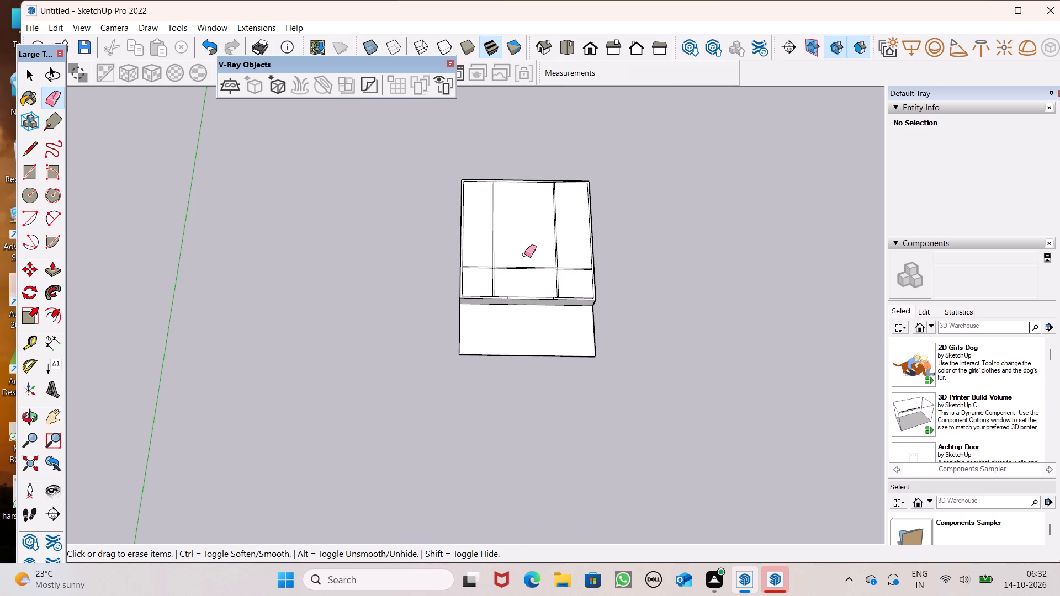
scroll(524, 254, "up", 6)
scroll(509, 205, "up", 7)
scroll(481, 290, "down", 6)
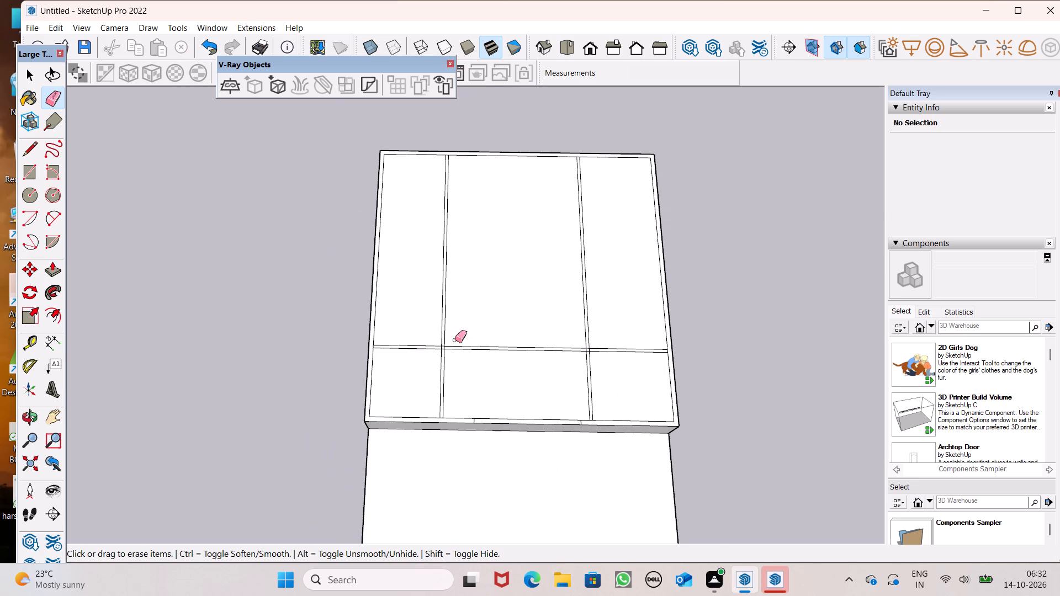
scroll(455, 340, "up", 7)
scroll(435, 349, "up", 16)
scroll(433, 358, "up", 7)
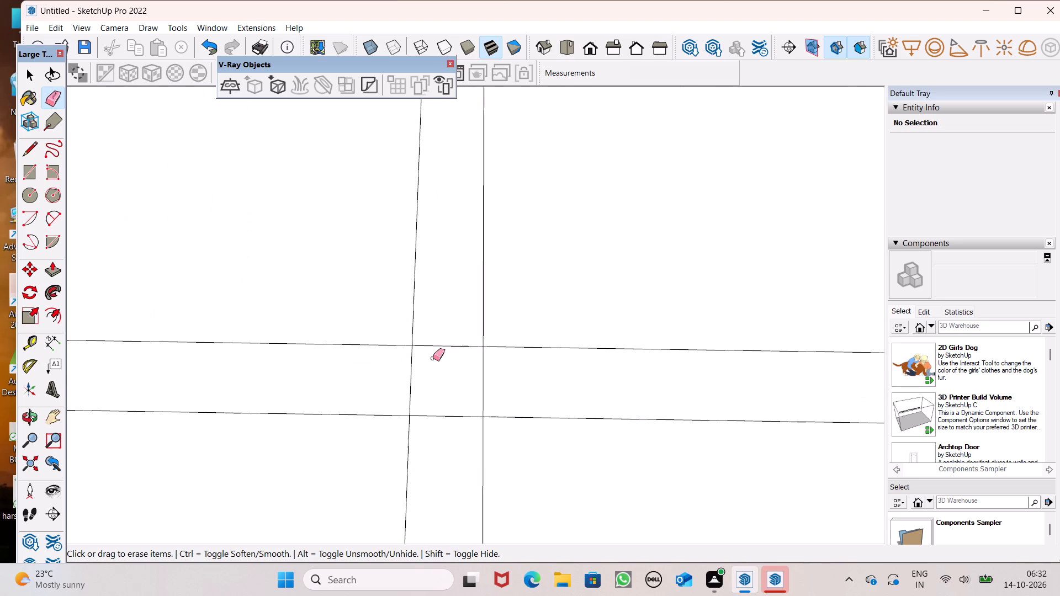
left_click_drag(409, 380, 419, 379)
left_click_drag(452, 323, 457, 363)
left_click_drag(498, 381, 489, 392)
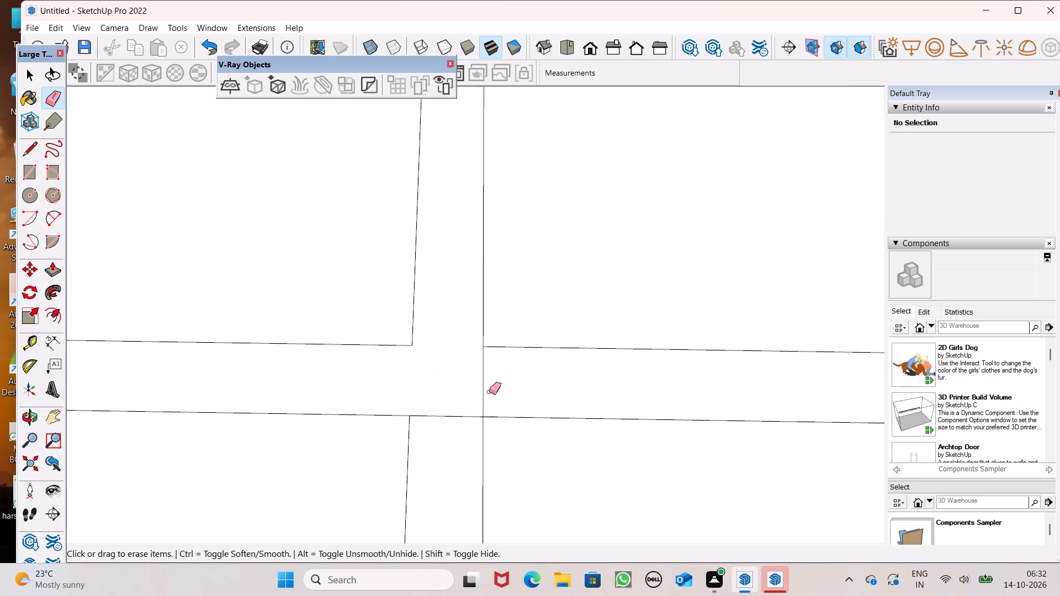
left_click_drag(489, 392, 487, 392)
left_click_drag(478, 403, 465, 411)
left_click_drag(453, 412, 457, 422)
left_click_drag(479, 383, 510, 397)
Erase the short edge separating the cross partition from the left side wall.
scroll(452, 331, "down", 6)
scroll(468, 275, "down", 4)
scroll(522, 277, "down", 11)
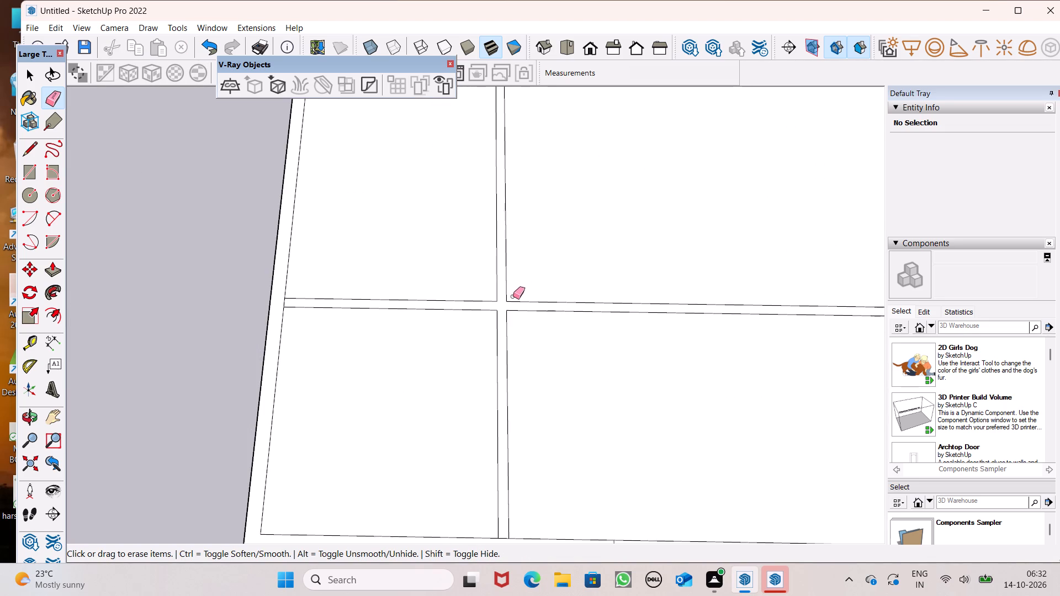
scroll(361, 323, "down", 8)
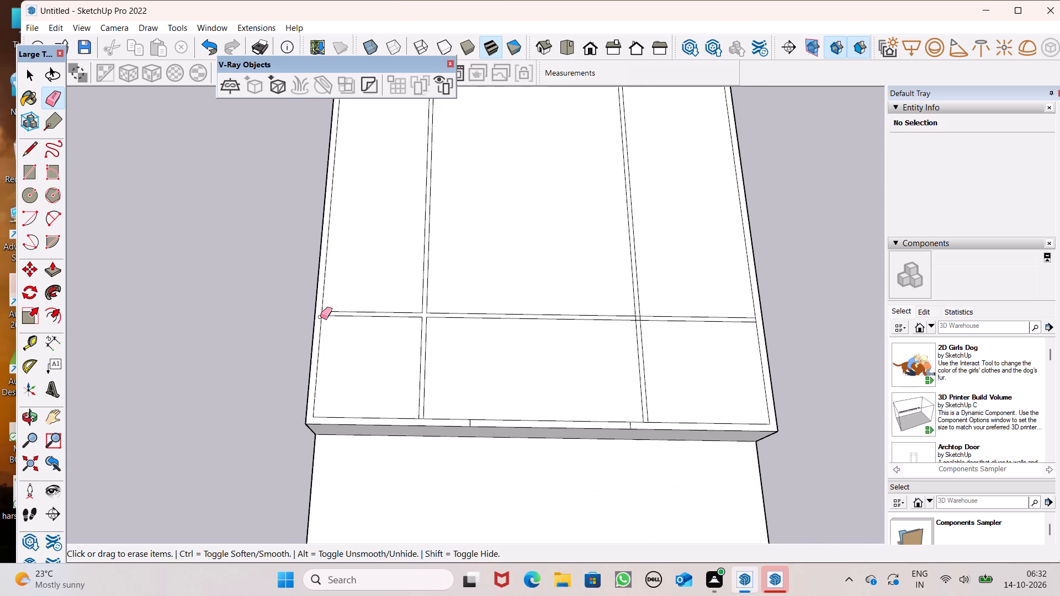
scroll(320, 317, "up", 11)
left_click_drag(320, 311, 346, 305)
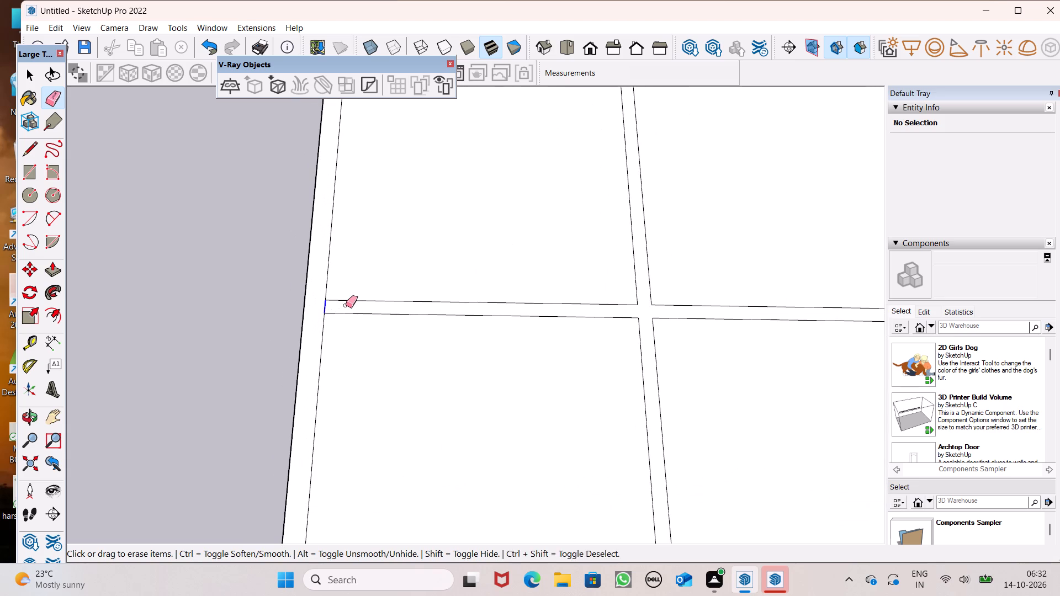
left_click_drag(346, 305, 346, 305)
Erase the four edge segments inside the crossing of the right partition and the partition parallel to the front wall.
scroll(213, 359, "down", 12)
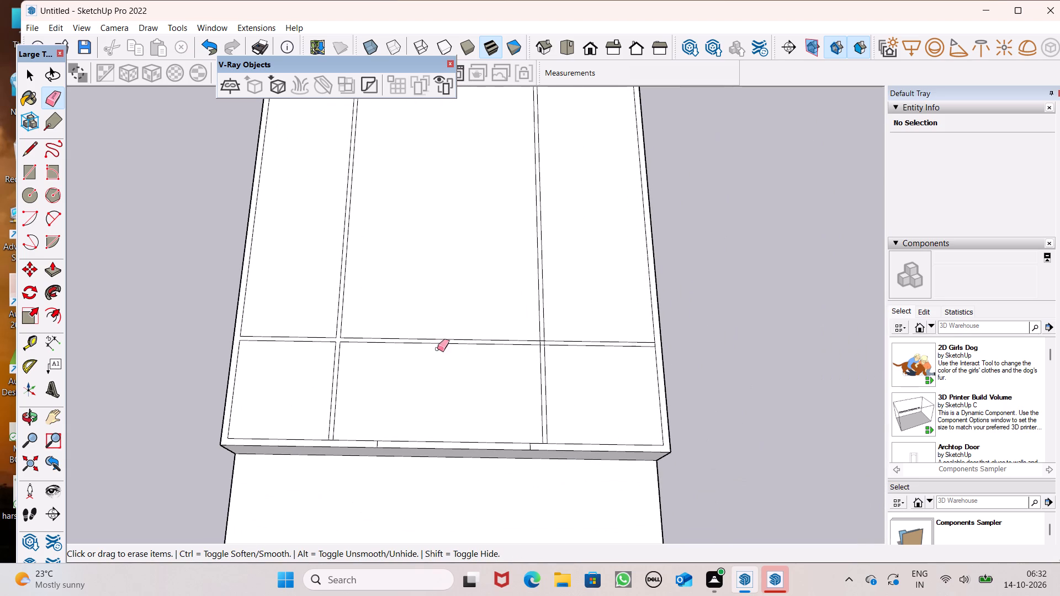
scroll(664, 343, "up", 7)
scroll(518, 337, "up", 10)
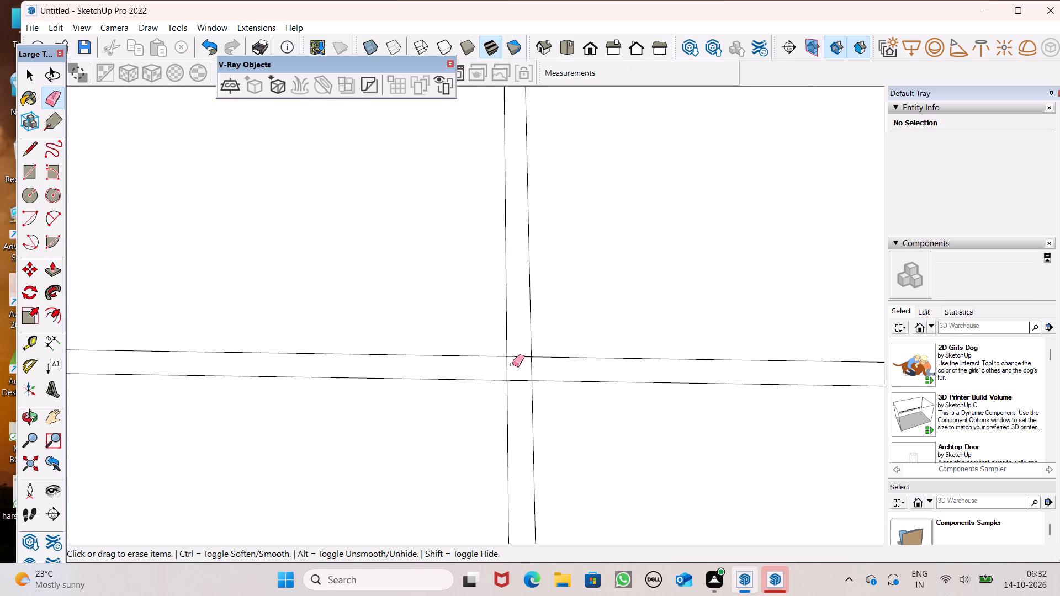
scroll(512, 364, "up", 4)
left_click_drag(513, 369, 504, 364)
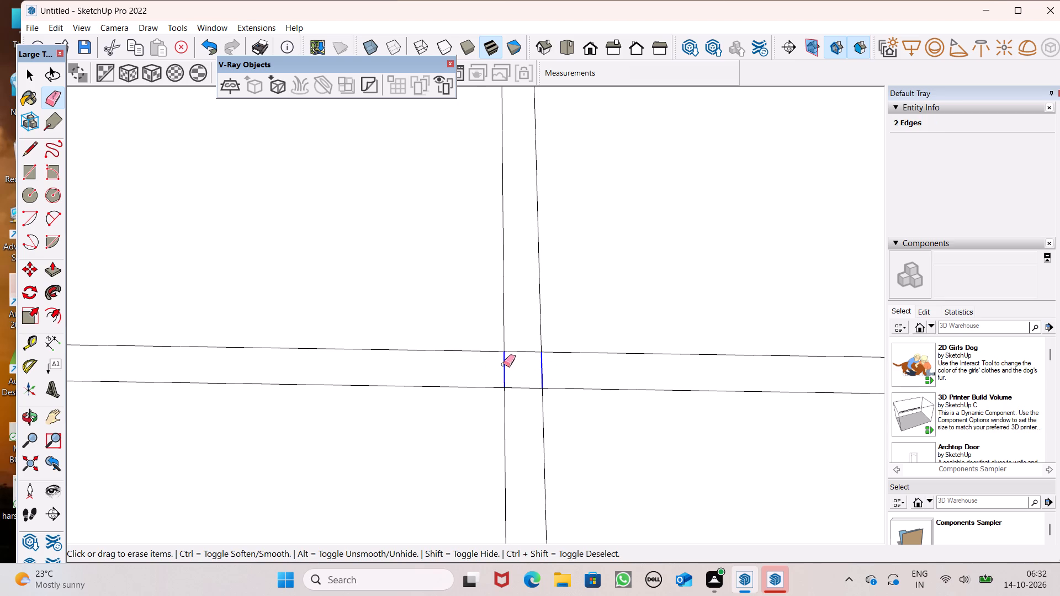
left_click_drag(504, 364, 504, 363)
left_click_drag(515, 349, 525, 393)
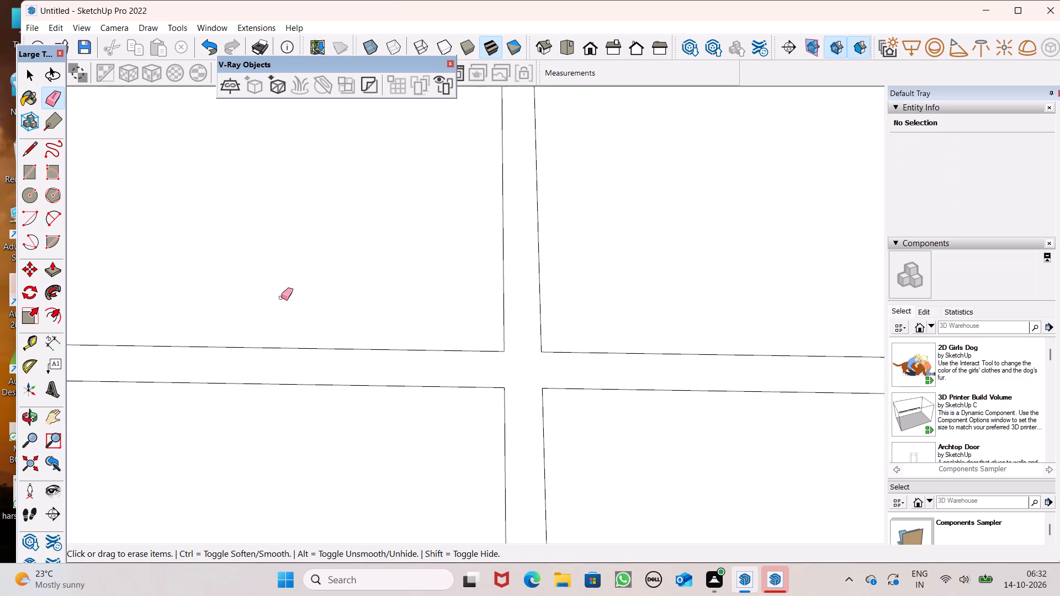
Erase the short edge separating the cross partition from the right side wall.
scroll(157, 333, "down", 6)
scroll(232, 351, "down", 3)
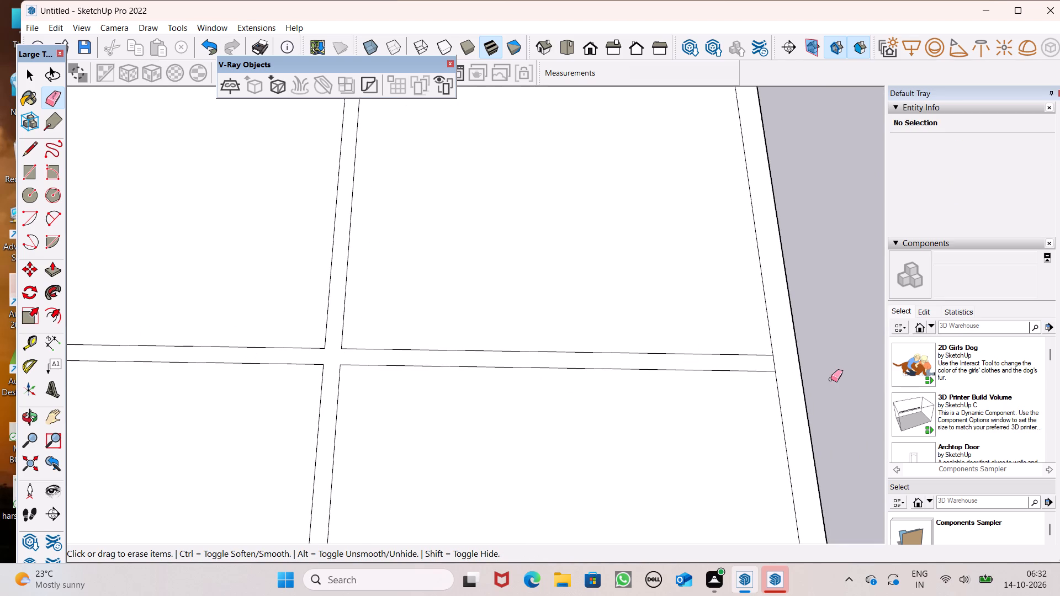
scroll(797, 375, "up", 12)
left_click(770, 349)
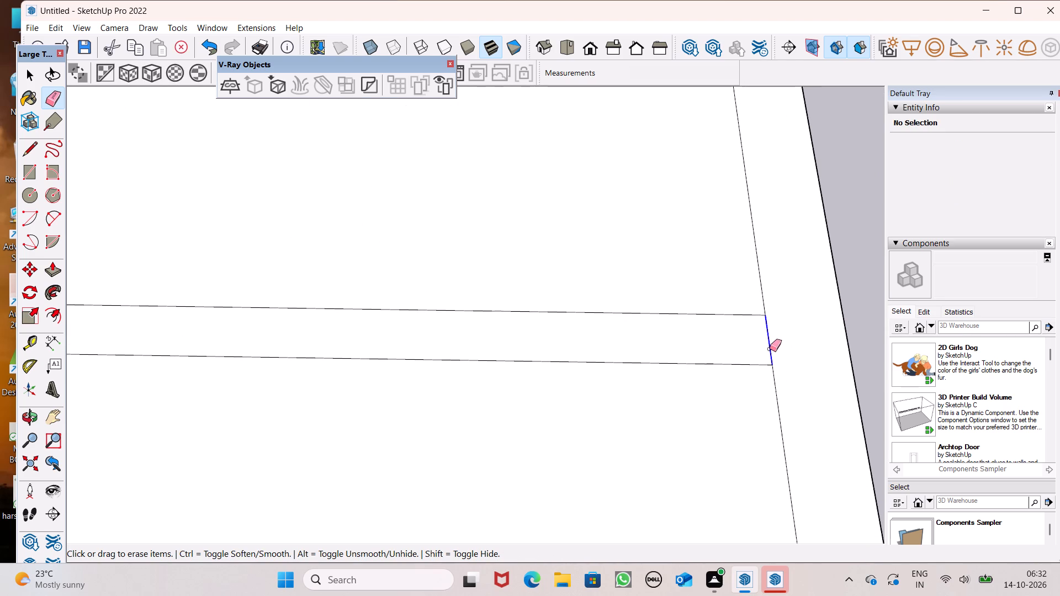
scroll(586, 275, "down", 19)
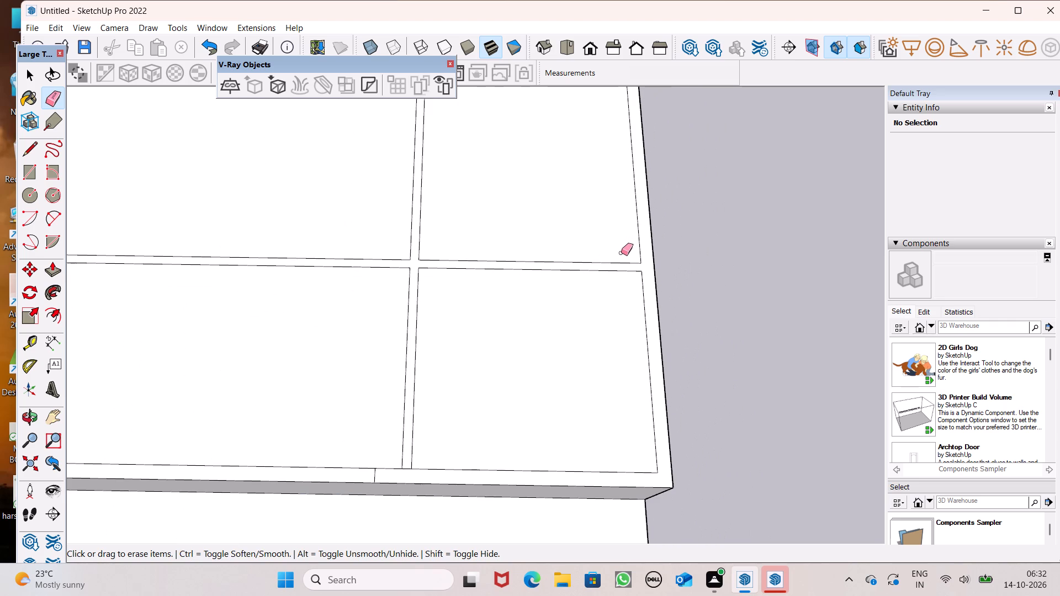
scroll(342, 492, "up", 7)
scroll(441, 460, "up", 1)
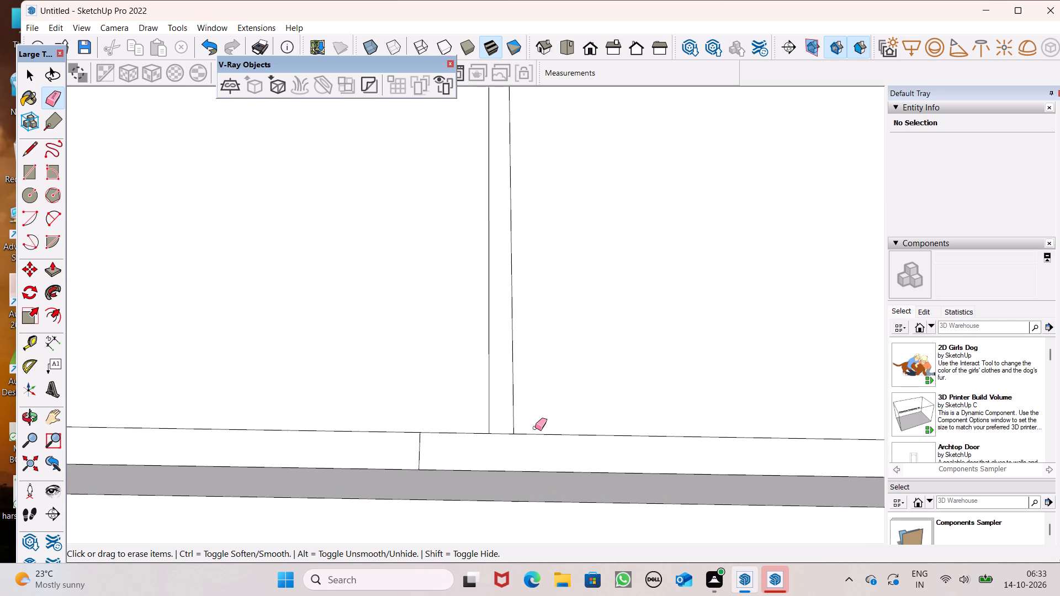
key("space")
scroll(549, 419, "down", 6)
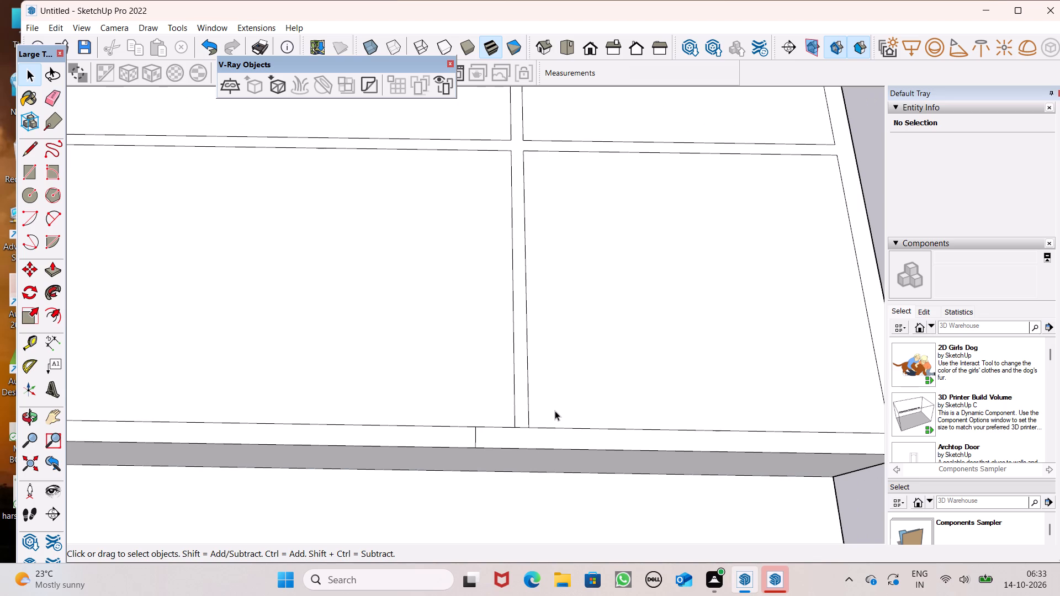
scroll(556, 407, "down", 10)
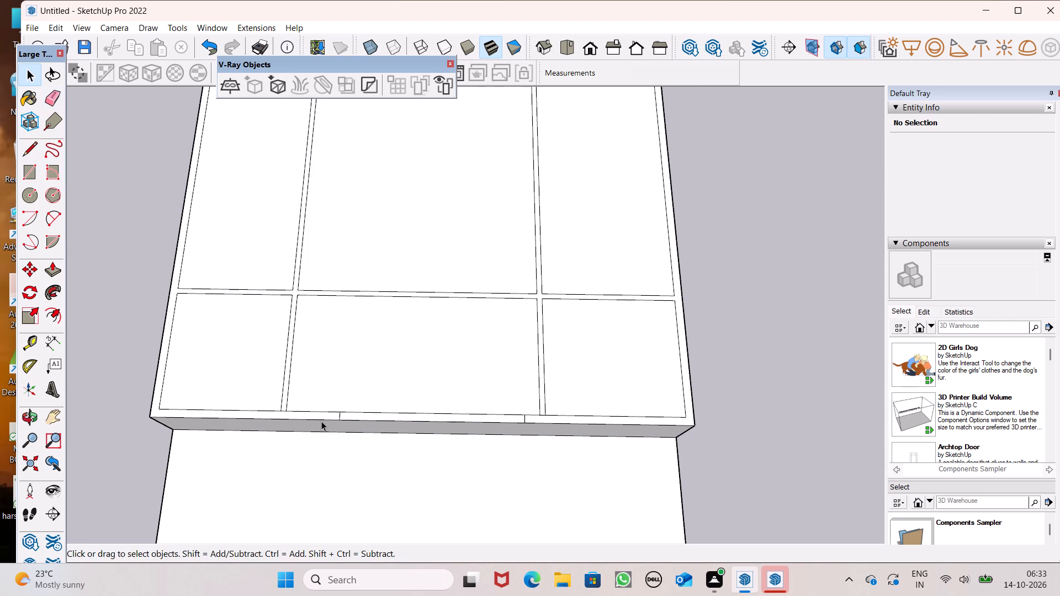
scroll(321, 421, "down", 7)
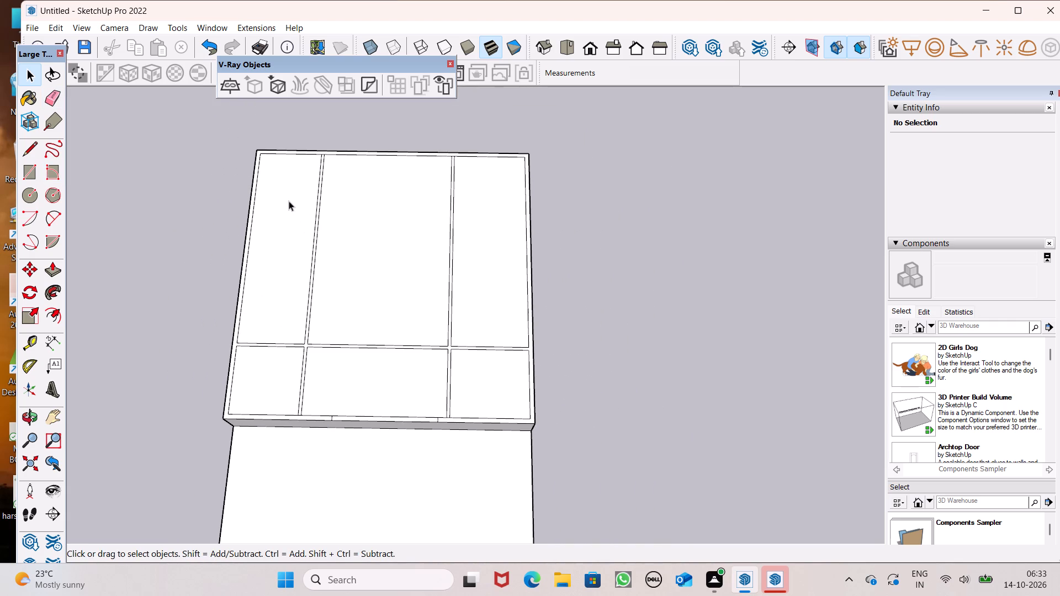
Erase the short edges where the left and right partitions meet the back wall.
left_click(44, 98)
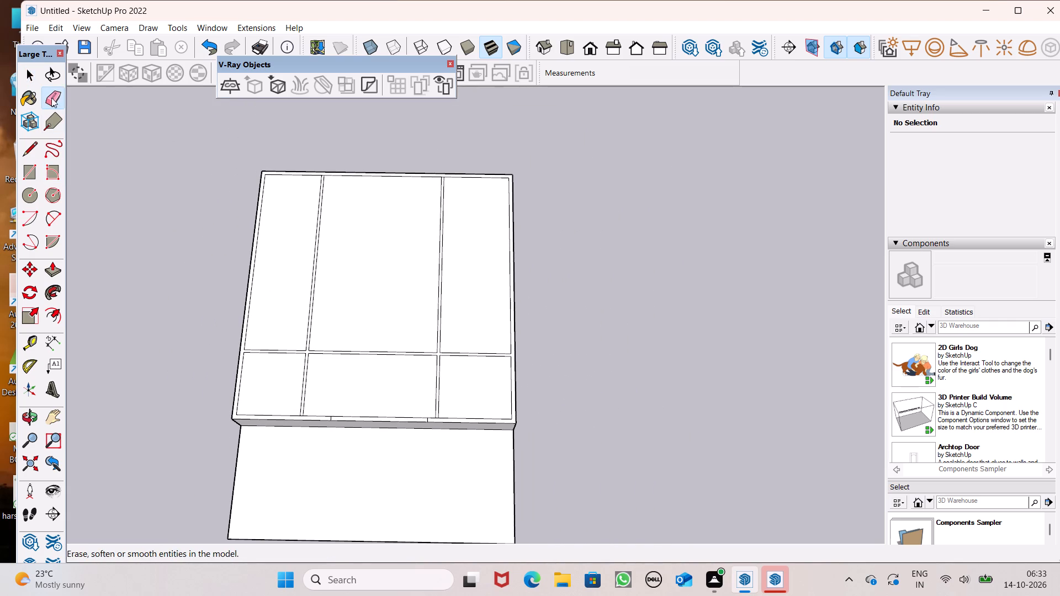
scroll(304, 173, "up", 14)
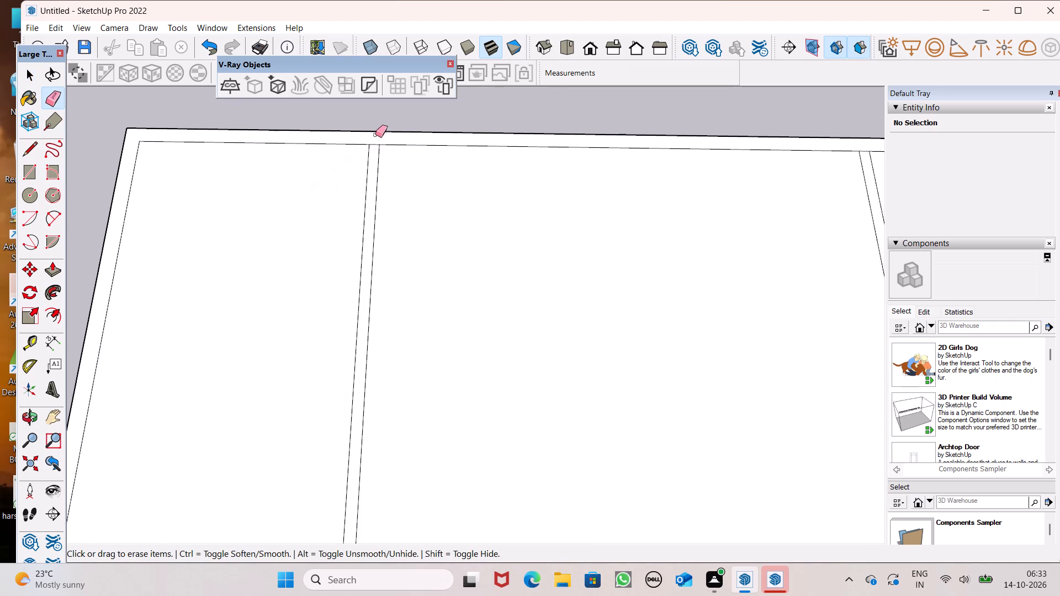
scroll(379, 132, "up", 6)
left_click_drag(372, 151, 372, 161)
scroll(251, 301, "down", 14)
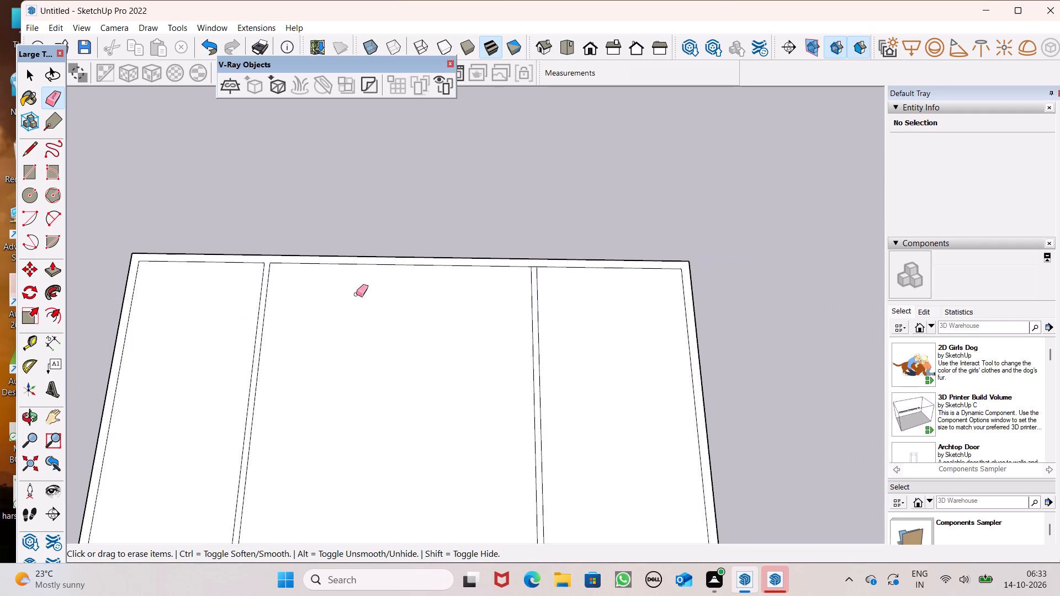
scroll(542, 289, "up", 8)
scroll(537, 238, "up", 16)
left_click_drag(508, 221, 508, 234)
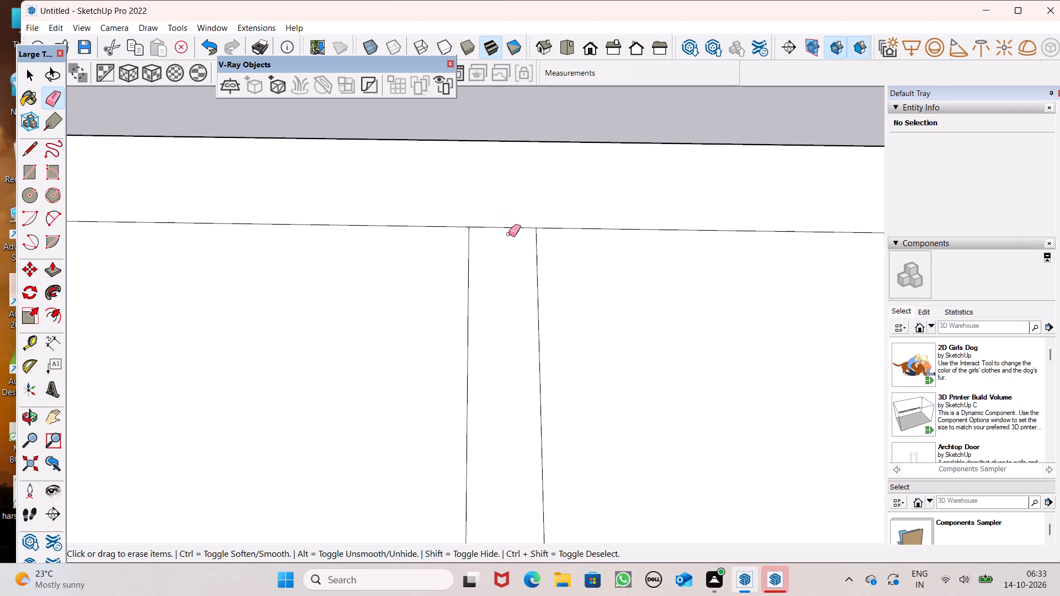
left_click_drag(508, 234, 508, 235)
Erase the short edge where the left partition meets the front wall.
scroll(576, 195, "up", 1)
scroll(576, 195, "down", 19)
scroll(531, 176, "down", 2)
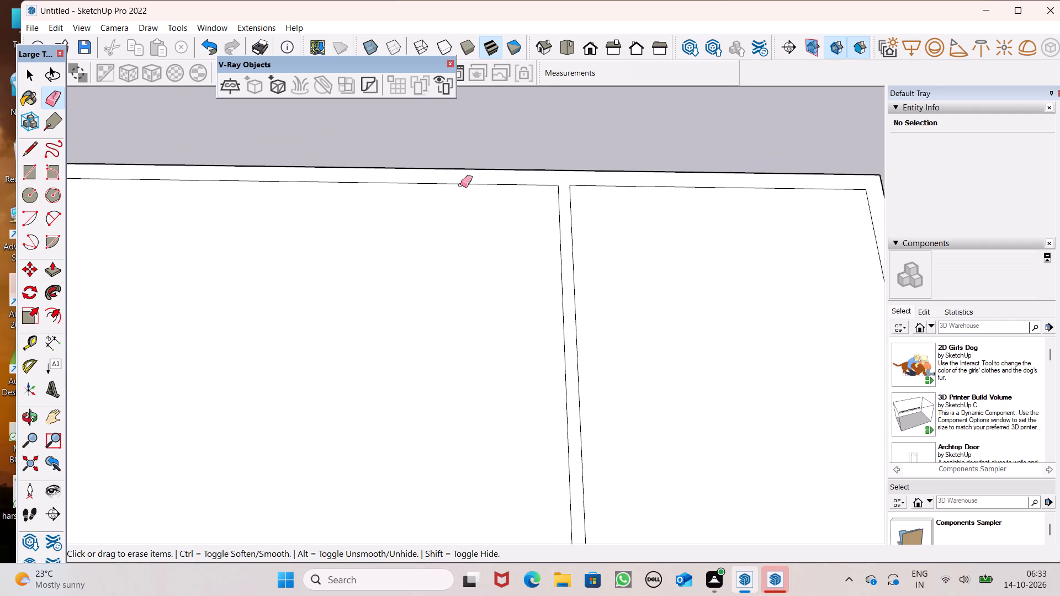
scroll(460, 185, "down", 5)
scroll(400, 183, "down", 4)
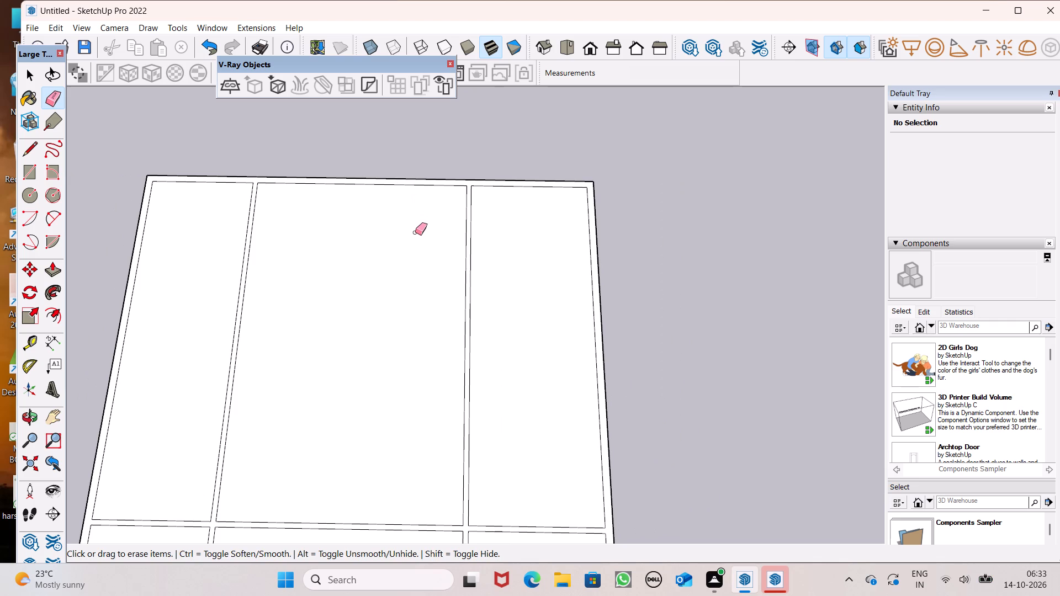
scroll(415, 232, "down", 2)
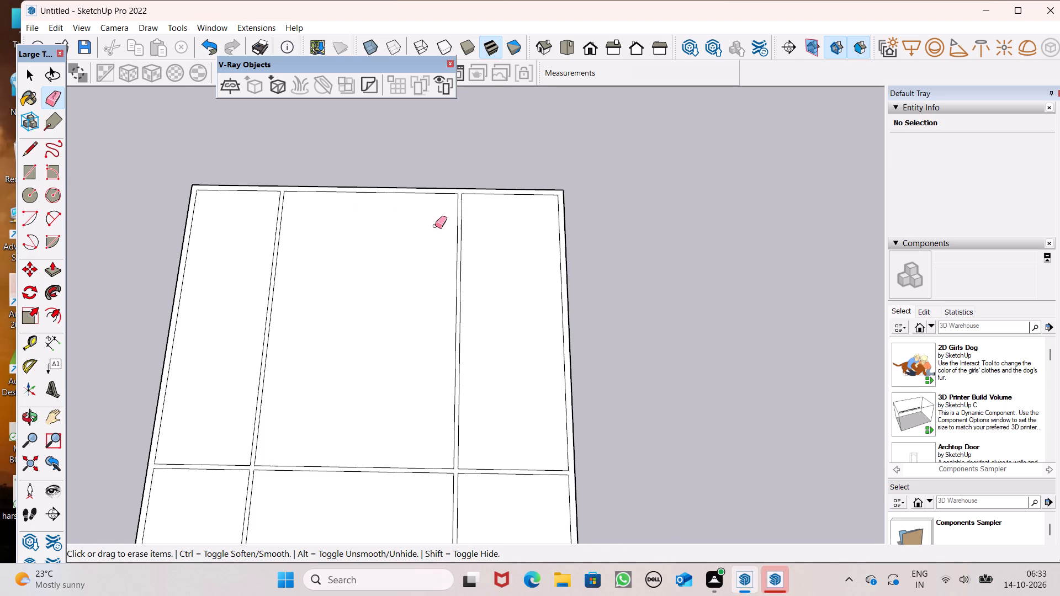
scroll(435, 226, "down", 3)
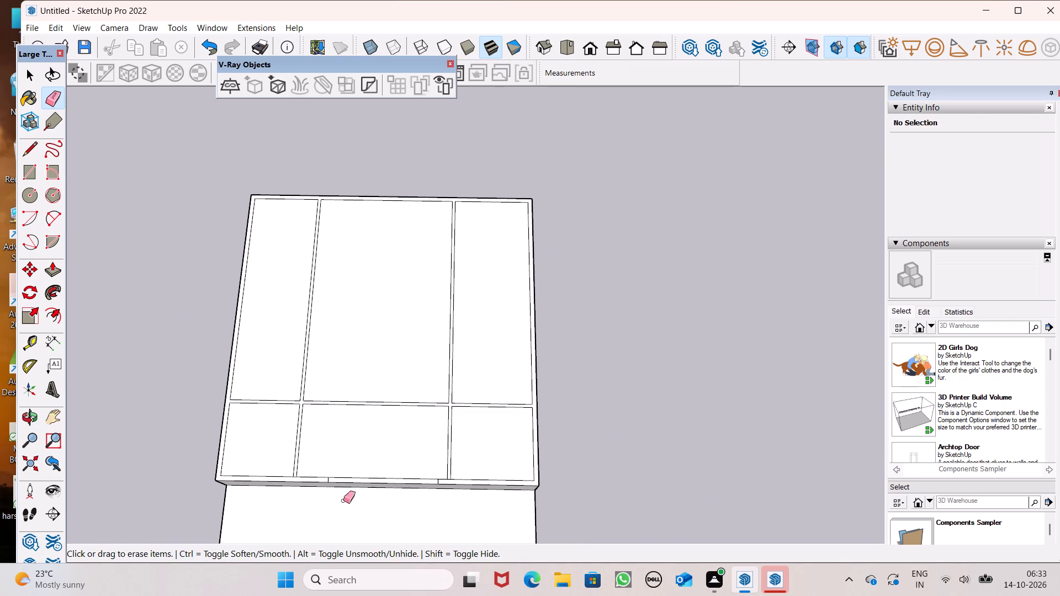
scroll(287, 491, "up", 17)
left_click_drag(312, 427, 312, 431)
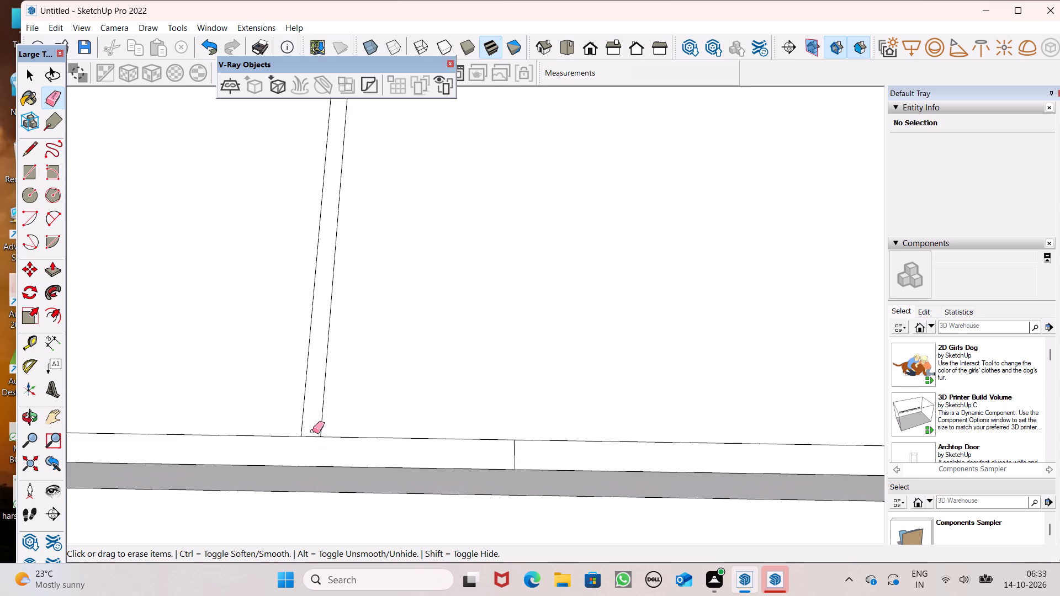
left_click_drag(312, 431, 312, 433)
left_click_drag(311, 432, 311, 442)
Erase the short edge where the right partition meets the front wall.
scroll(277, 454, "down", 4)
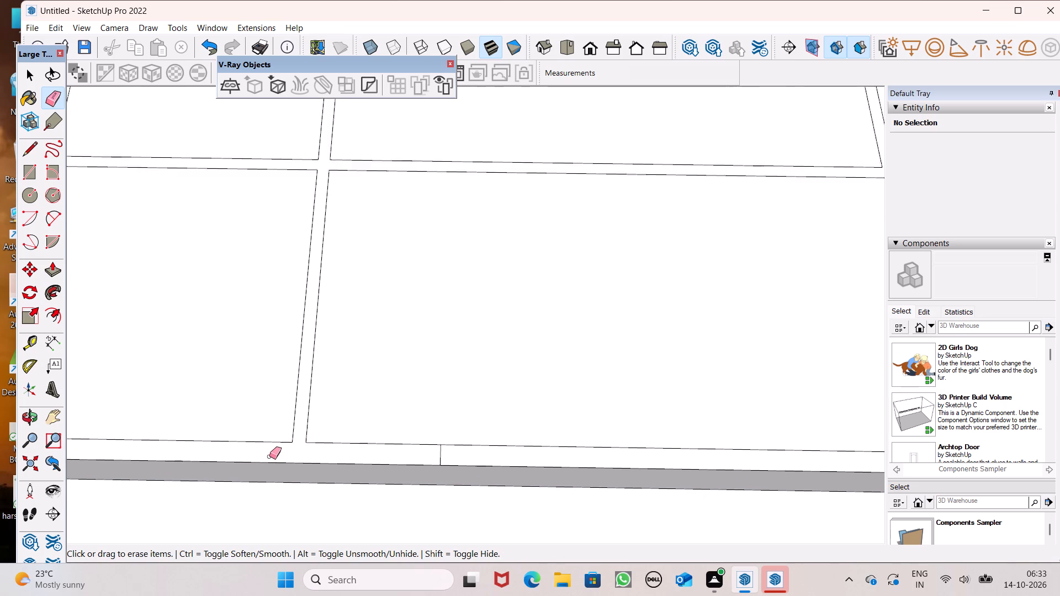
scroll(269, 456, "down", 2)
scroll(218, 454, "down", 7)
scroll(589, 465, "up", 7)
scroll(521, 453, "up", 7)
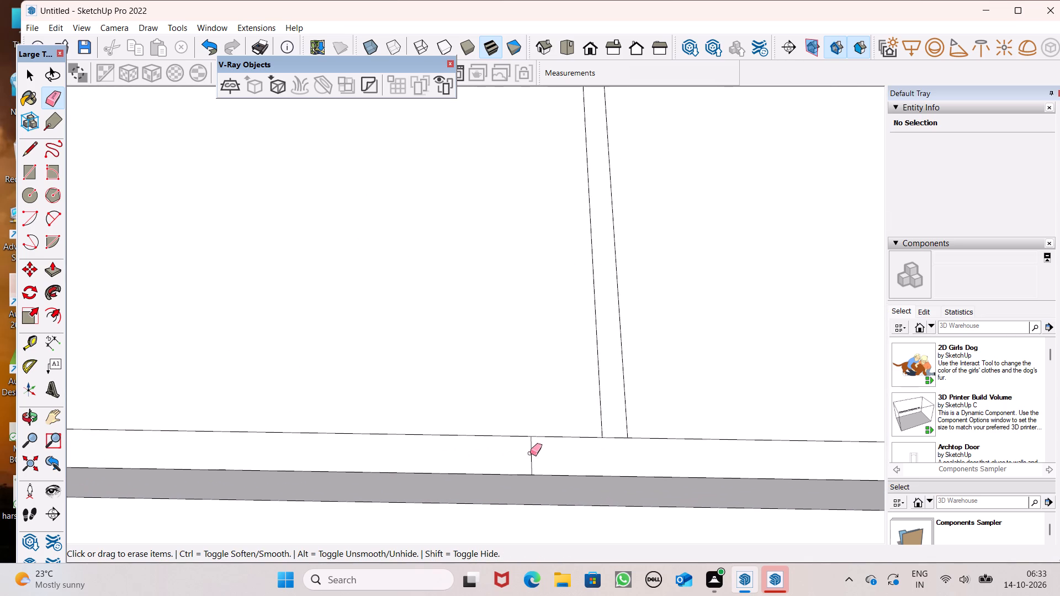
left_click_drag(609, 431, 615, 441)
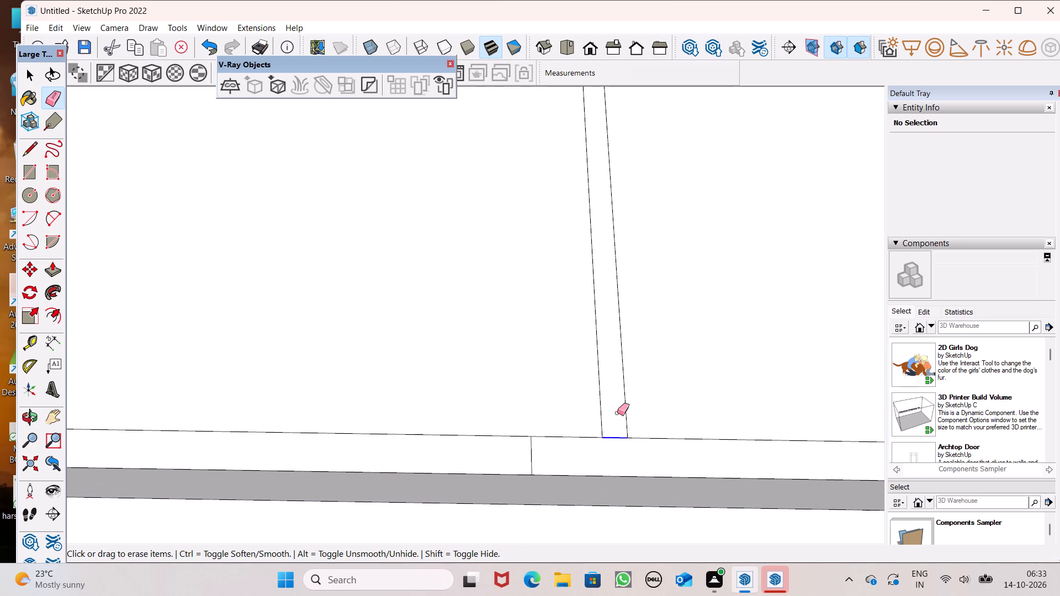
key("space")
Push/Pull the merged wall and partition outline upward to a wall height of 10'.
scroll(695, 391, "down", 6)
scroll(603, 337, "down", 7)
scroll(637, 370, "down", 6)
scroll(439, 360, "down", 5)
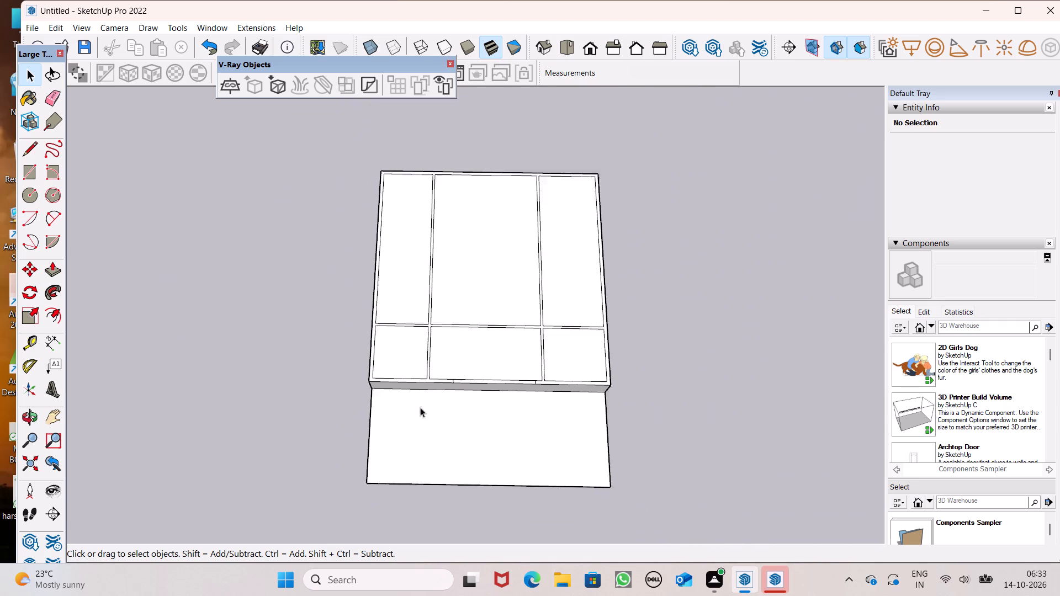
scroll(420, 407, "down", 3)
scroll(448, 259, "up", 5)
scroll(452, 264, "down", 2)
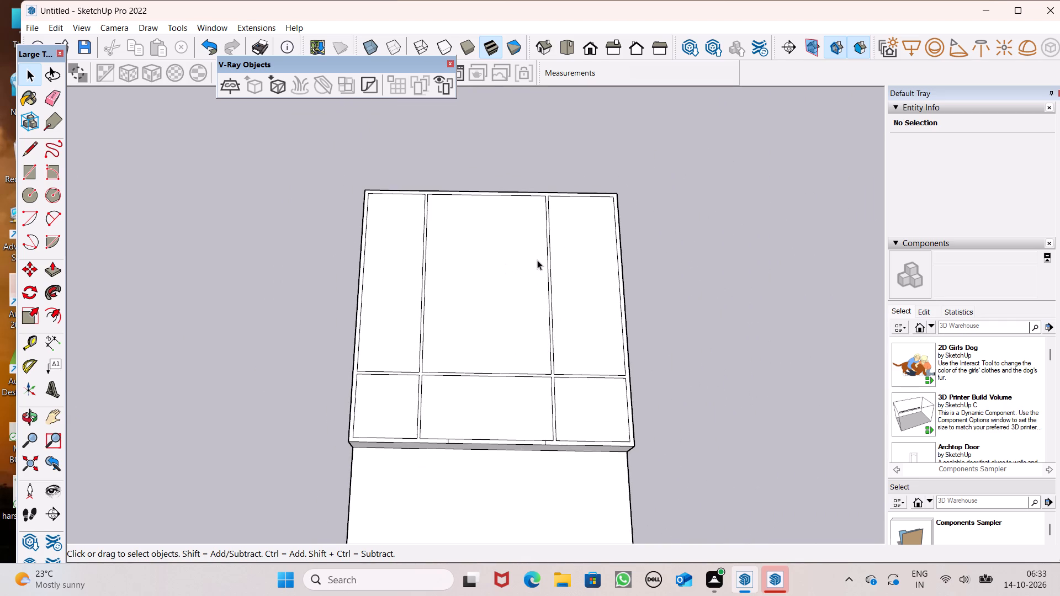
scroll(537, 260, "up", 1)
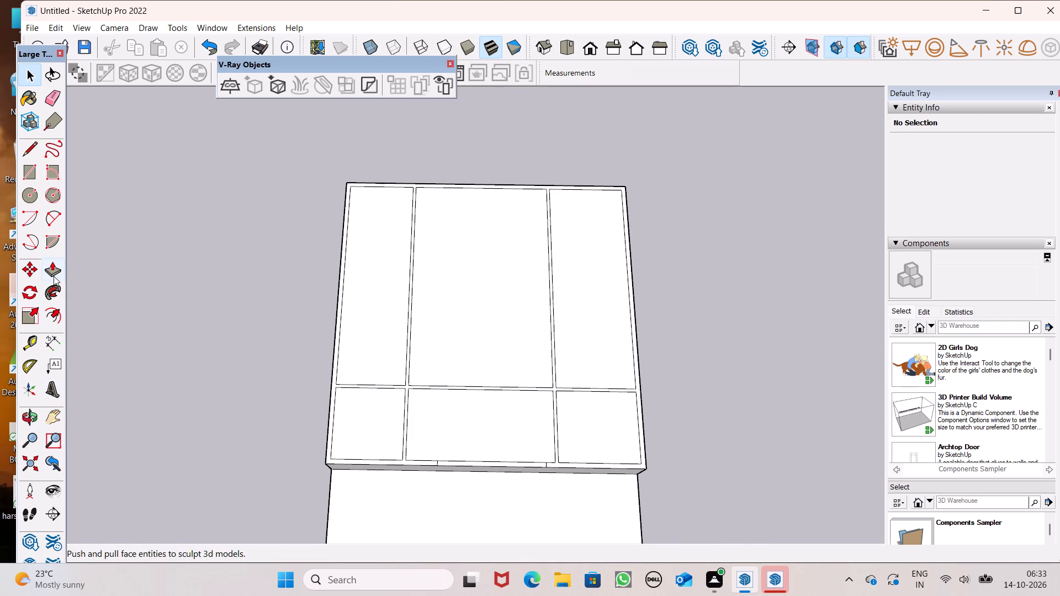
left_click(54, 276)
scroll(366, 441, "up", 5)
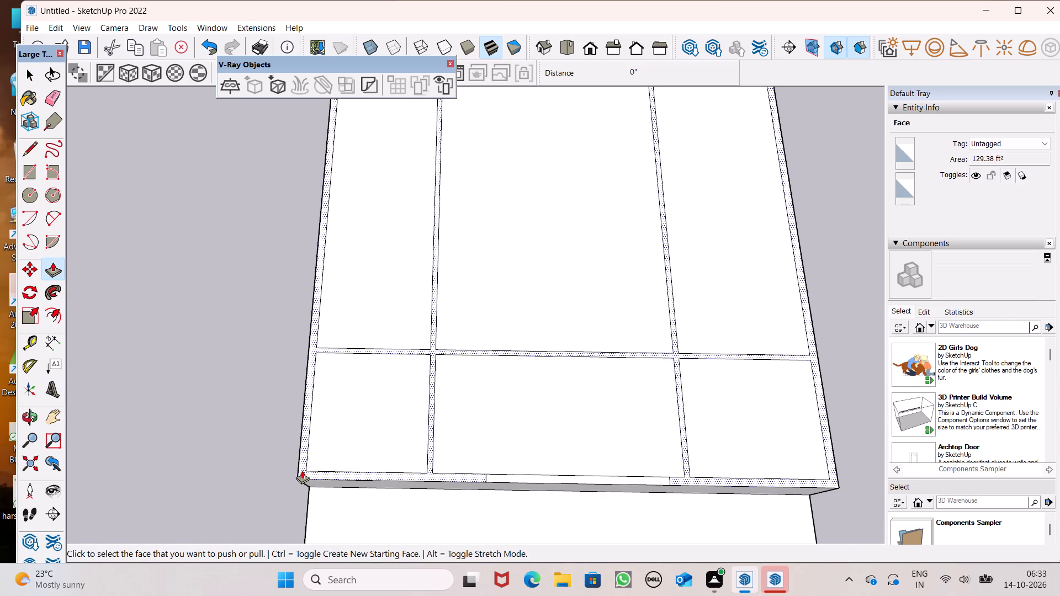
left_click_drag(299, 472, 289, 444)
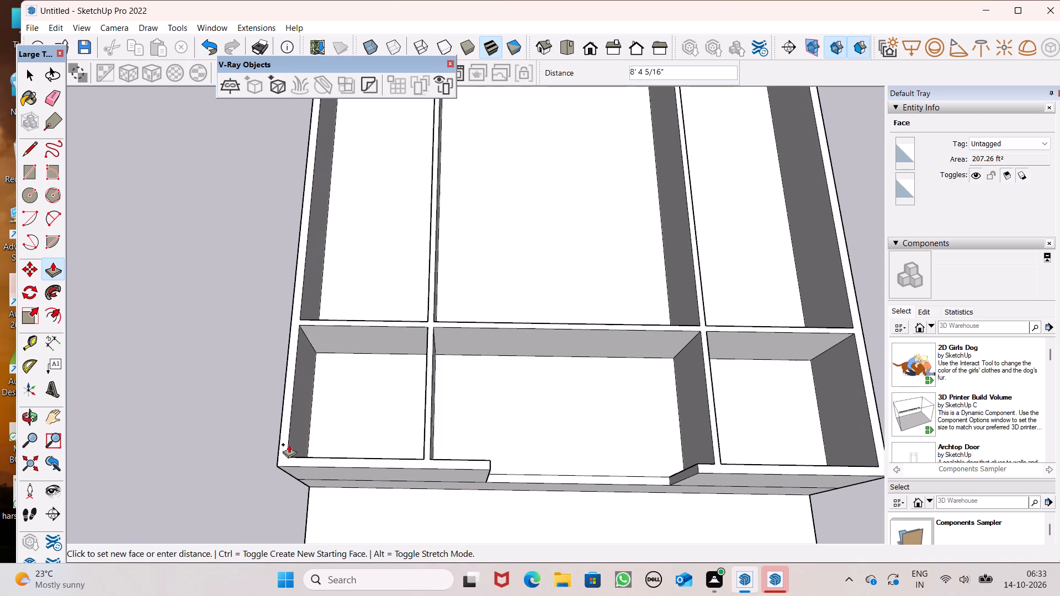
left_click_drag(289, 444, 271, 415)
key("1")
type("0'")
key("Return")
left_click(271, 415)
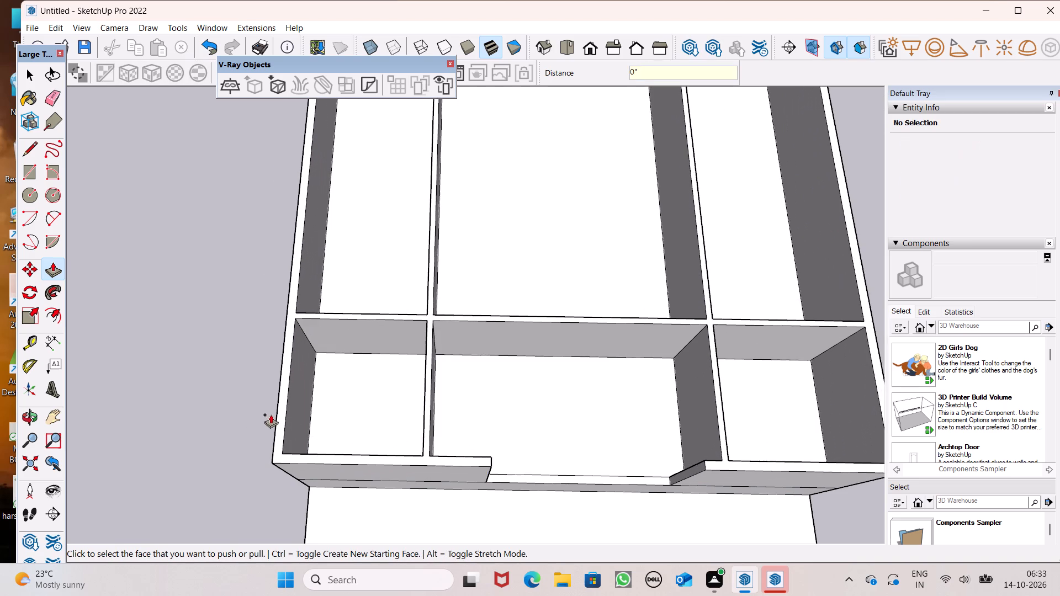
Examine the raised walls and the front opening from the front and from above.
scroll(271, 412, "down", 8)
middle_click_drag(381, 460, 370, 191)
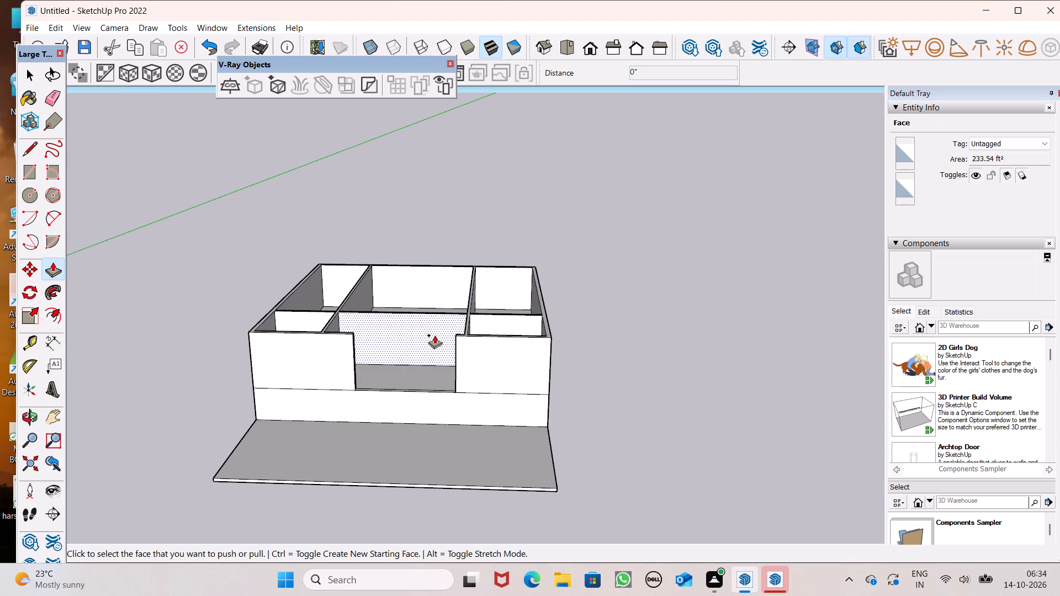
scroll(326, 336, "up", 1)
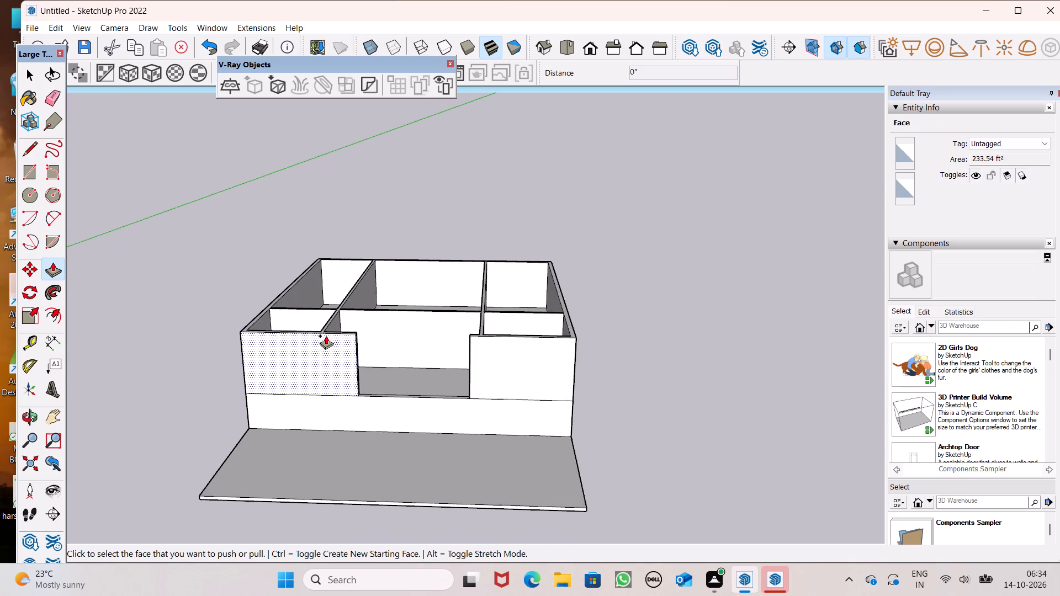
scroll(326, 336, "up", 2)
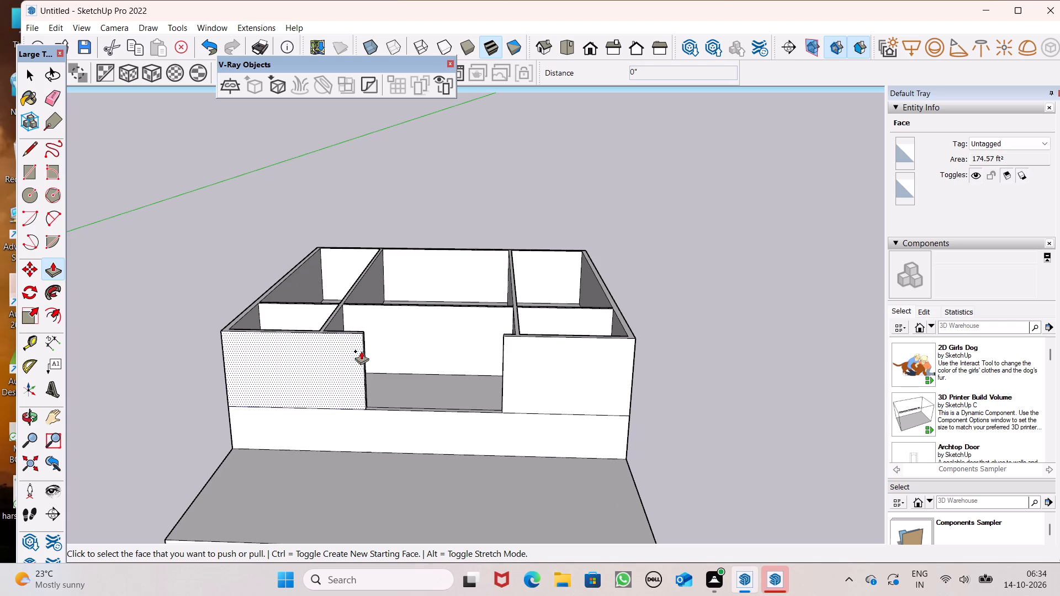
scroll(358, 345, "up", 7)
middle_click_drag(399, 381, 369, 421)
scroll(391, 397, "up", 1)
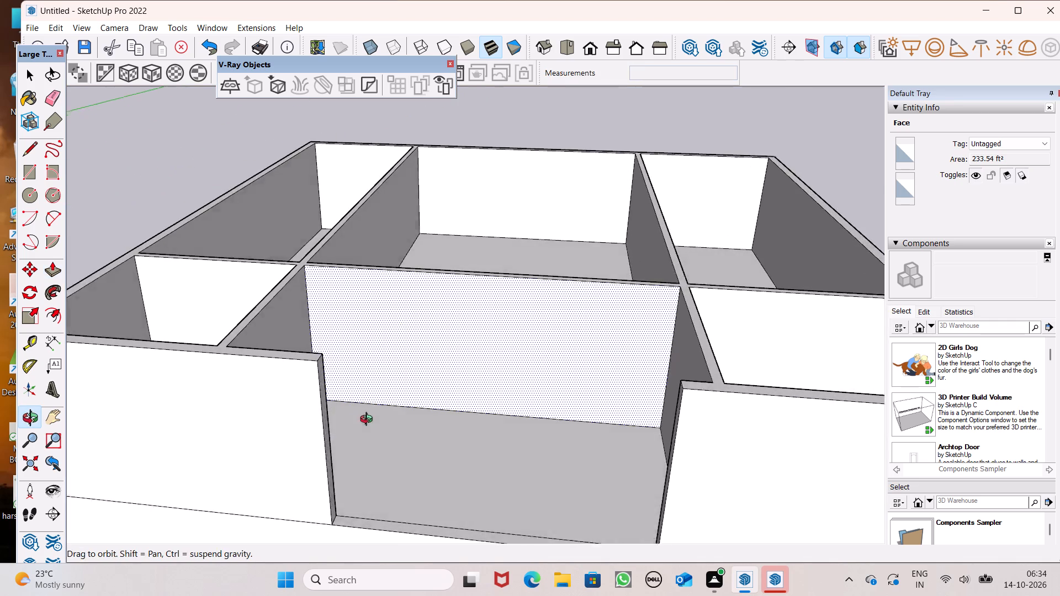
scroll(369, 421, "up", 1)
middle_click_drag(369, 421, 368, 421)
left_click_drag(323, 469, 311, 466)
key("space")
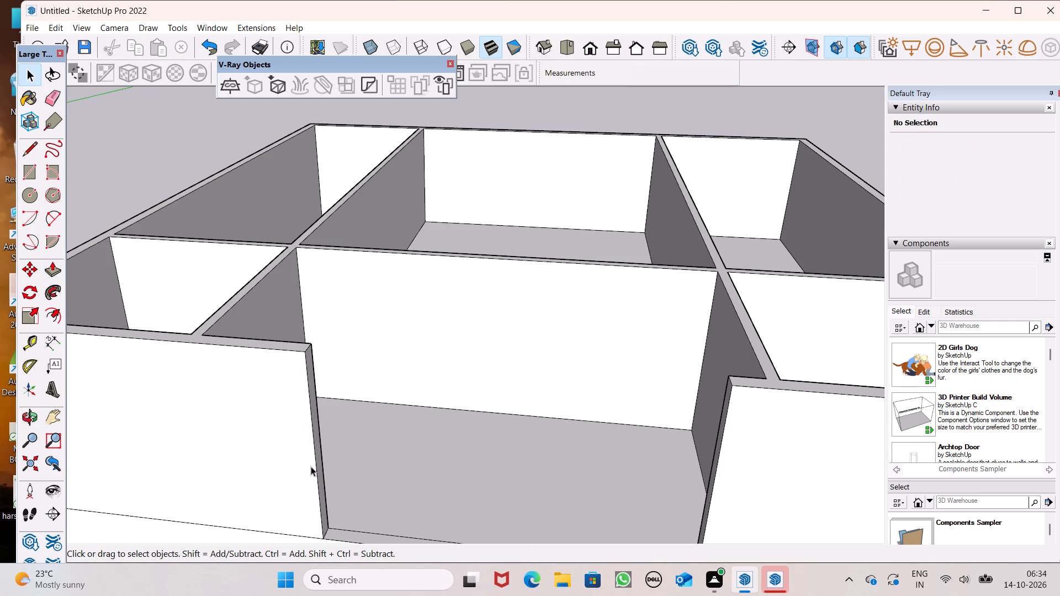
left_click_drag(311, 466, 310, 469)
key("space")
scroll(397, 316, "down", 8)
middle_click_drag(474, 398, 486, 386)
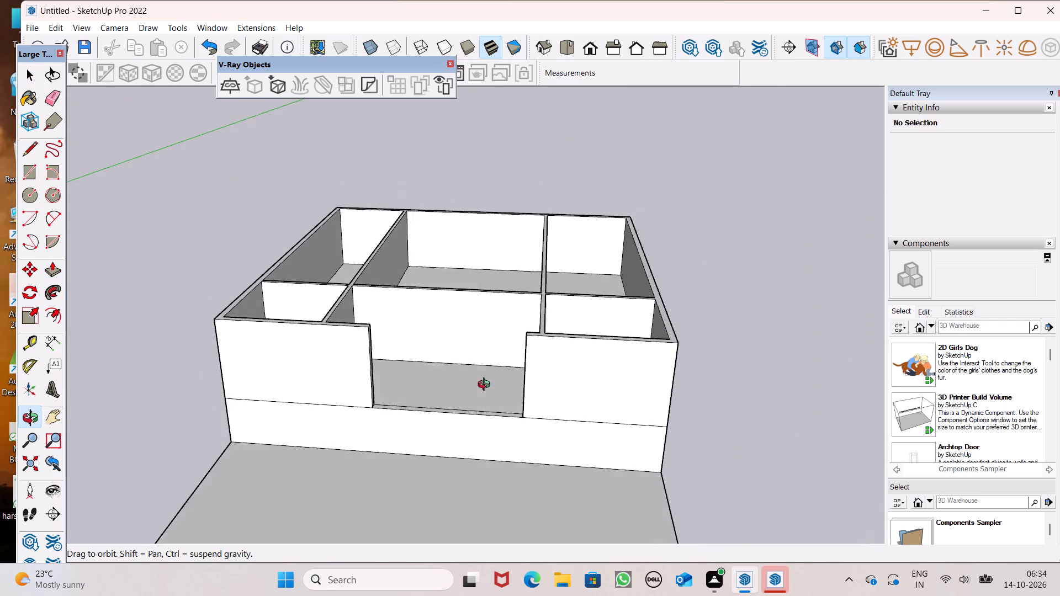
middle_click_drag(486, 386, 508, 503)
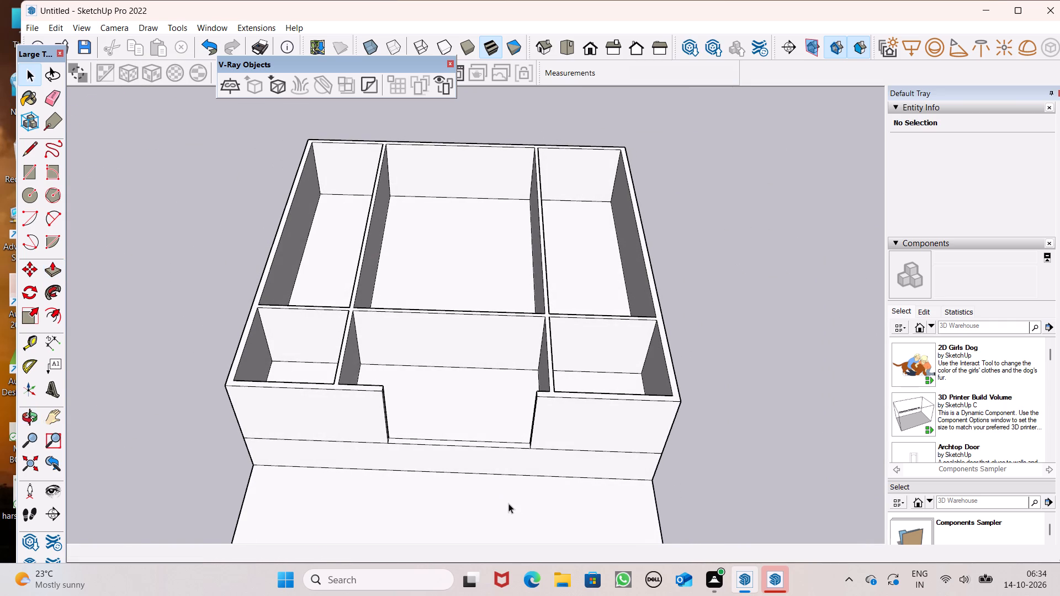
Push the end face of the front wall on the left side of the opening back about 3' 2 7/8".
left_click(58, 268)
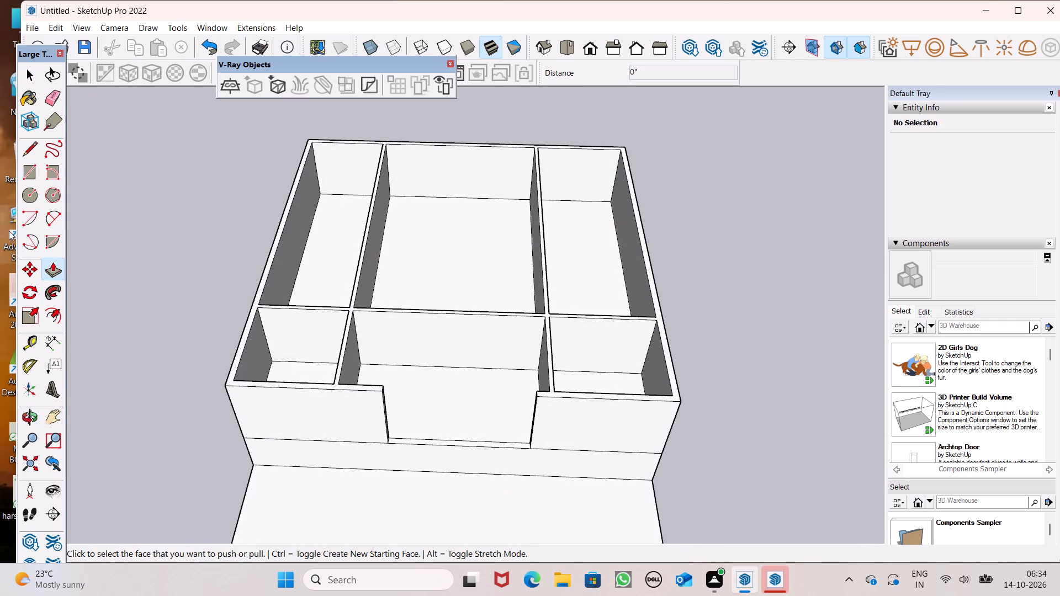
middle_click_drag(401, 423, 269, 414)
scroll(321, 375, "up", 2)
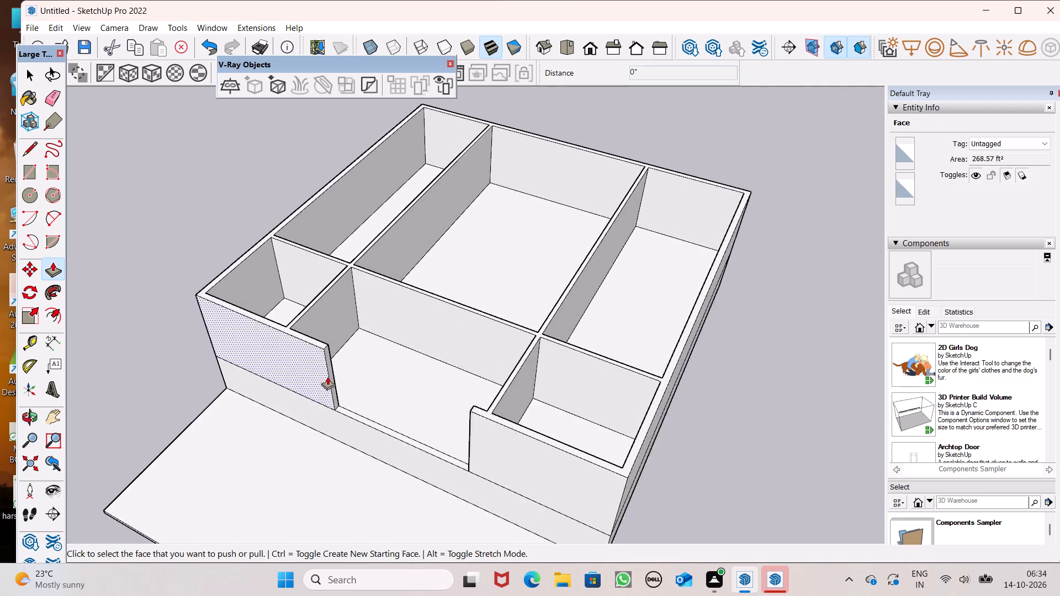
scroll(327, 376, "up", 12)
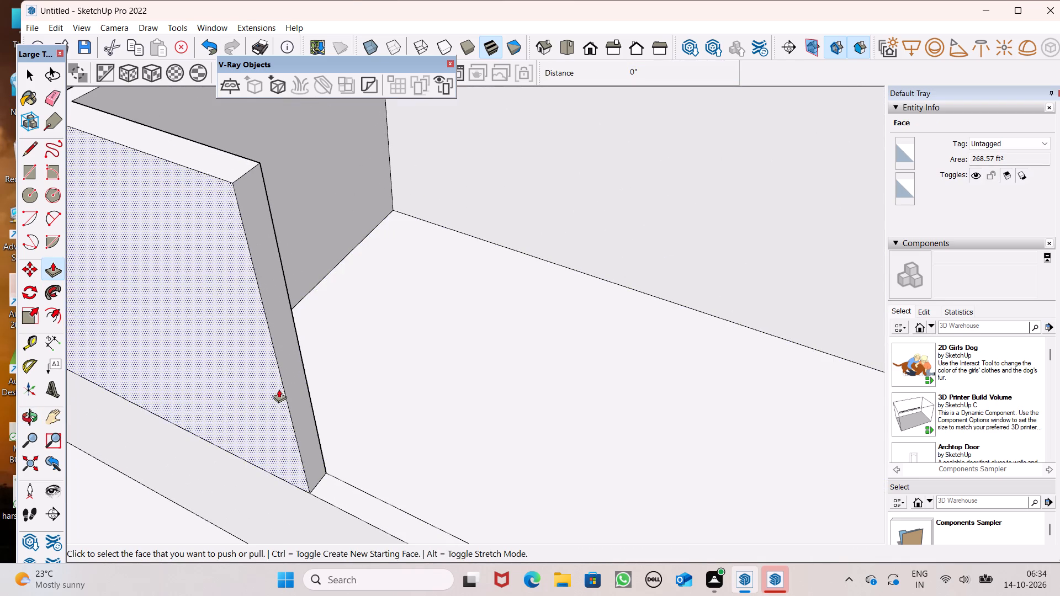
left_click_drag(298, 393, 184, 368)
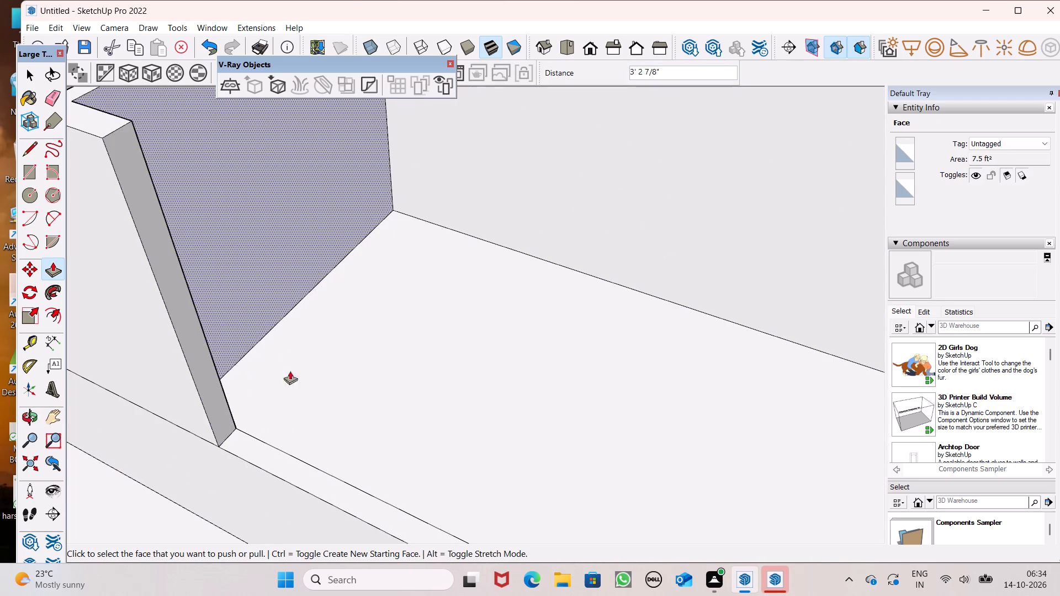
Push the same end face back about another 1' 8 5/8", flush with the left partition's inner face.
scroll(385, 349, "down", 1)
scroll(385, 349, "up", 1)
scroll(385, 349, "down", 1)
scroll(395, 395, "down", 5)
middle_click_drag(410, 418, 534, 446)
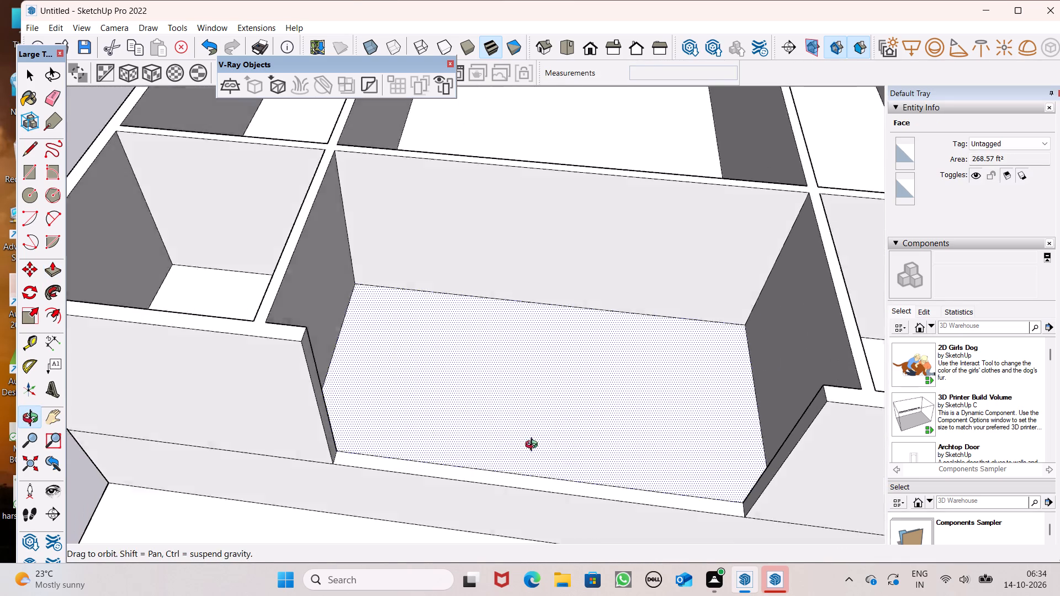
middle_click_drag(534, 446, 536, 445)
middle_click_drag(272, 432, 169, 448)
middle_click(168, 448)
scroll(168, 448, "up", 1)
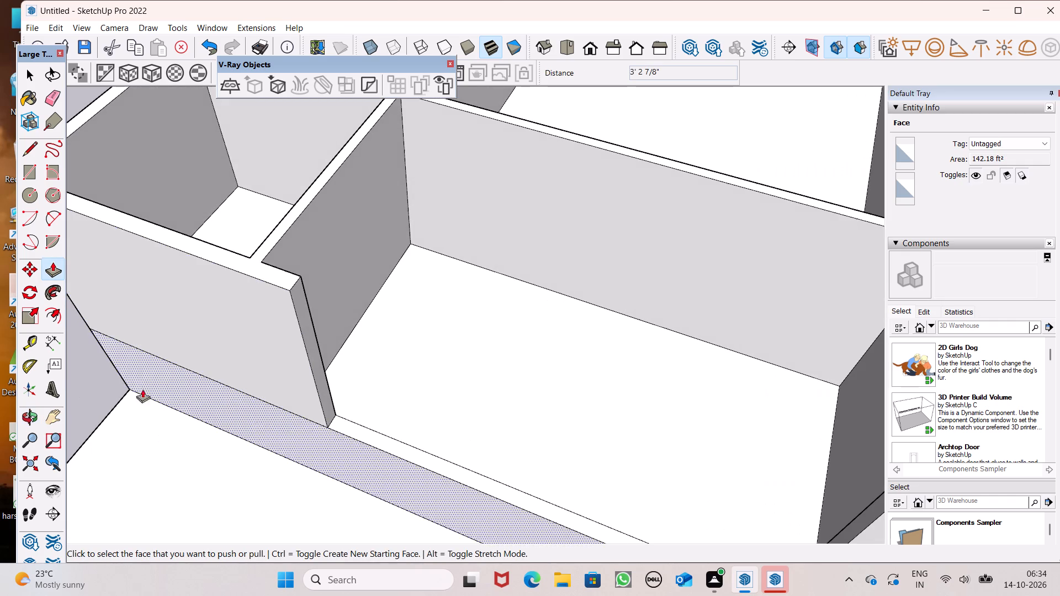
left_click_drag(323, 368, 279, 338)
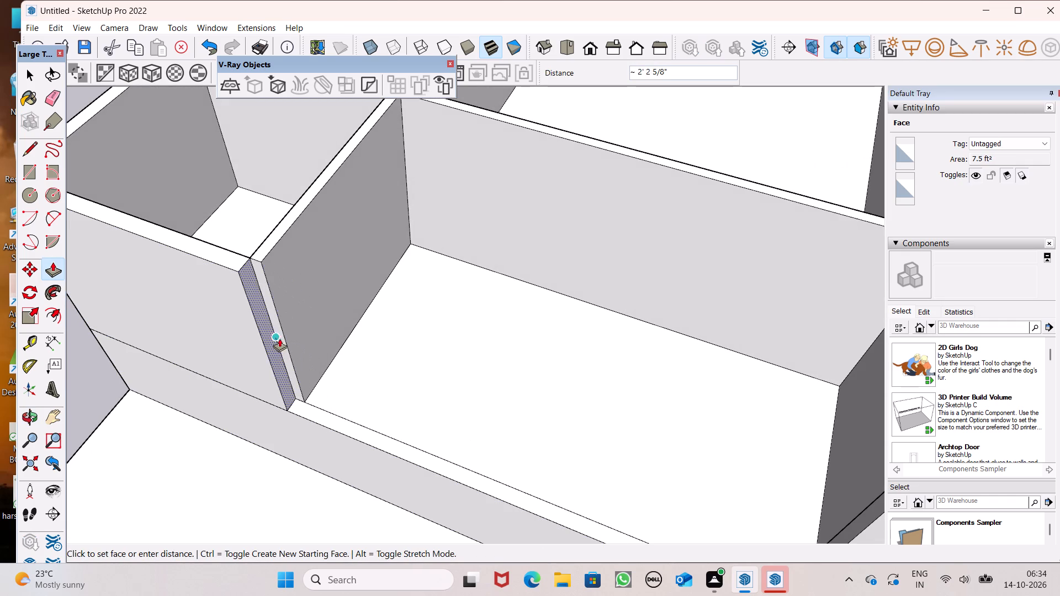
left_click_drag(279, 338, 280, 332)
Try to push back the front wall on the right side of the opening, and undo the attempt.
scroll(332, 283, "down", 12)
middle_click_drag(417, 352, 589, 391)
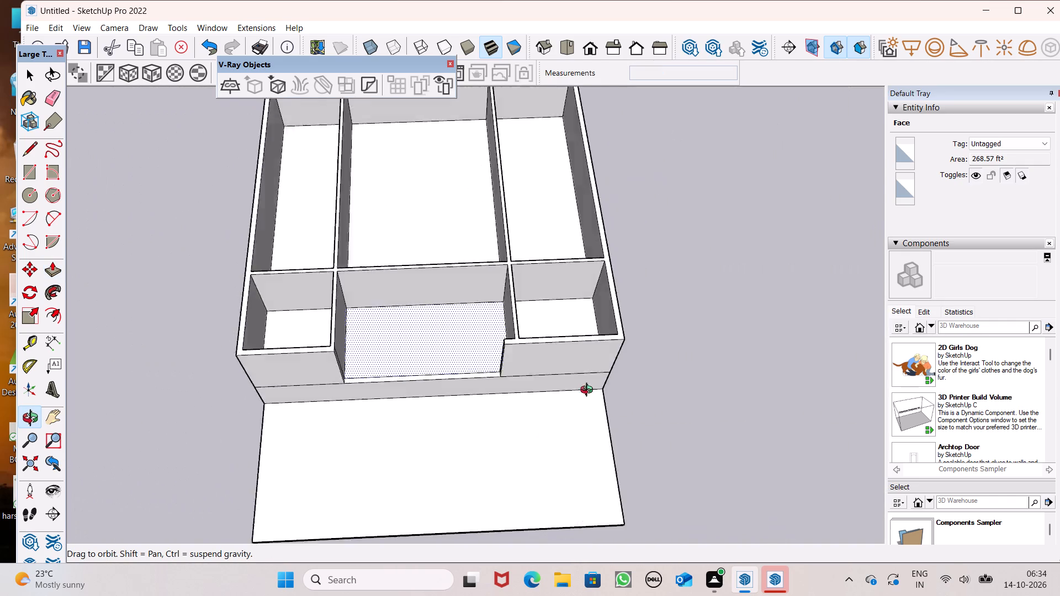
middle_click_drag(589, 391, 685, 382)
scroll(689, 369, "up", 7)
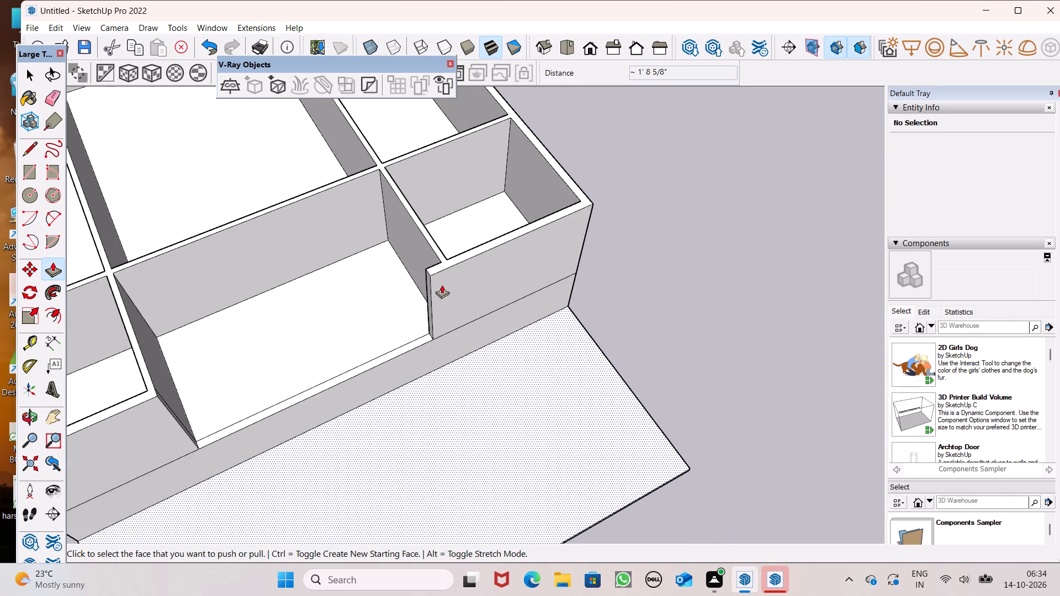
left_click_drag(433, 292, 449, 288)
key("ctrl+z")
Push the right front wall's end face back about 1' 4 7/8", flush with the right partition's inner face.
middle_click_drag(454, 313, 537, 273)
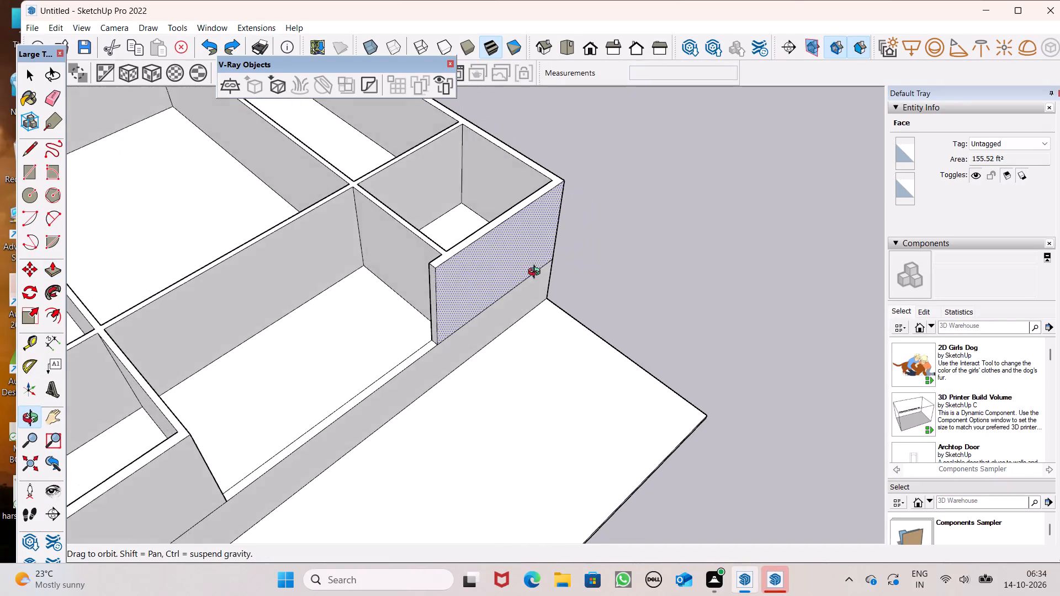
middle_click_drag(537, 273, 534, 257)
scroll(417, 225, "up", 6)
scroll(407, 301, "up", 3)
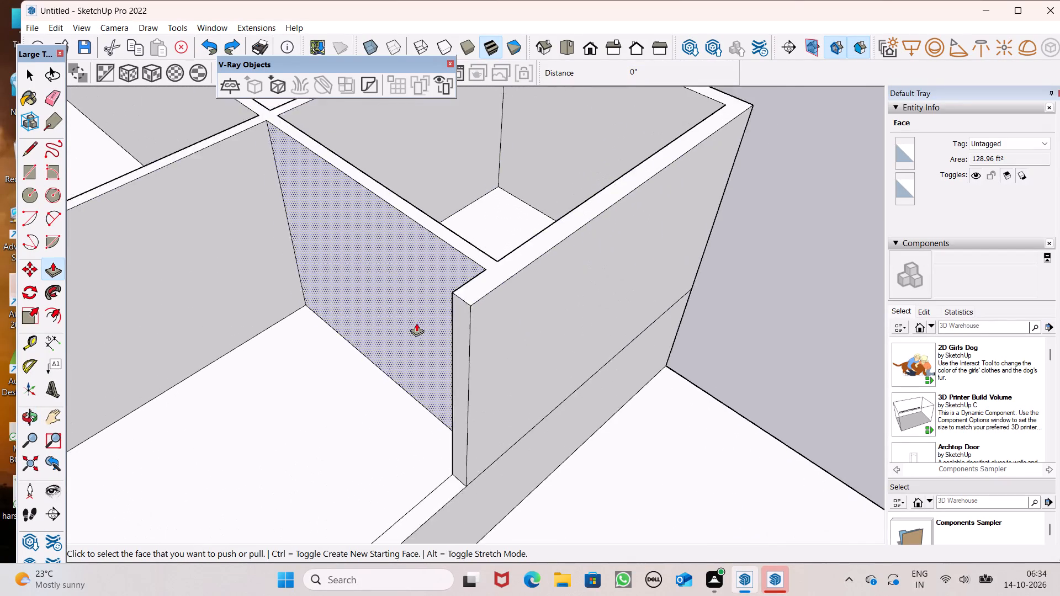
scroll(416, 323, "up", 3)
left_click_drag(506, 354, 529, 317)
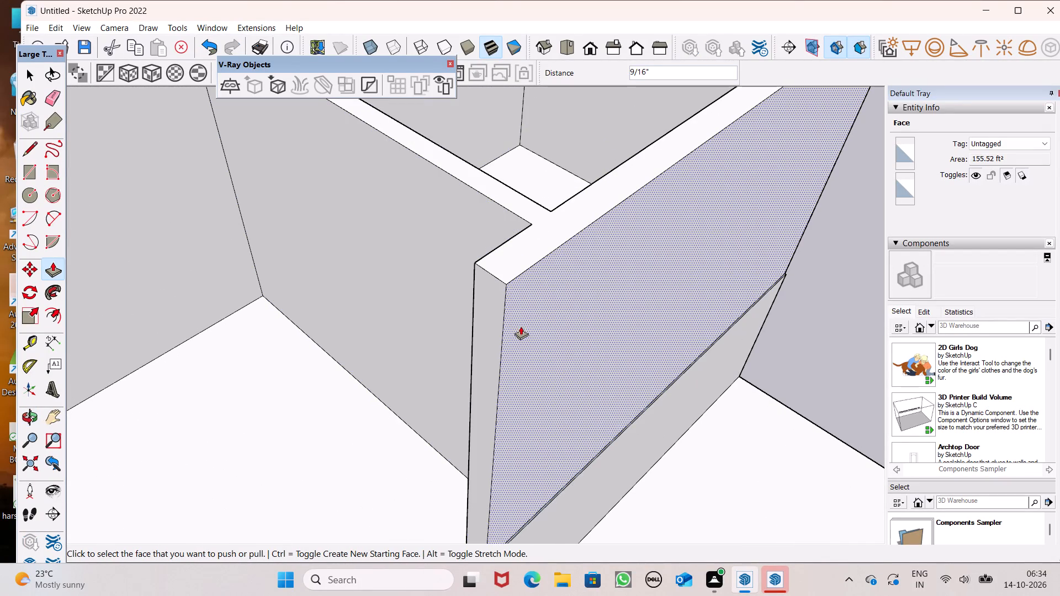
key("ctrl+z")
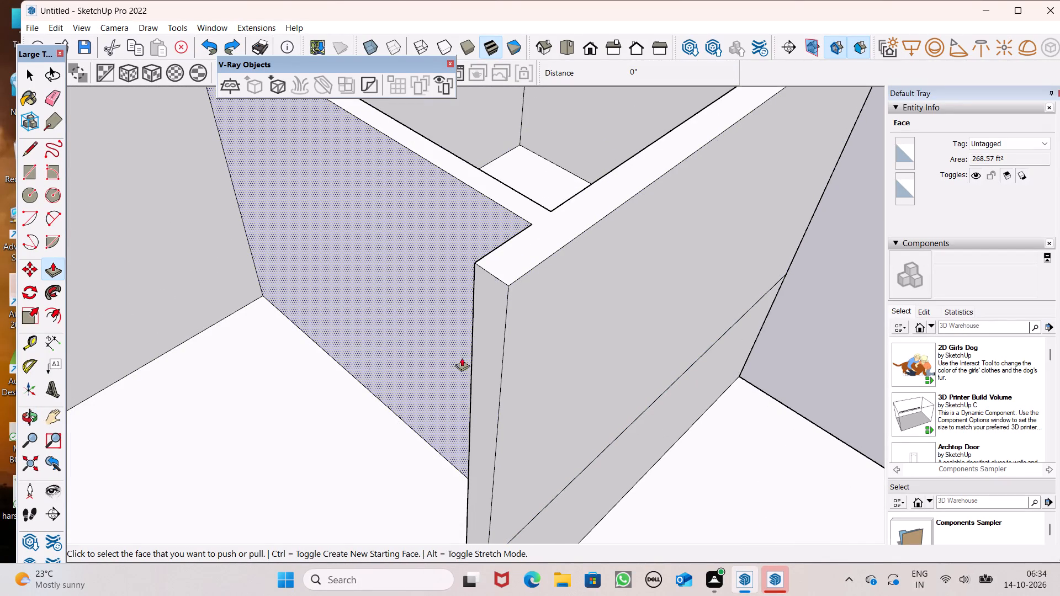
left_click_drag(486, 364, 517, 237)
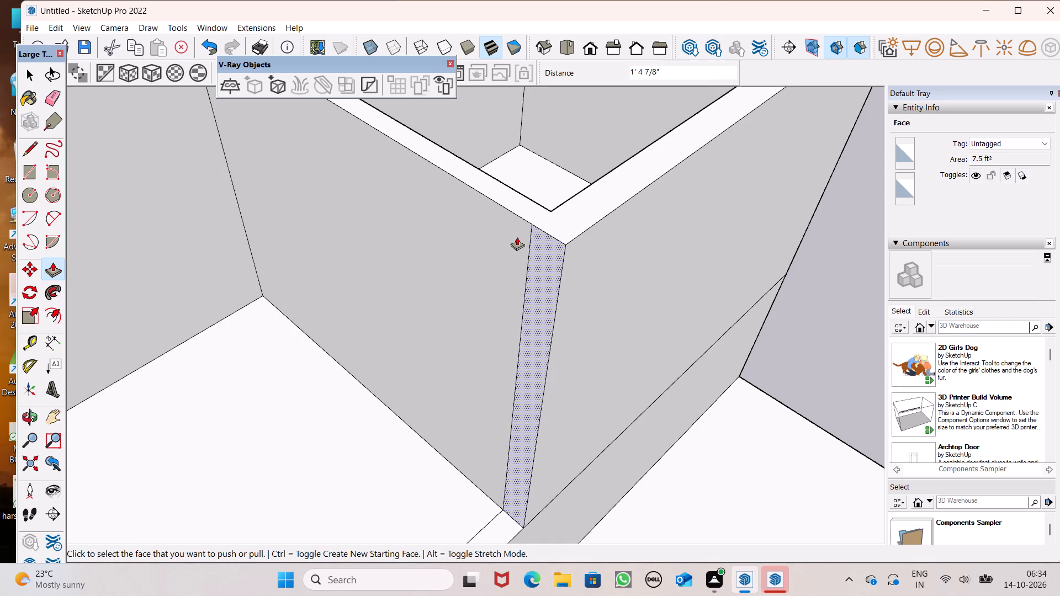
Erase the vertical seam edge between the right partition's inner face and the shortened front wall's end.
scroll(579, 222, "down", 3)
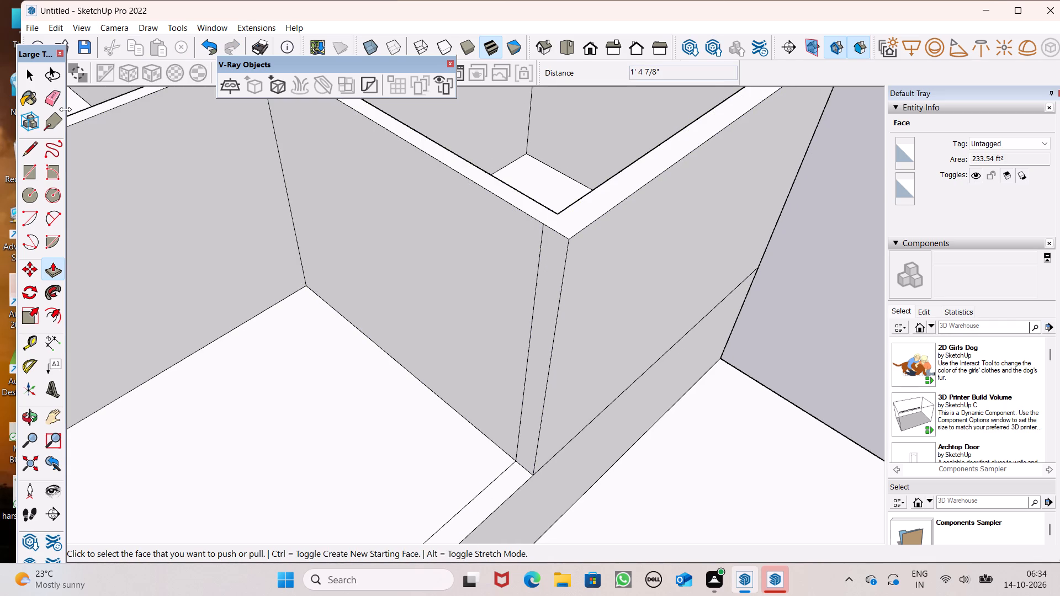
left_click(49, 96)
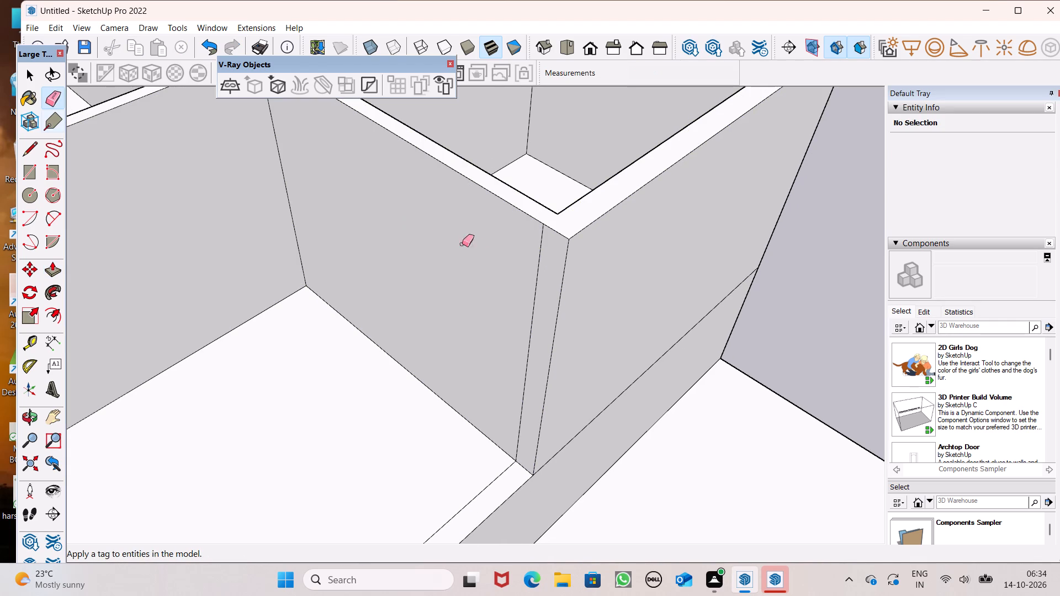
left_click_drag(545, 286, 510, 273)
left_click_drag(542, 273, 542, 274)
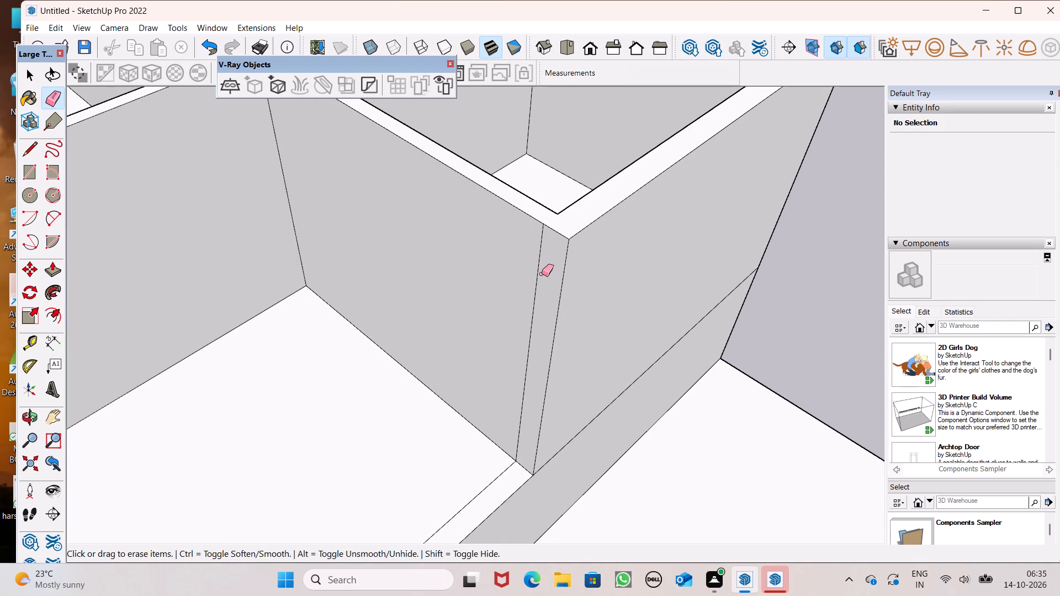
left_click_drag(542, 274, 527, 279)
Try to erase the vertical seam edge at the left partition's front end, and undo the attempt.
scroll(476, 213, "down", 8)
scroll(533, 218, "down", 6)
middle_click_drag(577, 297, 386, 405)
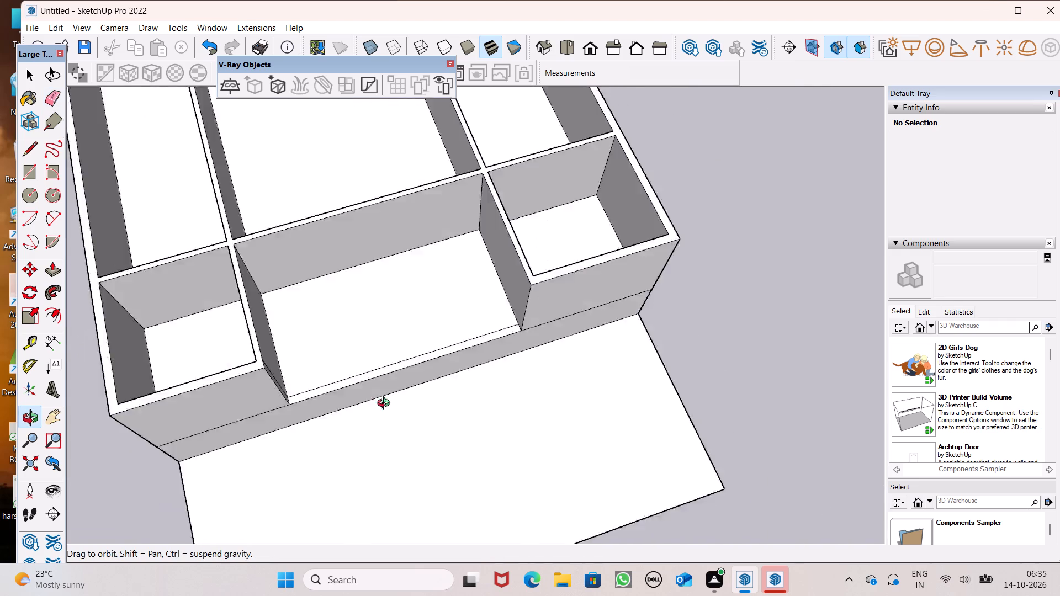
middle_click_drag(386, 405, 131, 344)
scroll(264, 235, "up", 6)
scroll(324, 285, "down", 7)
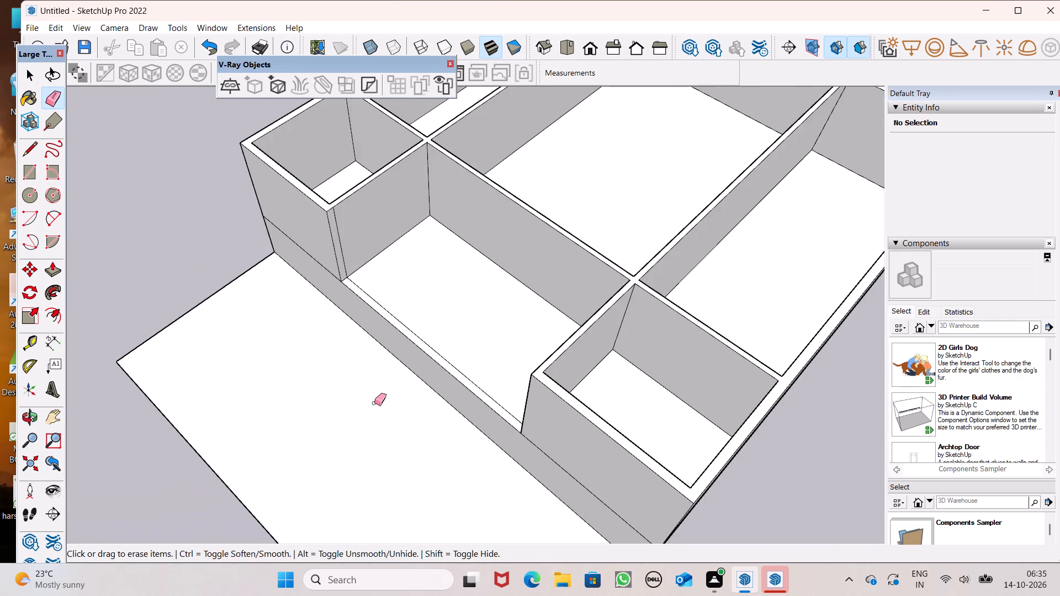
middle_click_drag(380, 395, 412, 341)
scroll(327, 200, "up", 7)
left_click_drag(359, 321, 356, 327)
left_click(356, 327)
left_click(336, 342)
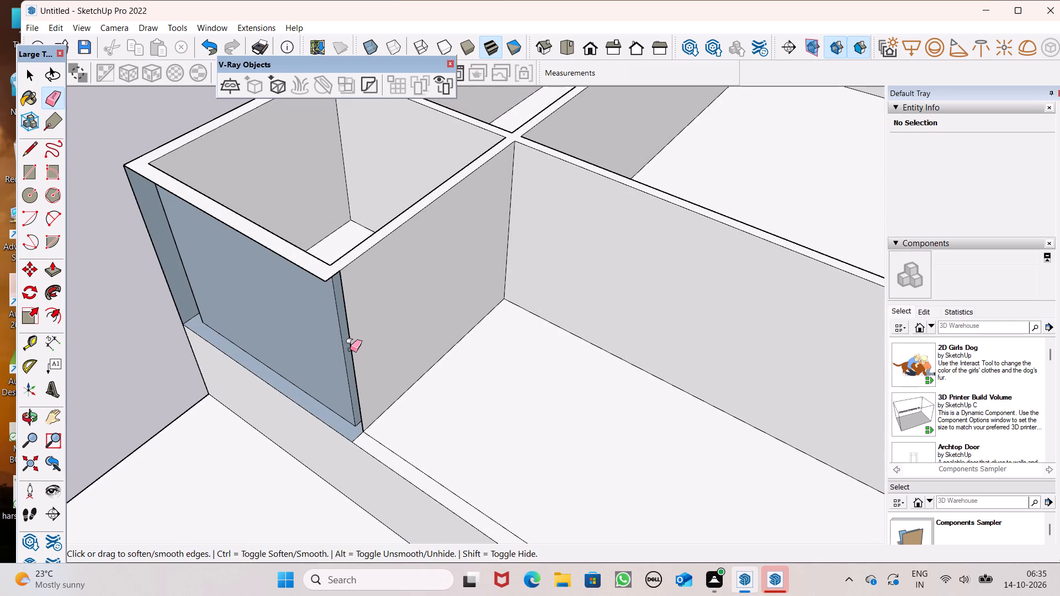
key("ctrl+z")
Erase the vertical seam edge between the left partition's inner face and the shortened front wall's end.
left_click_drag(359, 339, 353, 361)
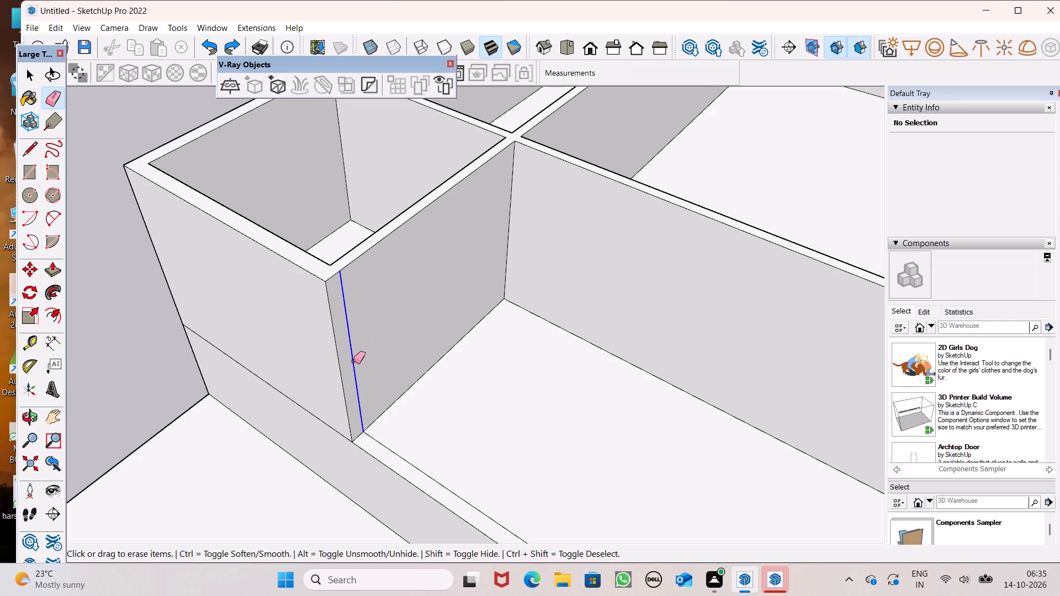
left_click_drag(353, 361, 353, 361)
key("space")
Draw a full-height rectangle about 6' 2 3/16" wide and 10' high mid-way along the cross wall facing the front opening.
scroll(269, 290, "down", 8)
scroll(259, 344, "down", 3)
middle_click_drag(349, 395, 407, 385)
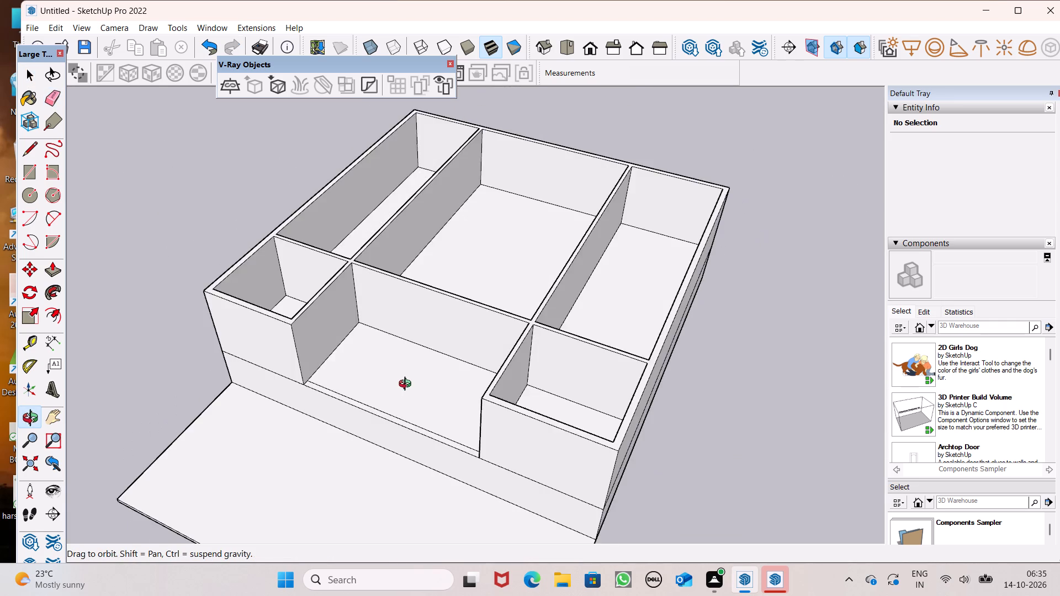
middle_click_drag(407, 385, 466, 363)
middle_click_drag(487, 356, 560, 323)
middle_click_drag(558, 325, 565, 314)
scroll(458, 246, "up", 7)
scroll(411, 295, "down", 5)
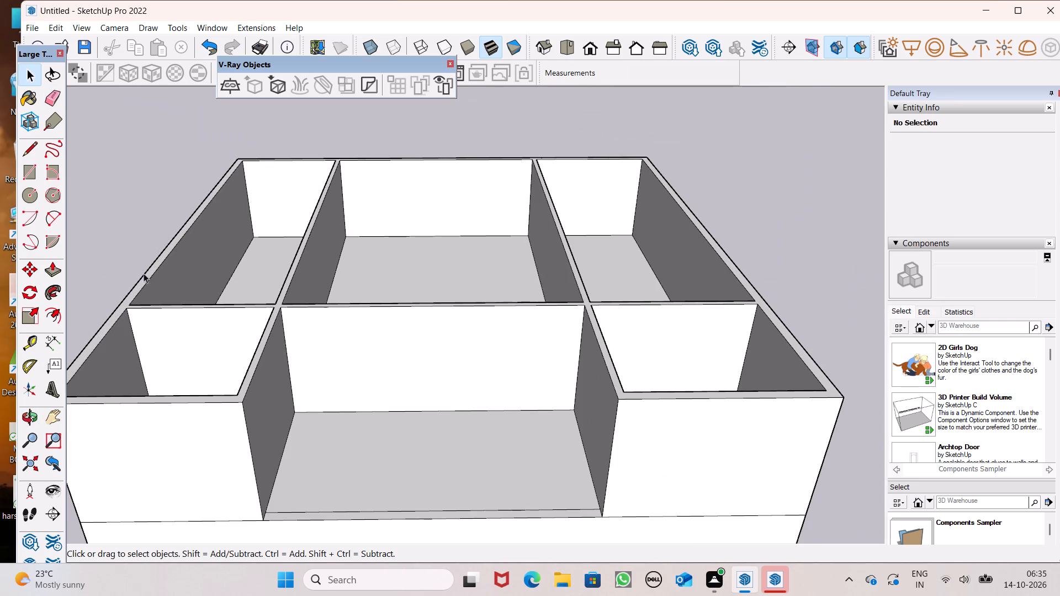
left_click(27, 169)
middle_click_drag(392, 356, 394, 314)
scroll(426, 316, "up", 3)
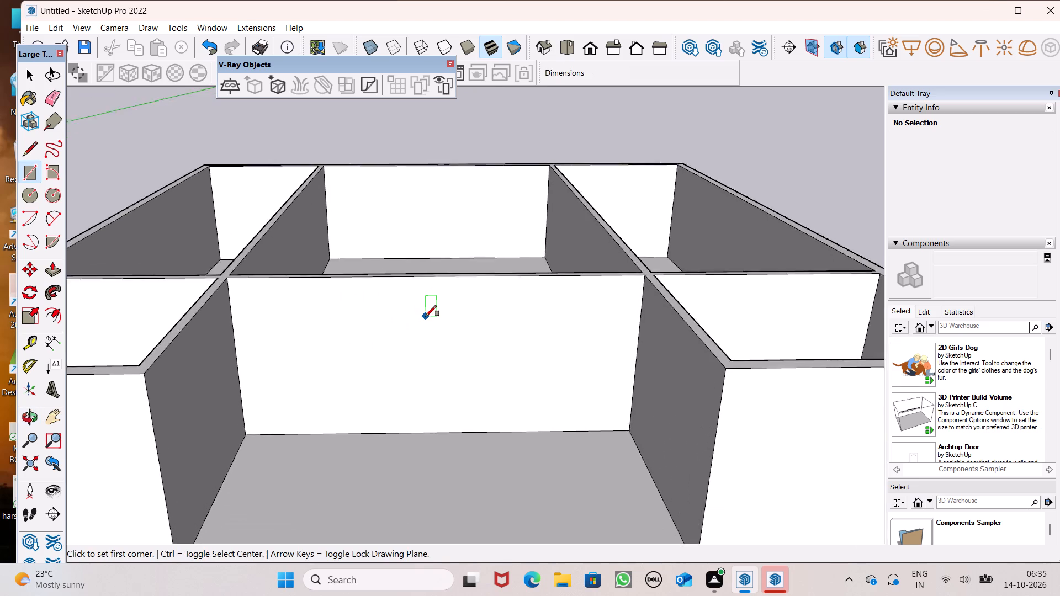
scroll(426, 316, "up", 7)
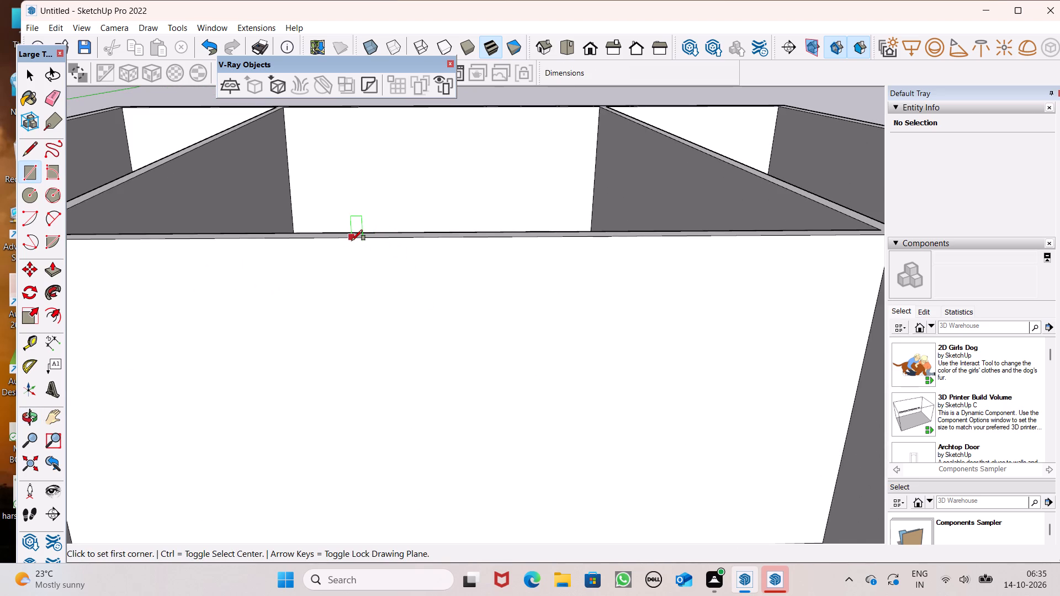
left_click_drag(352, 240, 362, 248)
scroll(486, 324, "down", 10)
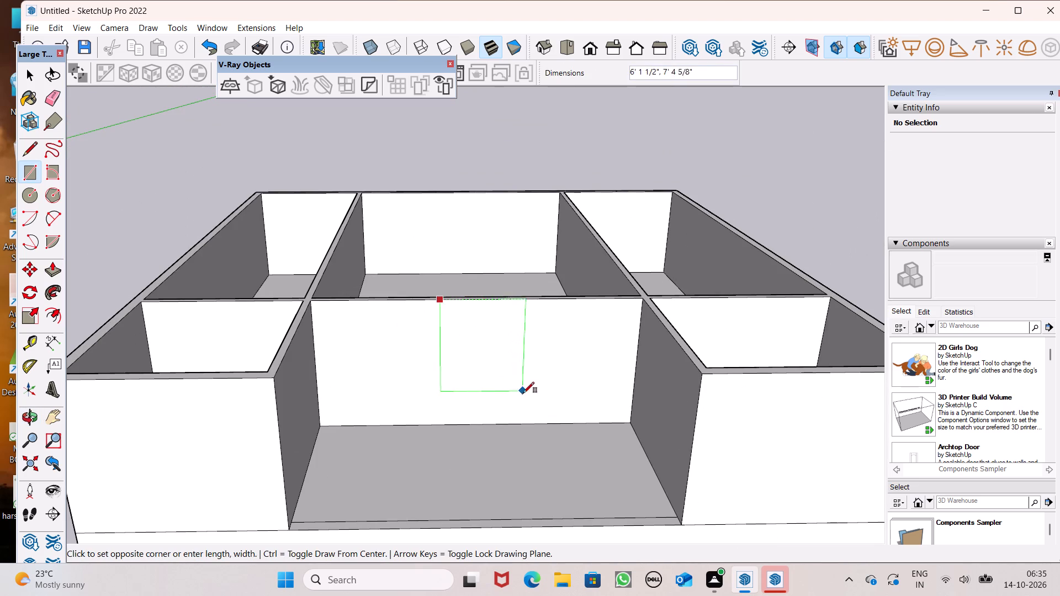
left_click(523, 421)
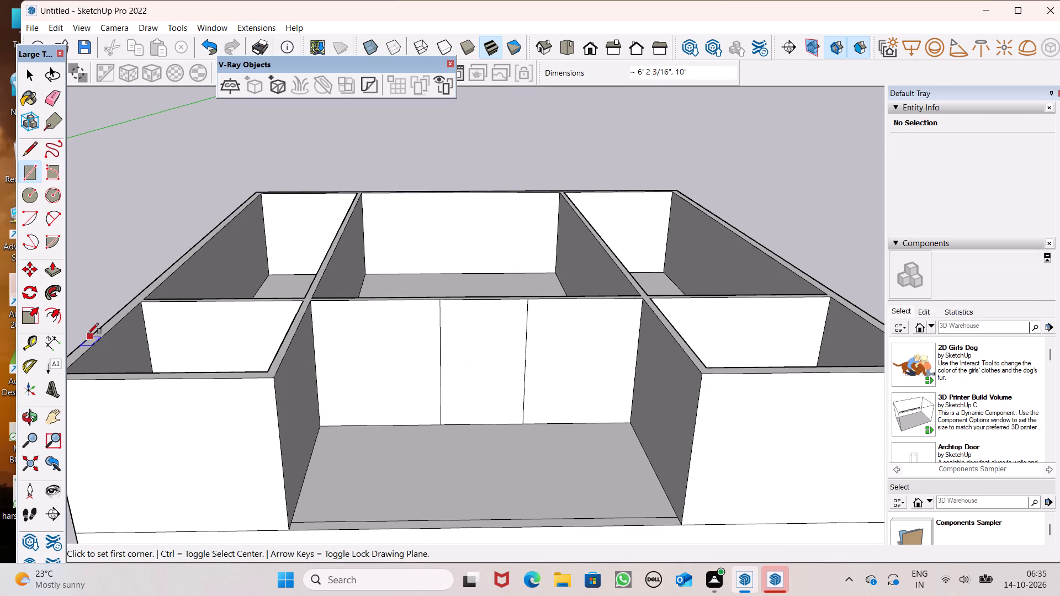
Pull the rectangle toward the front opening about 9' 6 11/16", and extend the same face about another 1' 11 5/16".
left_click(51, 271)
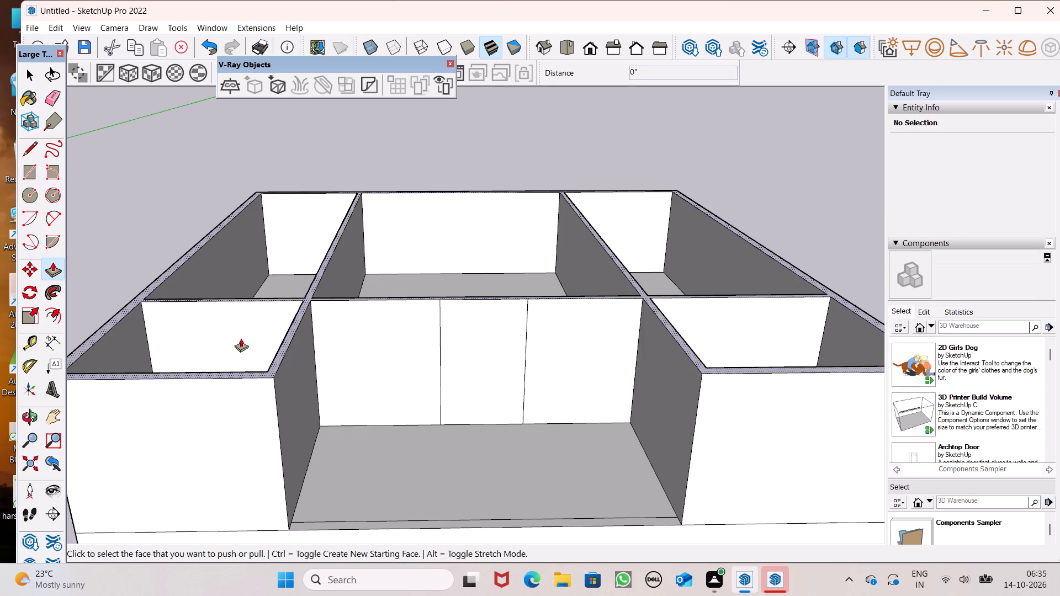
left_click_drag(474, 377, 495, 445)
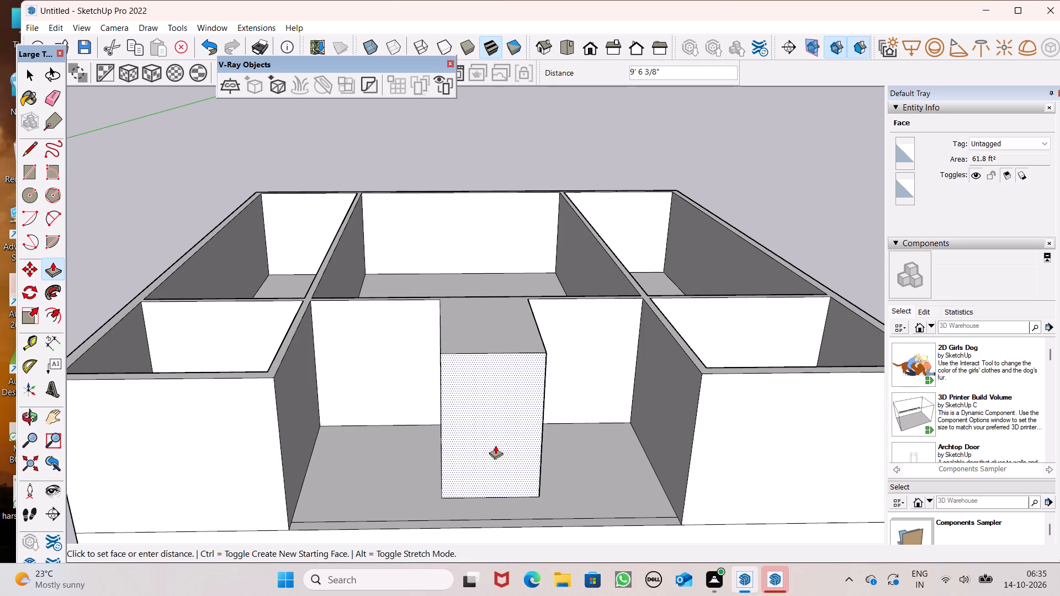
left_click_drag(495, 445, 496, 431)
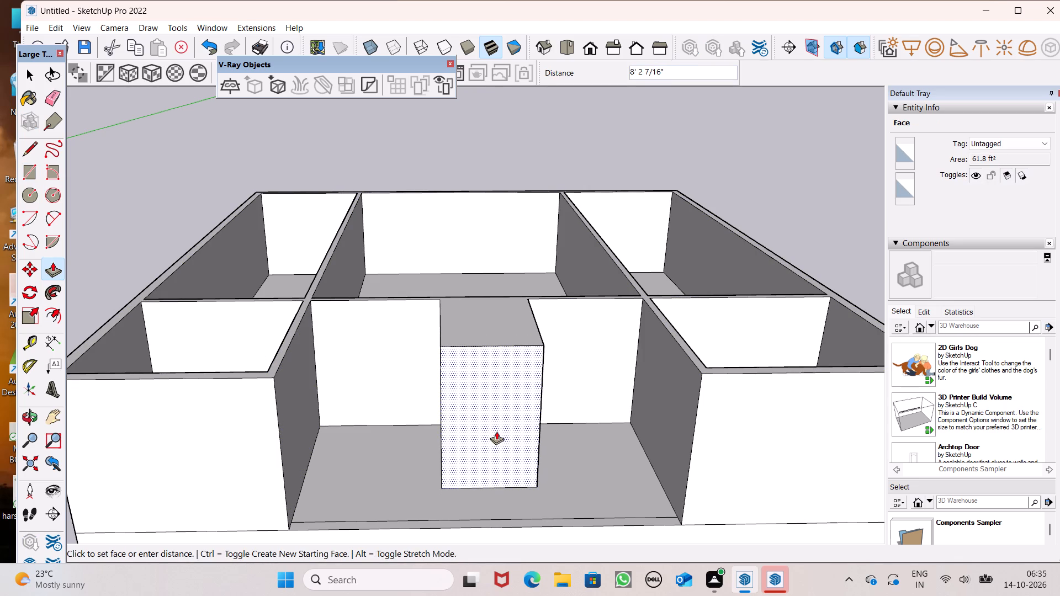
left_click_drag(496, 431, 502, 443)
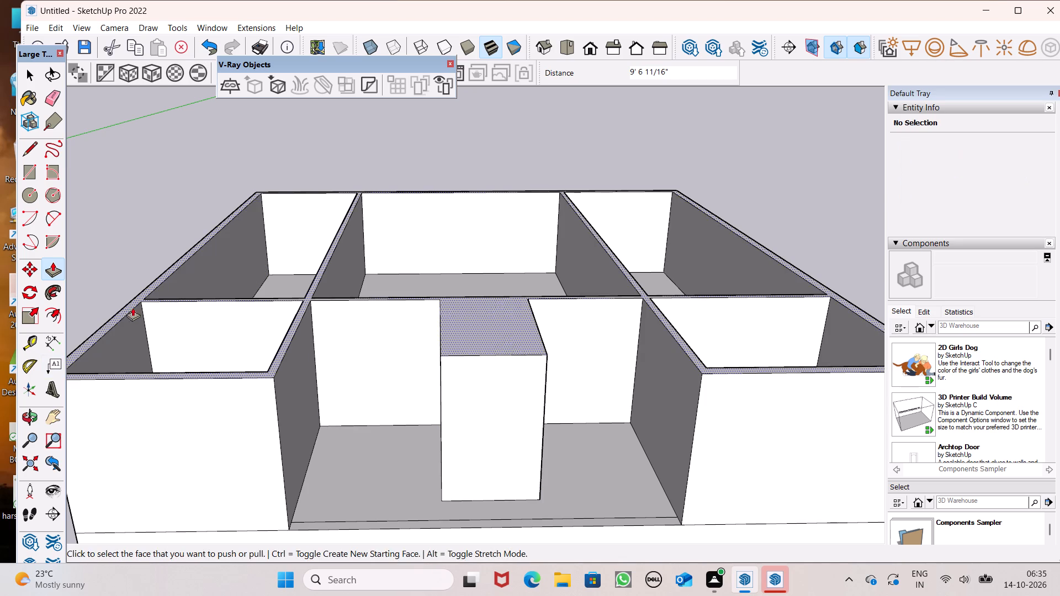
middle_click_drag(341, 468, 359, 513)
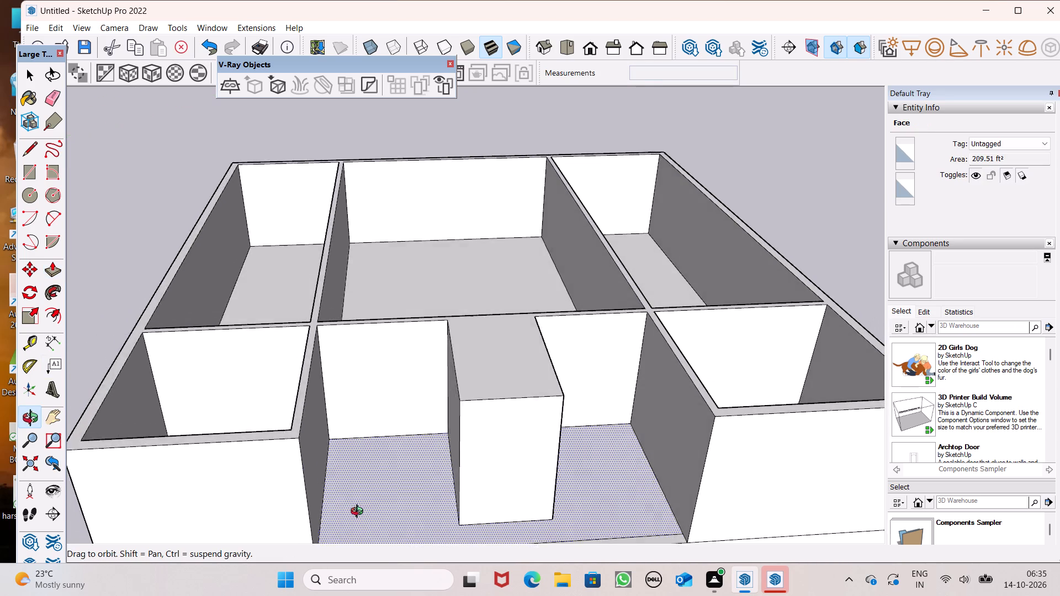
middle_click_drag(359, 513, 383, 525)
left_click_drag(494, 500, 317, 502)
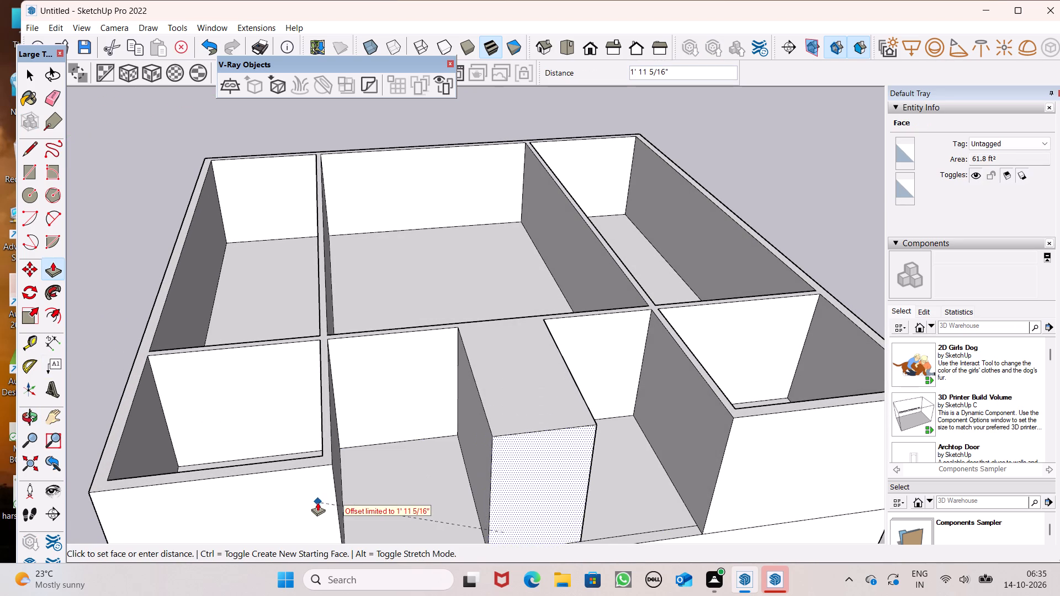
left_click_drag(317, 502, 317, 501)
Draw a three-sided inset outline on the block's top, about 5' 2 7/16" wide and 11' 3" long, open at the main room's wall edge.
scroll(438, 387, "down", 6)
scroll(538, 396, "up", 1)
middle_click_drag(540, 443, 0, 493)
scroll(435, 327, "up", 1)
middle_click_drag(434, 327, 433, 328)
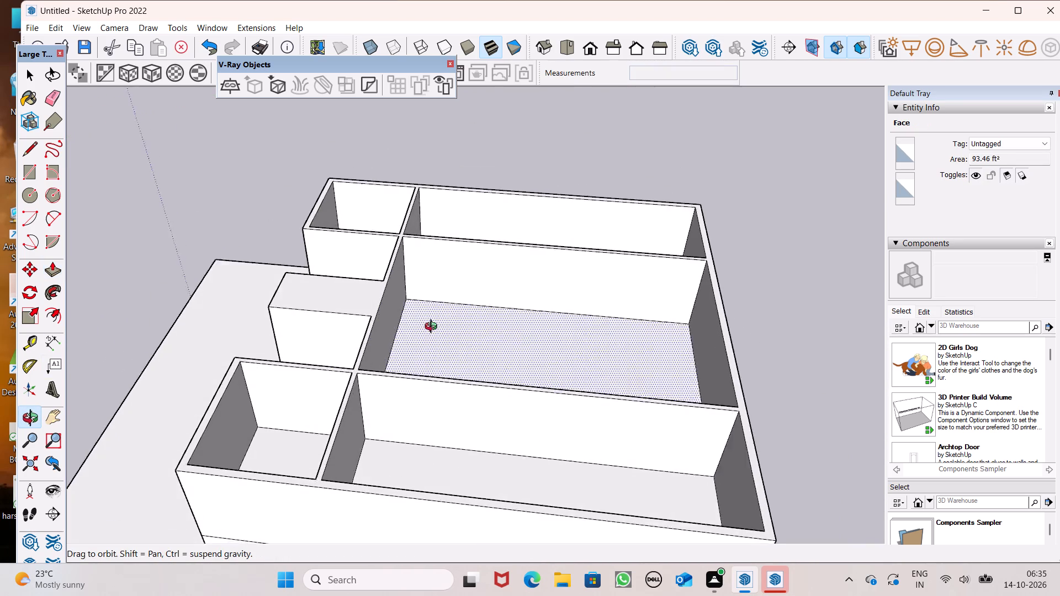
middle_click_drag(433, 328, 40, 389)
middle_click(37, 389)
scroll(401, 162, "up", 8)
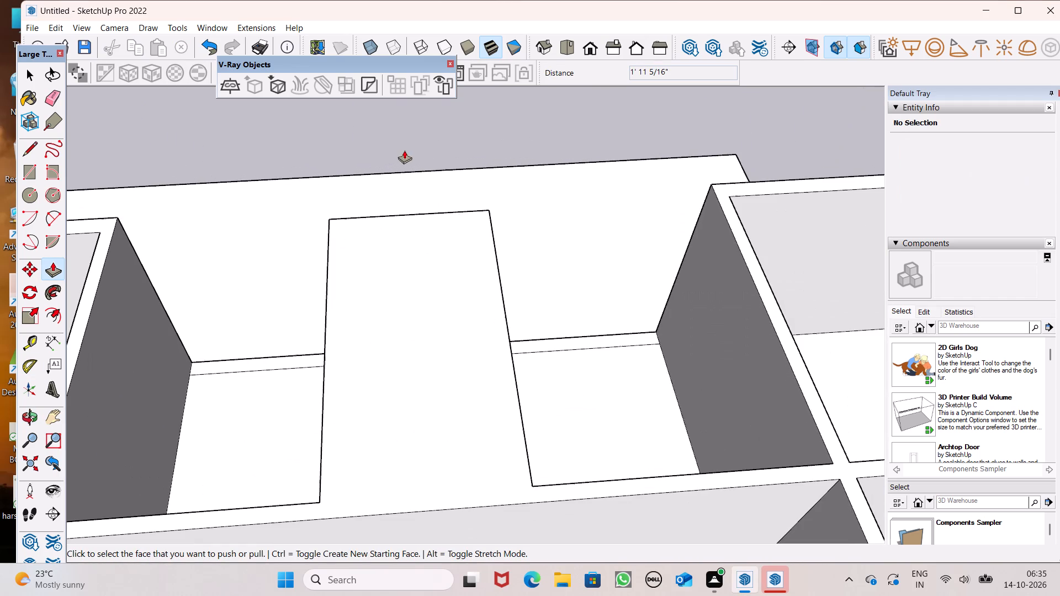
left_click(40, 149)
scroll(408, 386, "down", 5)
scroll(389, 433, "down", 3)
scroll(408, 448, "up", 3)
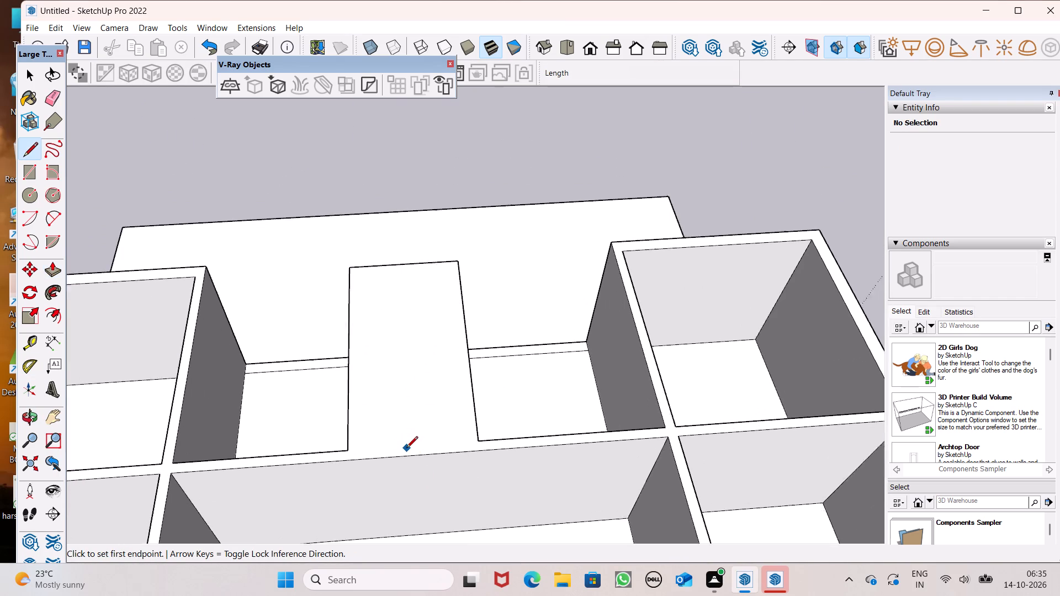
scroll(406, 449, "up", 2)
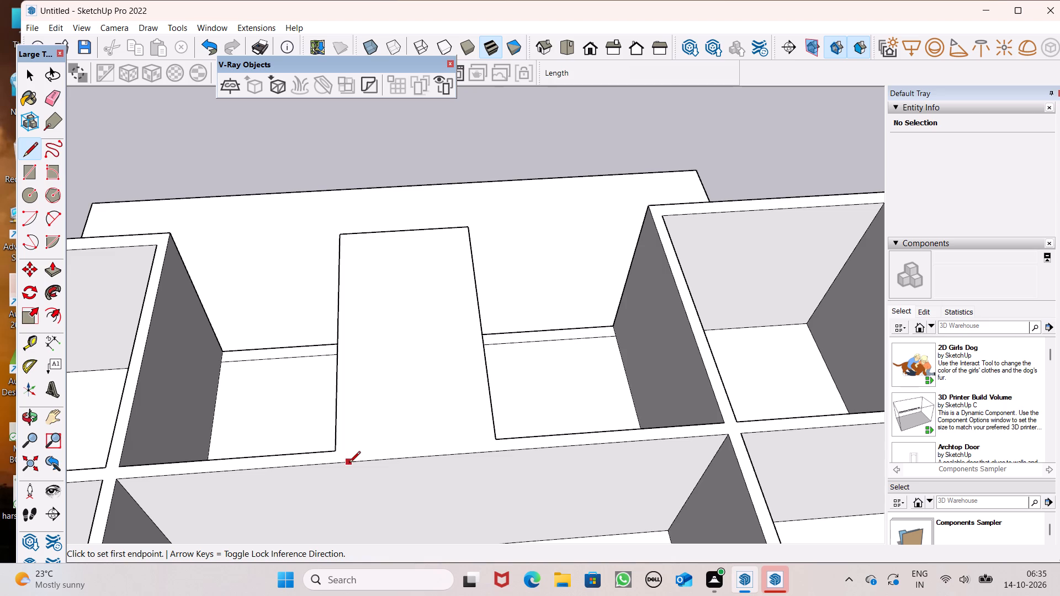
left_click(349, 464)
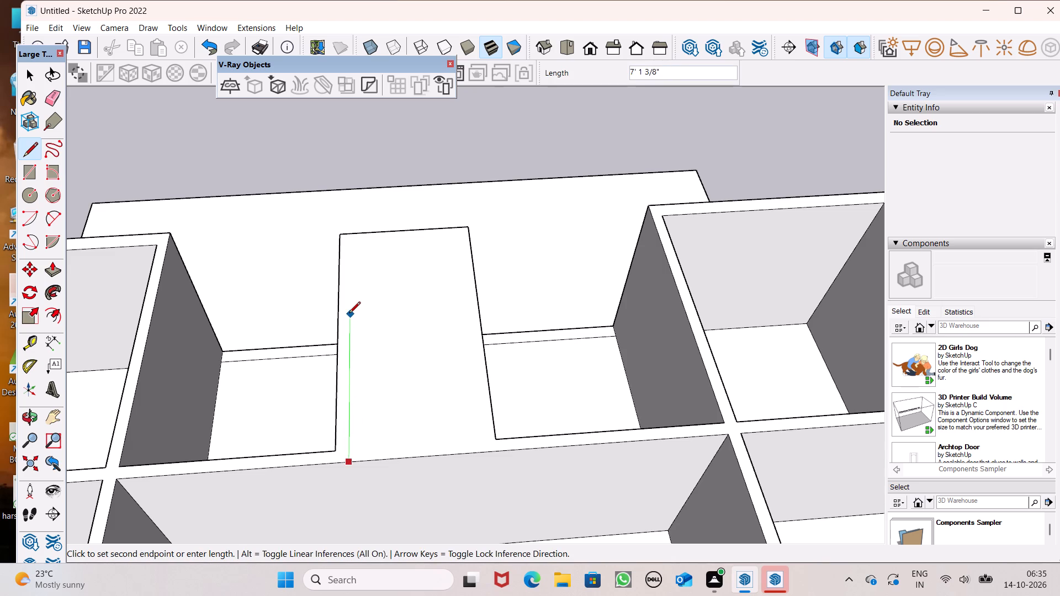
left_click(355, 243)
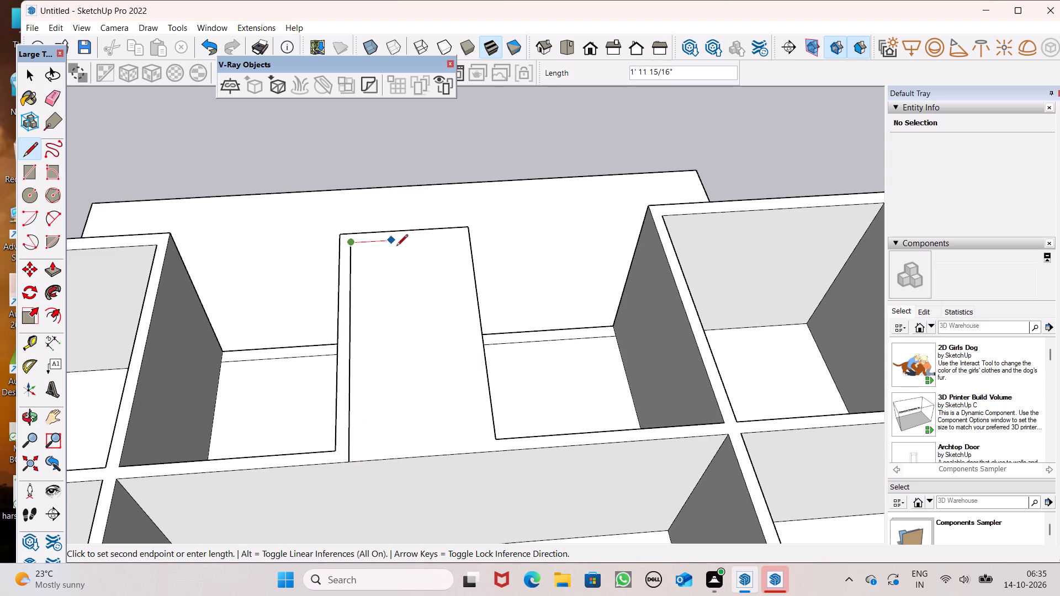
left_click(460, 247)
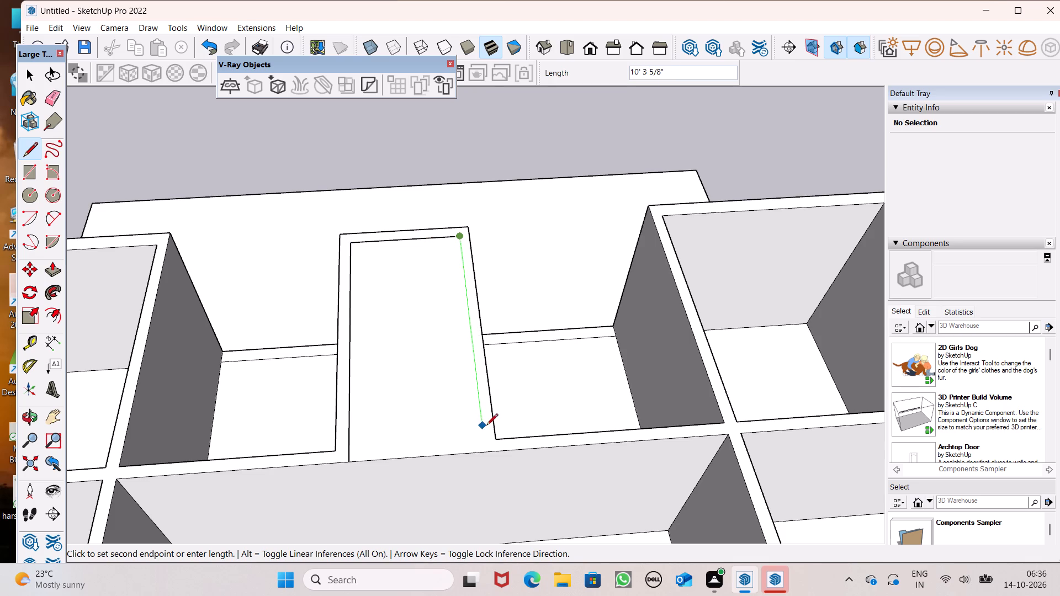
left_click(491, 451)
Draw two lines down the main room's wall face, from the inset outline's ends to the floor, 10' below.
scroll(487, 302, "down", 6)
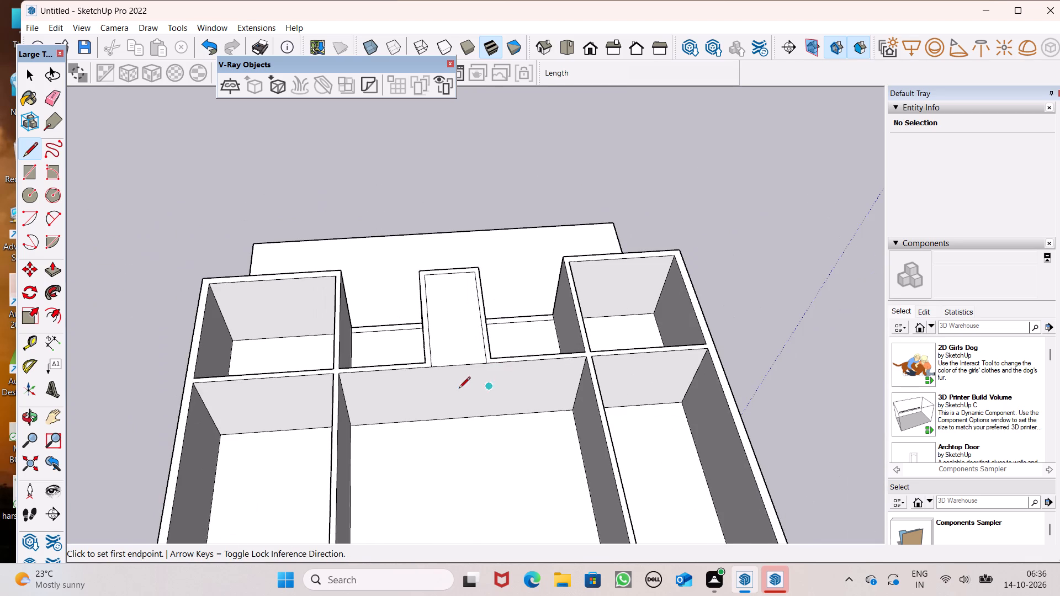
scroll(457, 387, "up", 7)
left_click(396, 345)
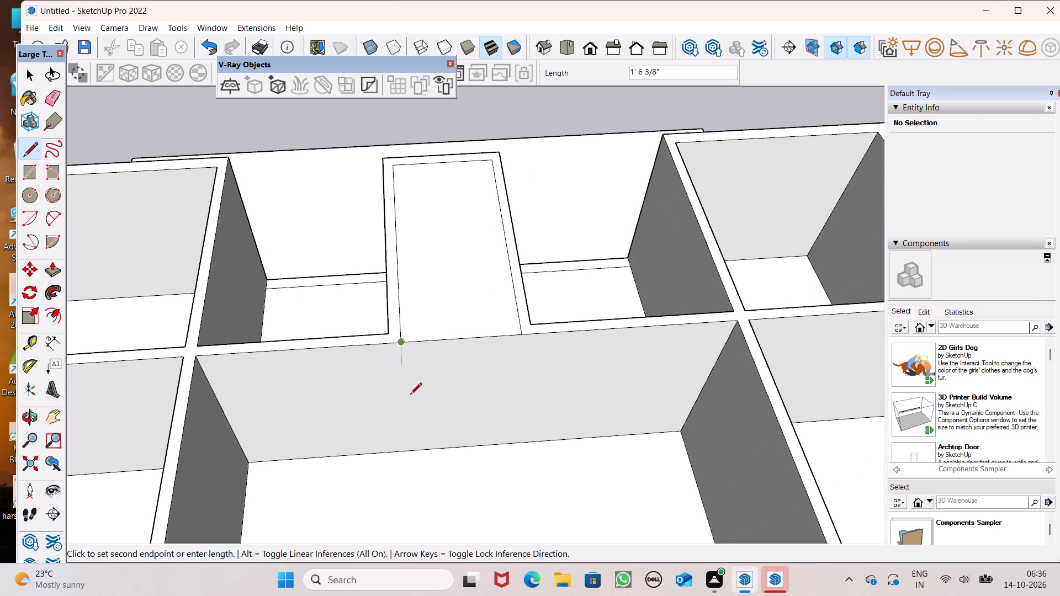
left_click(409, 449)
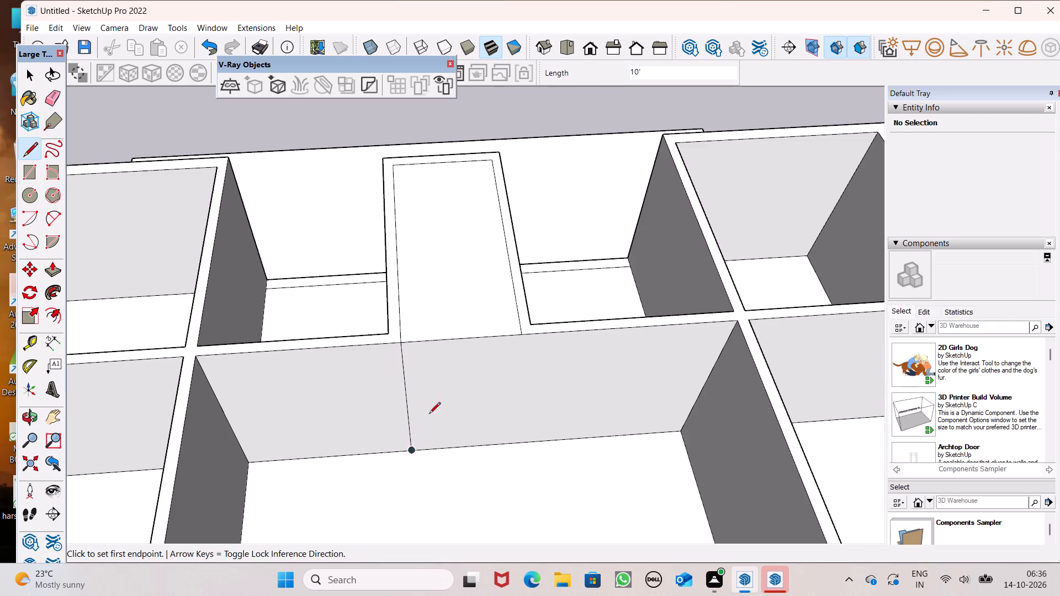
left_click(520, 333)
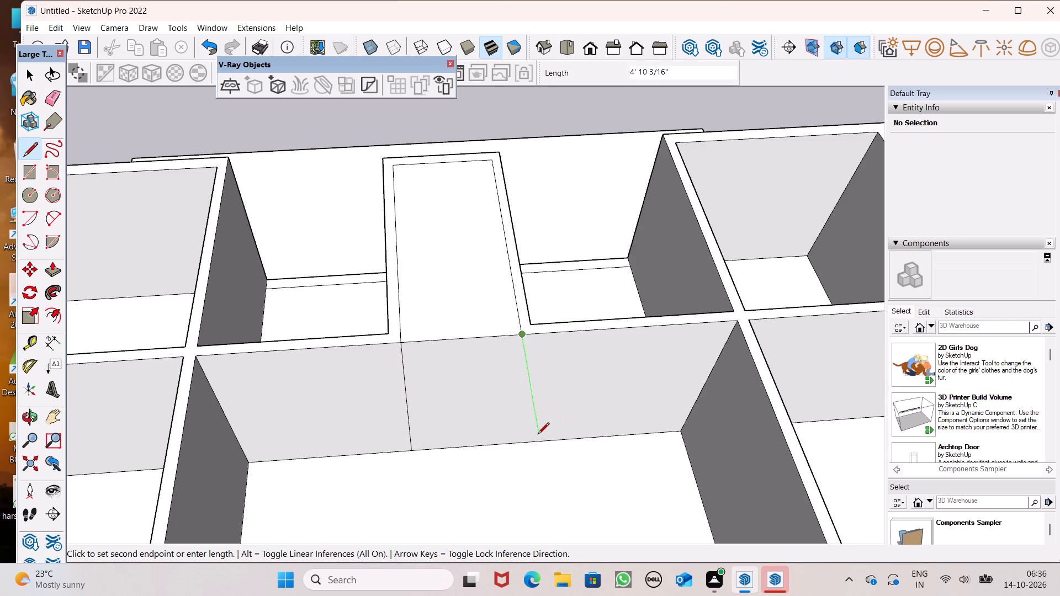
left_click(504, 456)
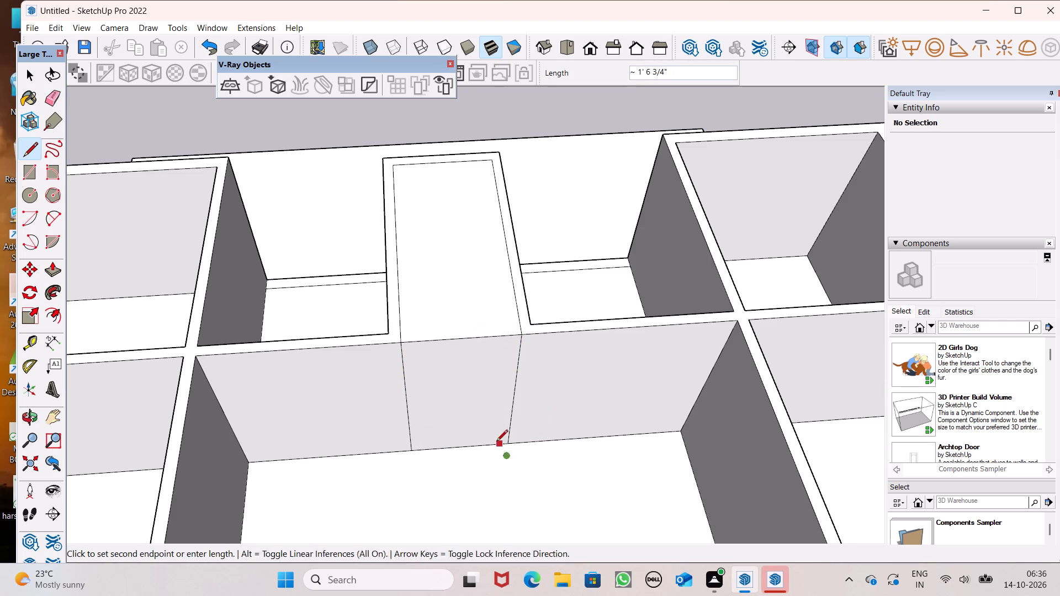
left_click_drag(495, 440, 487, 439)
key("space")
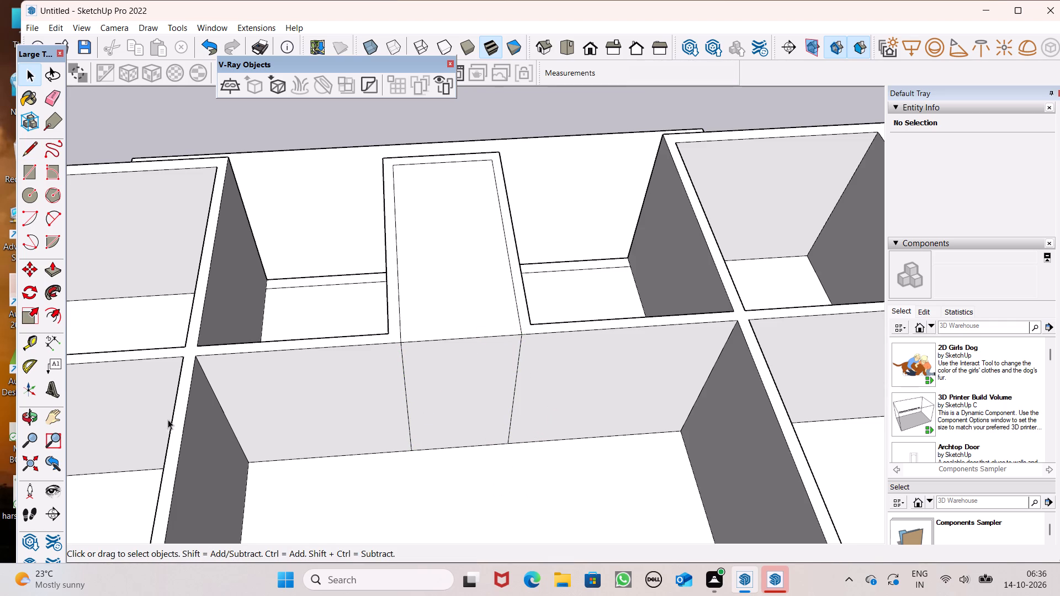
Push the outlined wall face through the block to the inset outline's far edge, hollowing it into a passage.
left_click(64, 274)
left_click_drag(443, 434, 446, 411)
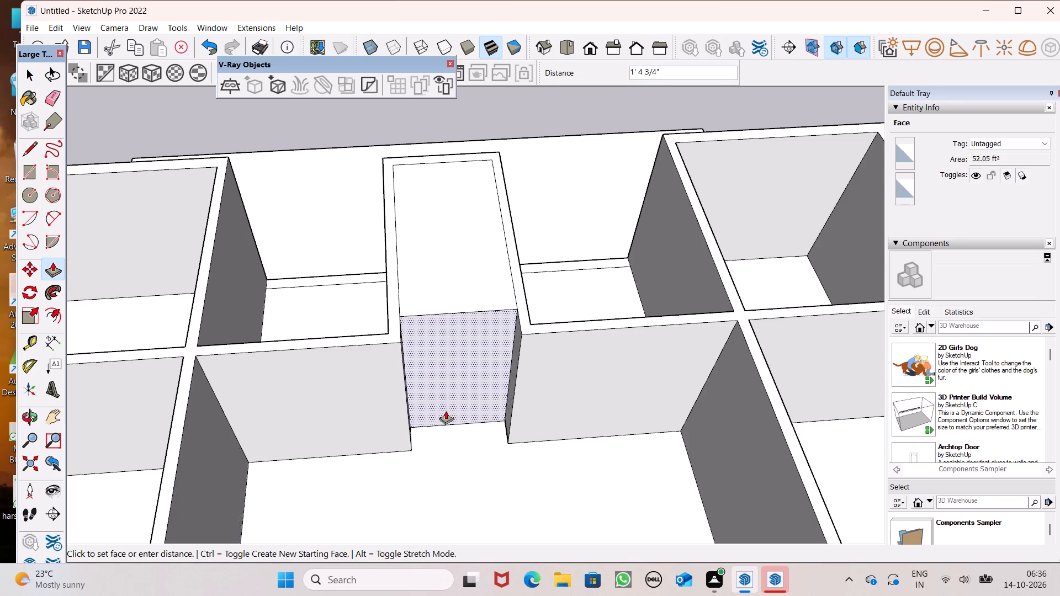
left_click_drag(446, 411, 431, 288)
left_click(431, 288)
left_click_drag(431, 287, 430, 280)
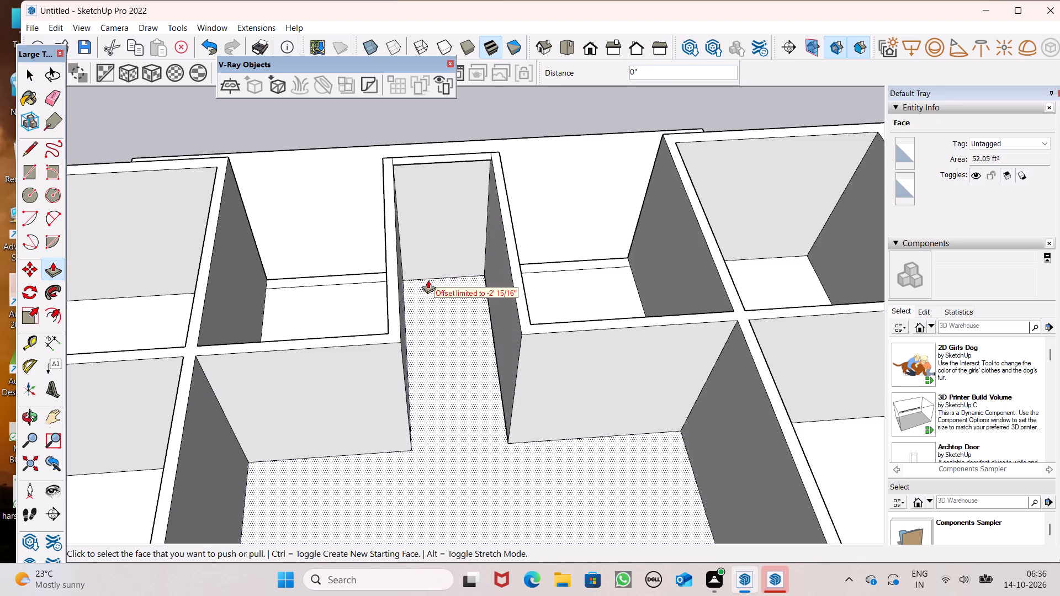
Pull the outer face of the passage's left side wall, as seen from the main room, outward about 10 9/16".
middle_click_drag(476, 371, 649, 368)
scroll(515, 376, "up", 1)
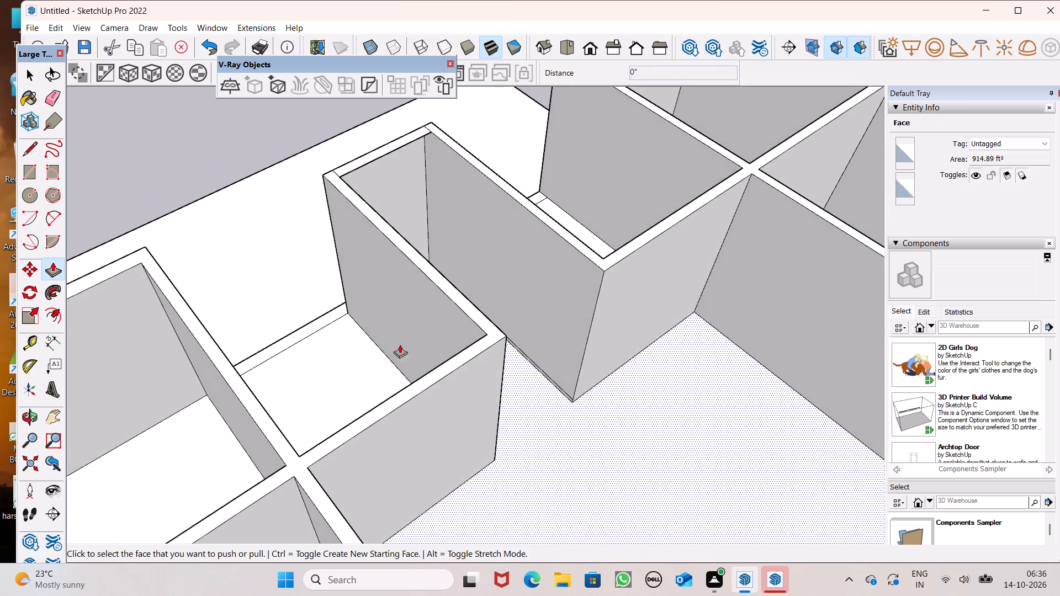
middle_click_drag(400, 344, 472, 440)
scroll(471, 440, "up", 3)
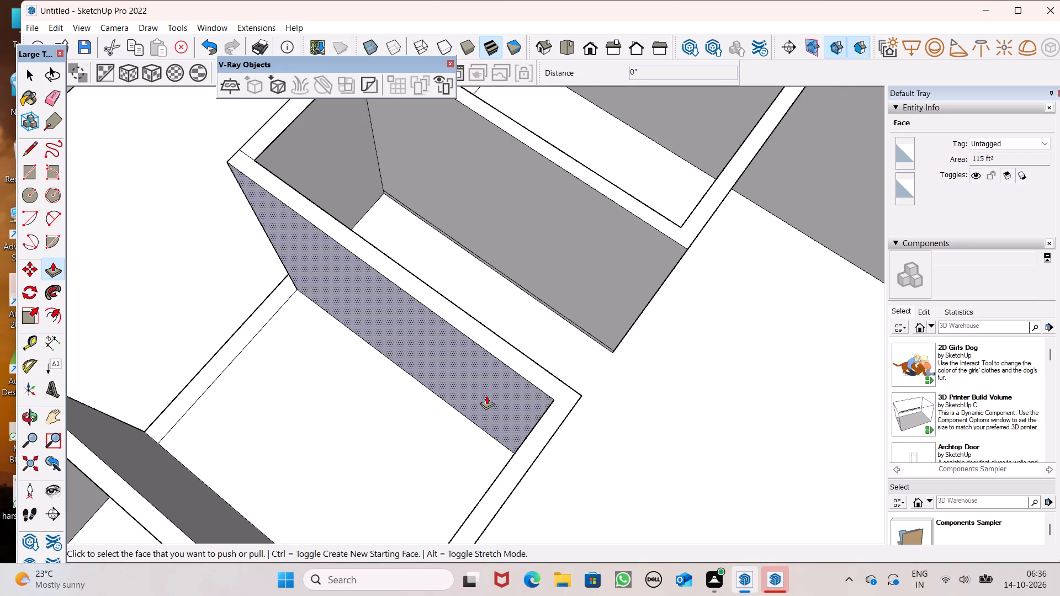
left_click_drag(490, 381, 486, 416)
Push the inner face of the passage's left side wall, as seen from the main room, outward until the wall is about as thick as its neighbours.
scroll(540, 371, "down", 6)
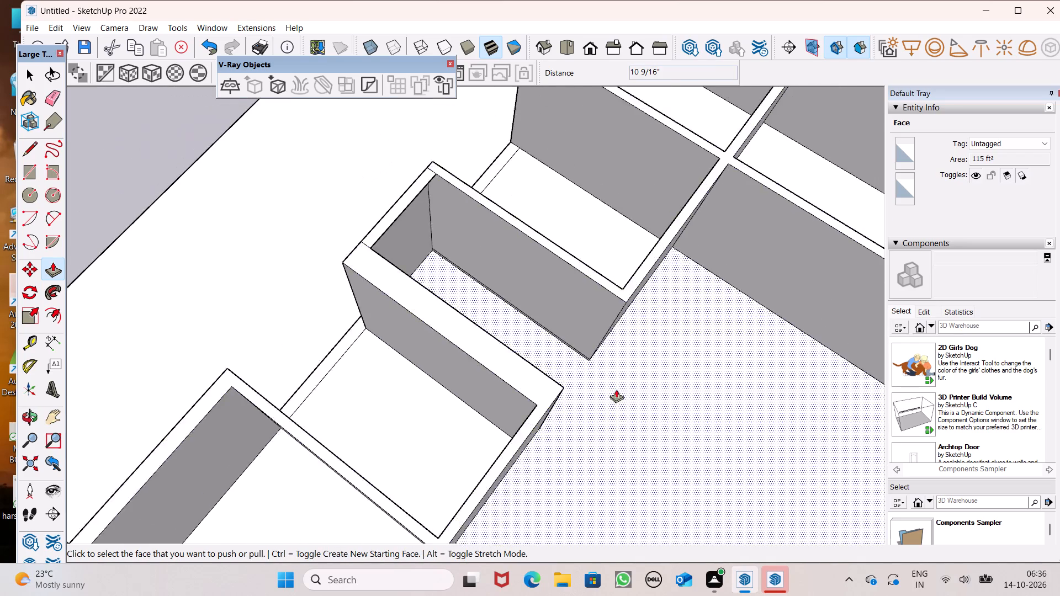
middle_click_drag(617, 390, 88, 386)
scroll(383, 282, "up", 7)
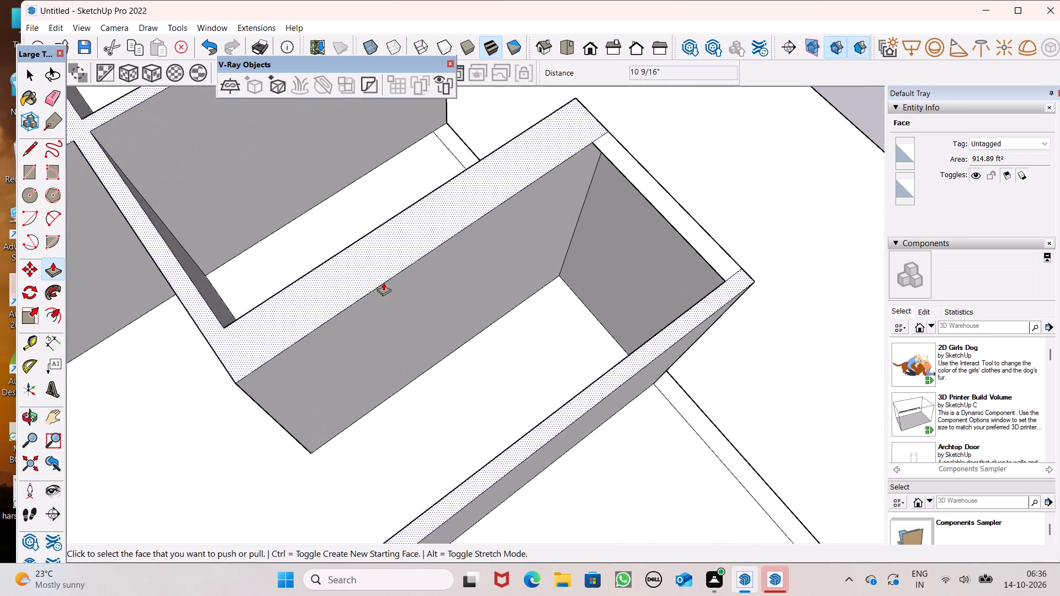
left_click_drag(406, 308, 389, 279)
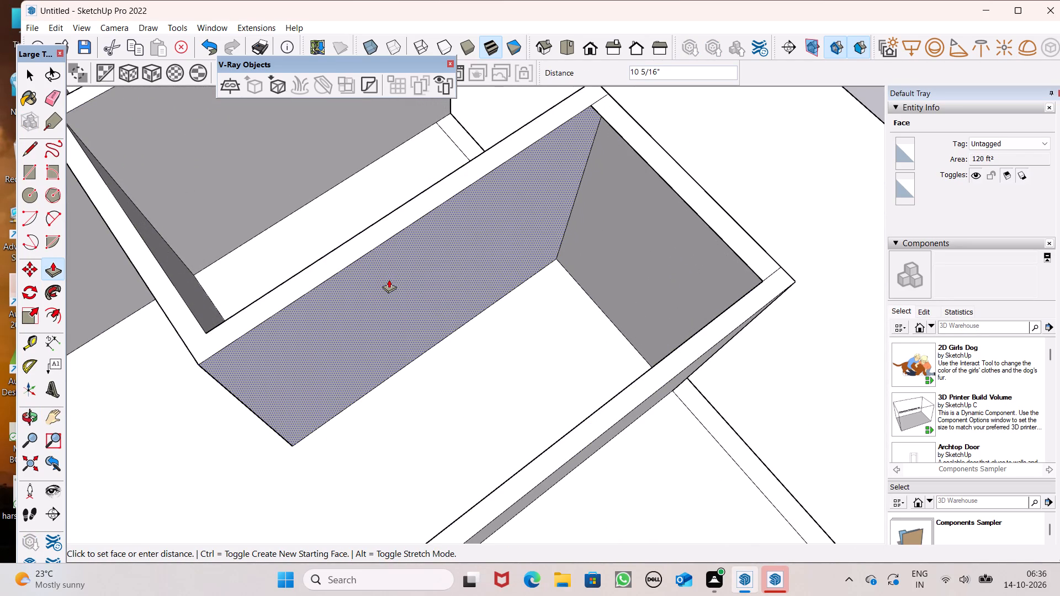
left_click_drag(389, 279, 391, 273)
left_click(671, 252)
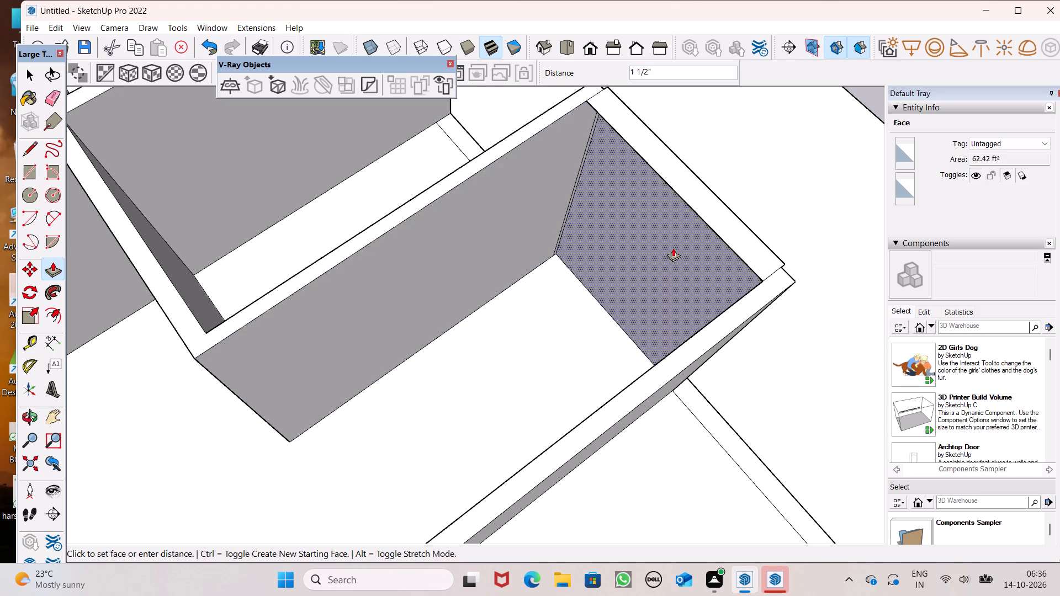
key("ctrl+z")
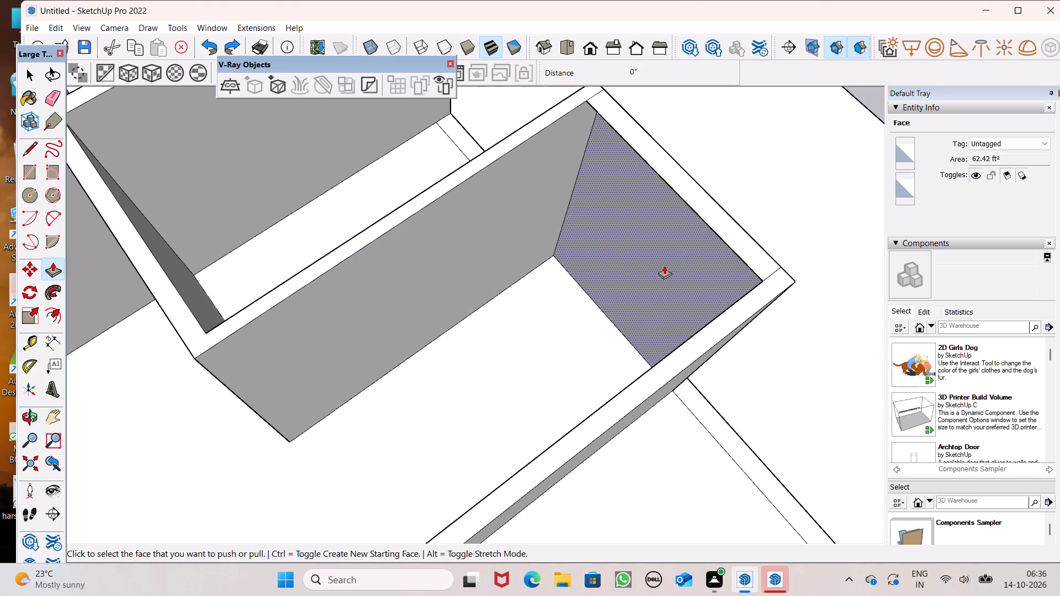
Pull the outer face of the passage's right side wall, as seen from the main room, outward about 8 5/16".
middle_click_drag(664, 267, 711, 135)
scroll(664, 267, "up", 1)
scroll(659, 207, "down", 5)
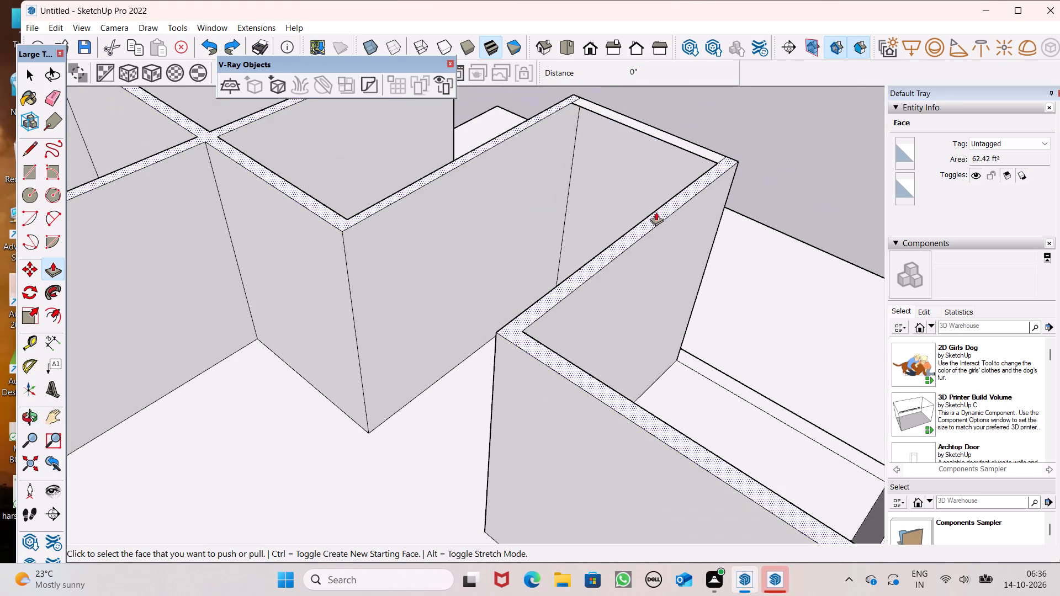
middle_click_drag(587, 272, 437, 387)
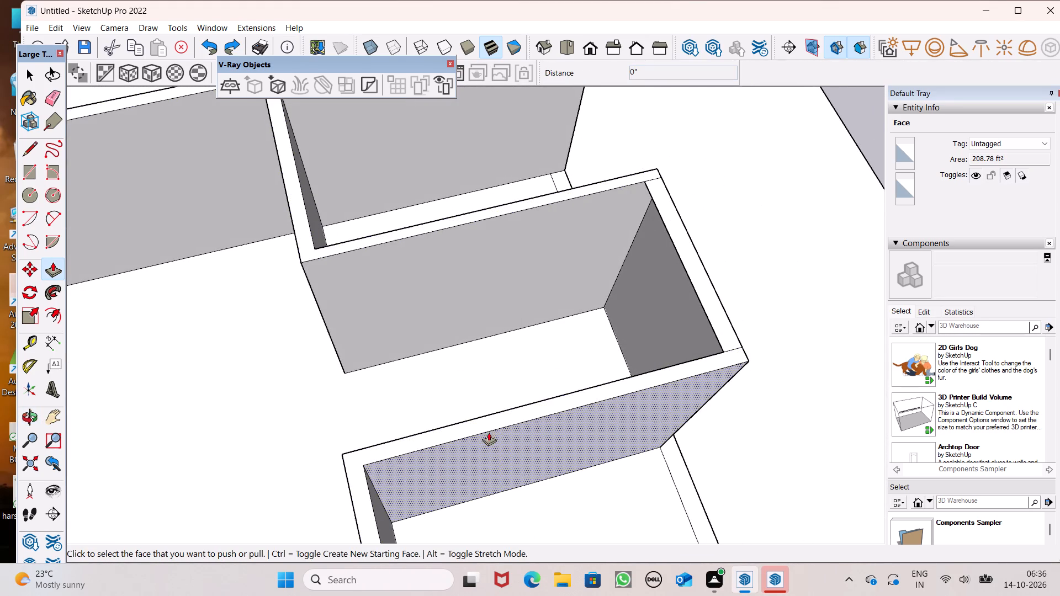
left_click_drag(499, 451, 505, 472)
Push the inner face of the passage's right side wall, above its narrow base strip, outward about 7 9/16" to widen the passage.
middle_click_drag(439, 402, 640, 365)
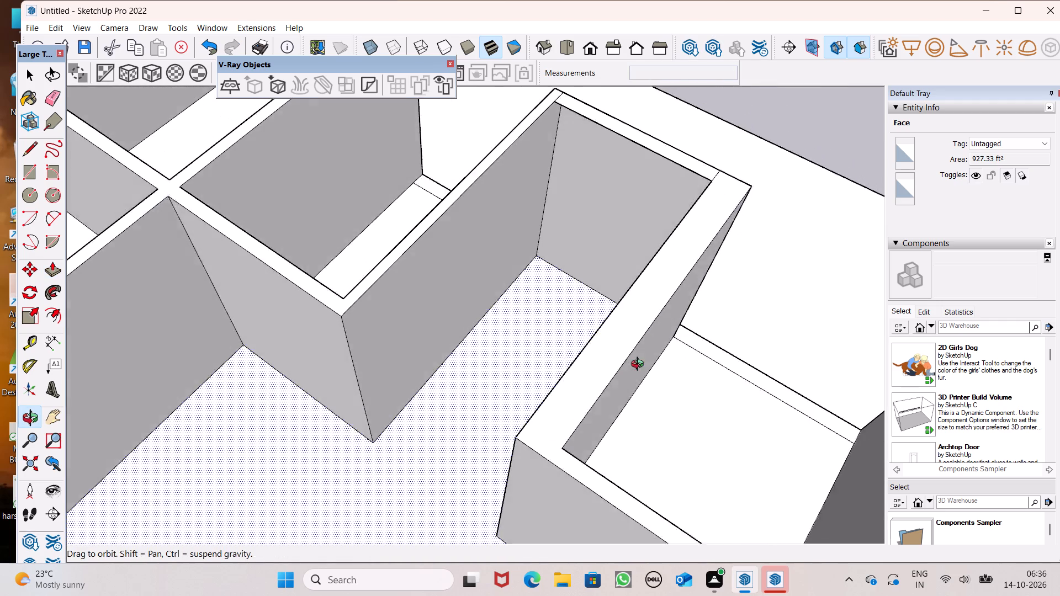
middle_click_drag(640, 365, 644, 356)
middle_click_drag(444, 347, 749, 355)
scroll(749, 358, "up", 1)
scroll(665, 197, "up", 1)
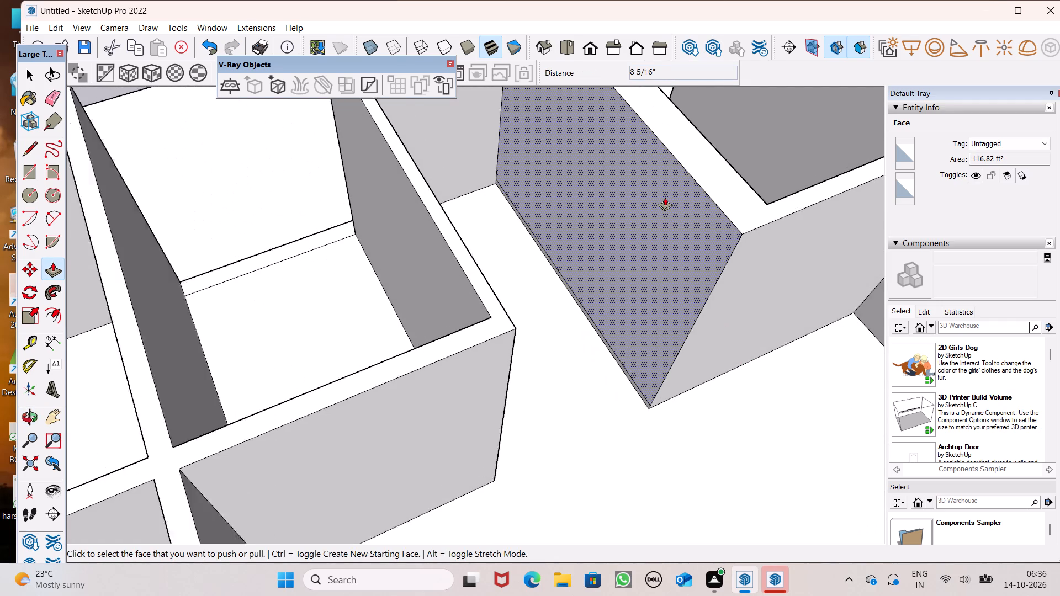
scroll(665, 197, "up", 5)
scroll(611, 328, "down", 8)
middle_click_drag(574, 365, 669, 398)
scroll(555, 155, "up", 5)
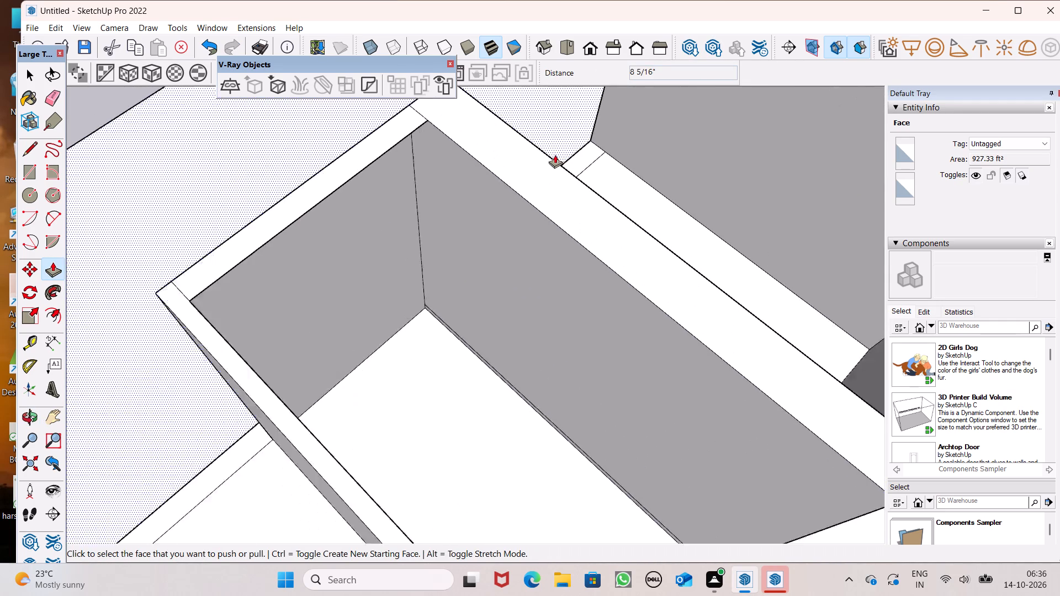
scroll(555, 155, "up", 3)
scroll(557, 240, "down", 6)
scroll(443, 310, "down", 7)
middle_click_drag(412, 397, 521, 439)
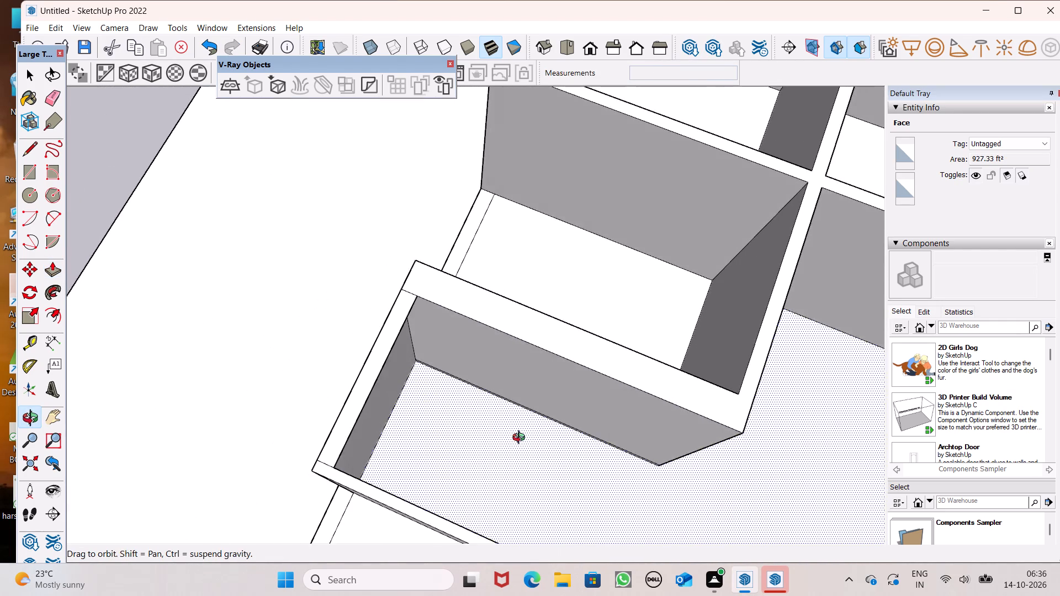
middle_click_drag(521, 439, 524, 434)
scroll(524, 436, "up", 1)
left_click_drag(550, 376, 553, 354)
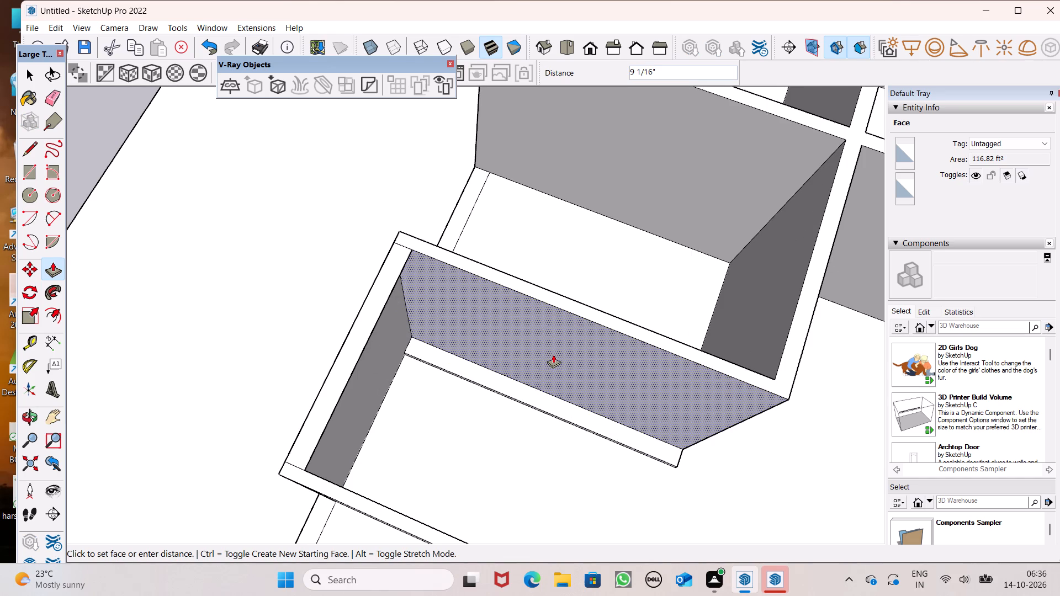
left_click_drag(553, 354, 555, 359)
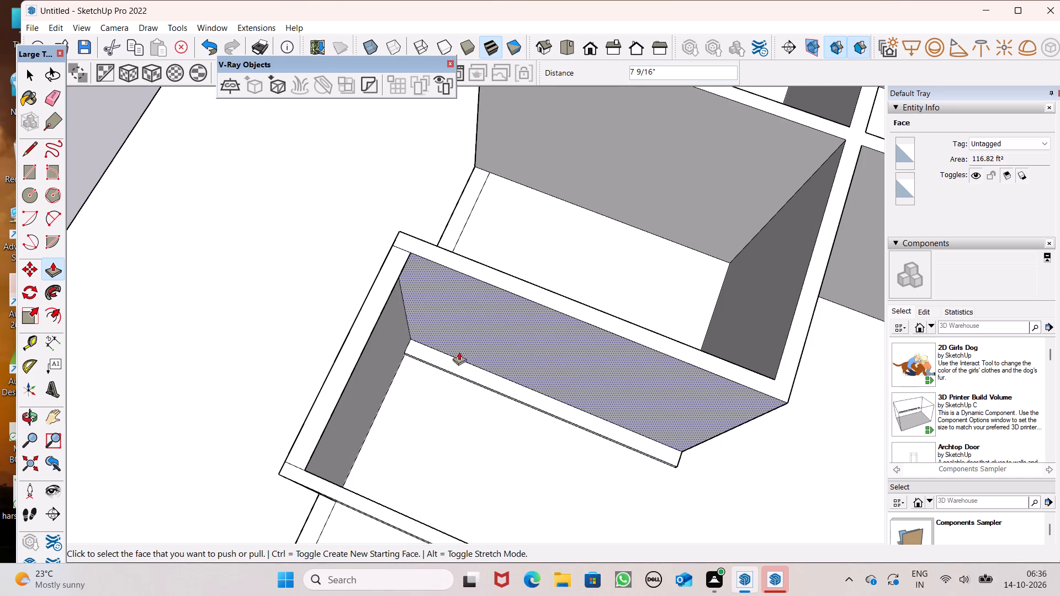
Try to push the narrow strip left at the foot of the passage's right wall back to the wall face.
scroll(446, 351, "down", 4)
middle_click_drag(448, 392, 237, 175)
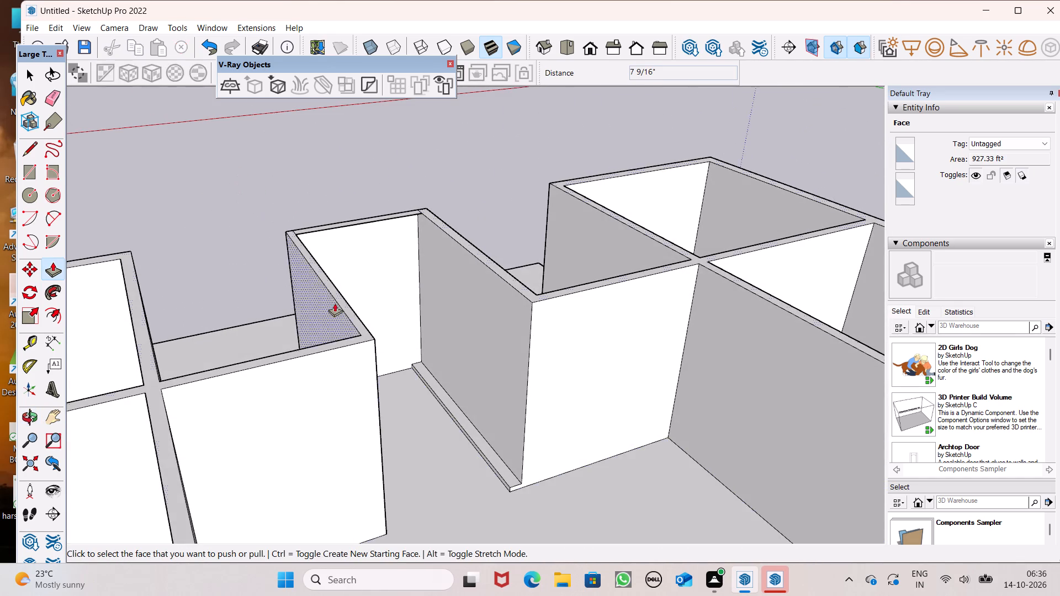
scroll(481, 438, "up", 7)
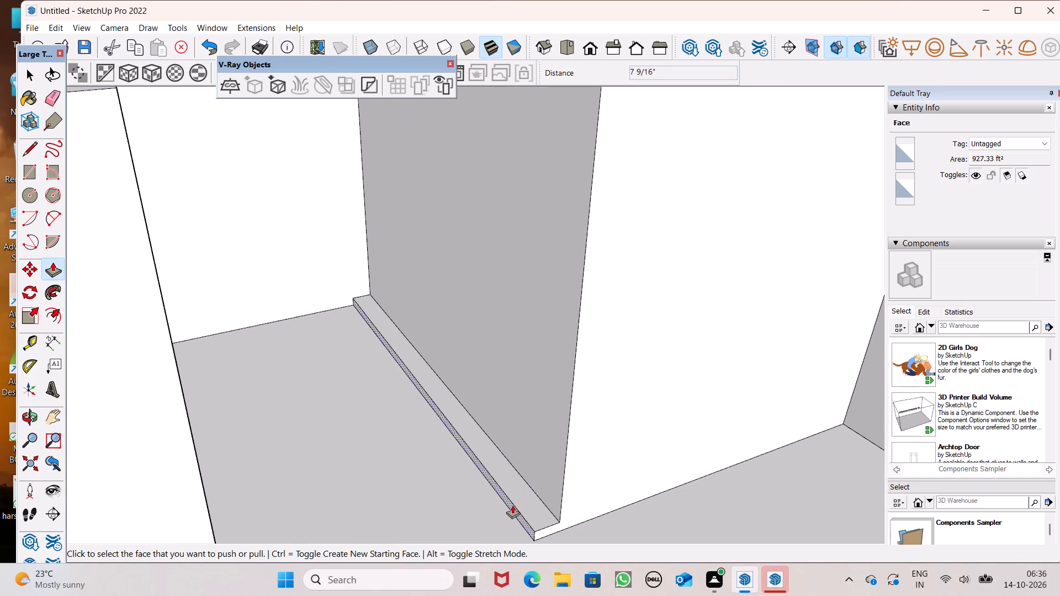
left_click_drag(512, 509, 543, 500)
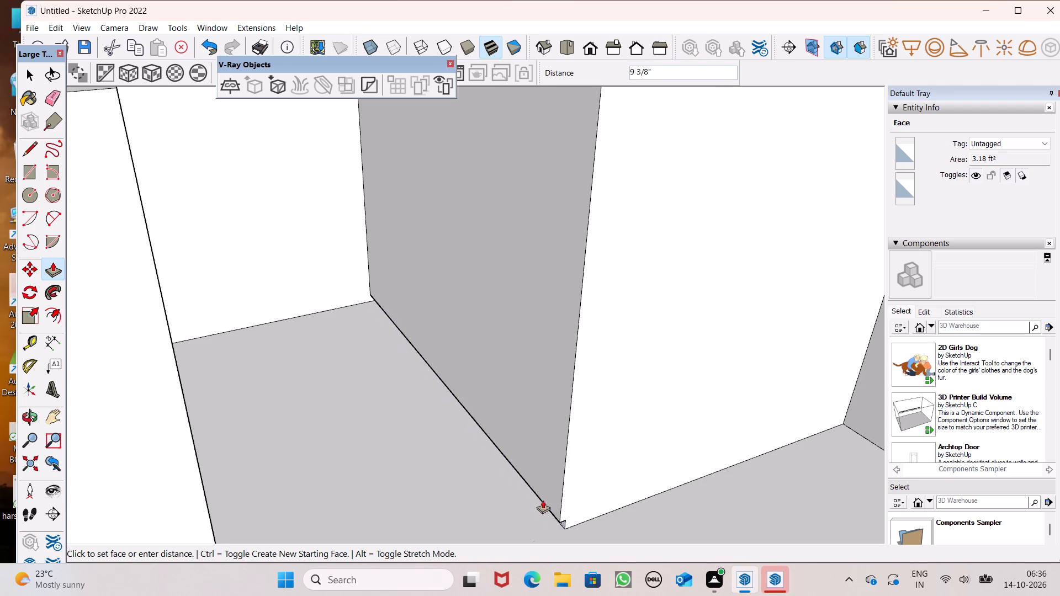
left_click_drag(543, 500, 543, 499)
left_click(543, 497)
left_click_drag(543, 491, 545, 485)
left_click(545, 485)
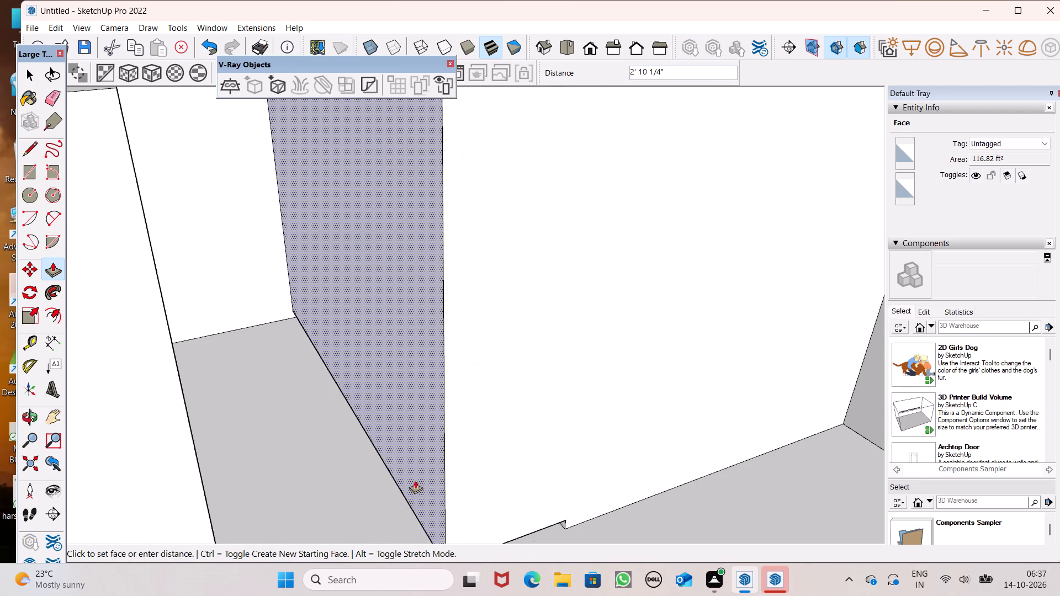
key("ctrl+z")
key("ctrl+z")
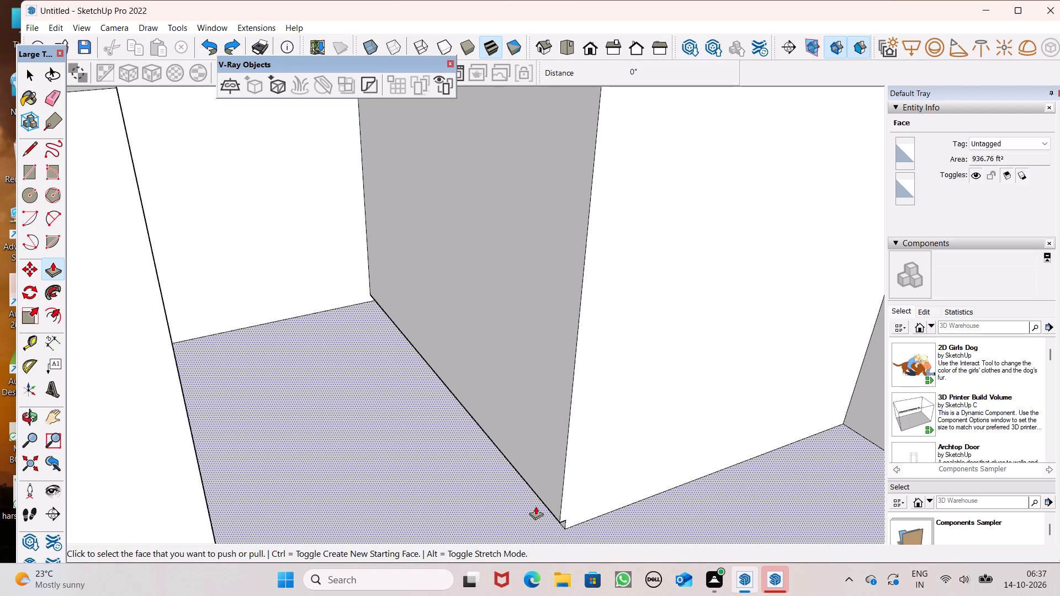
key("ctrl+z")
Push the leftover strip at the foot of the passage's right wall back 7 9/16", flush with the wall face.
left_click_drag(520, 520, 531, 512)
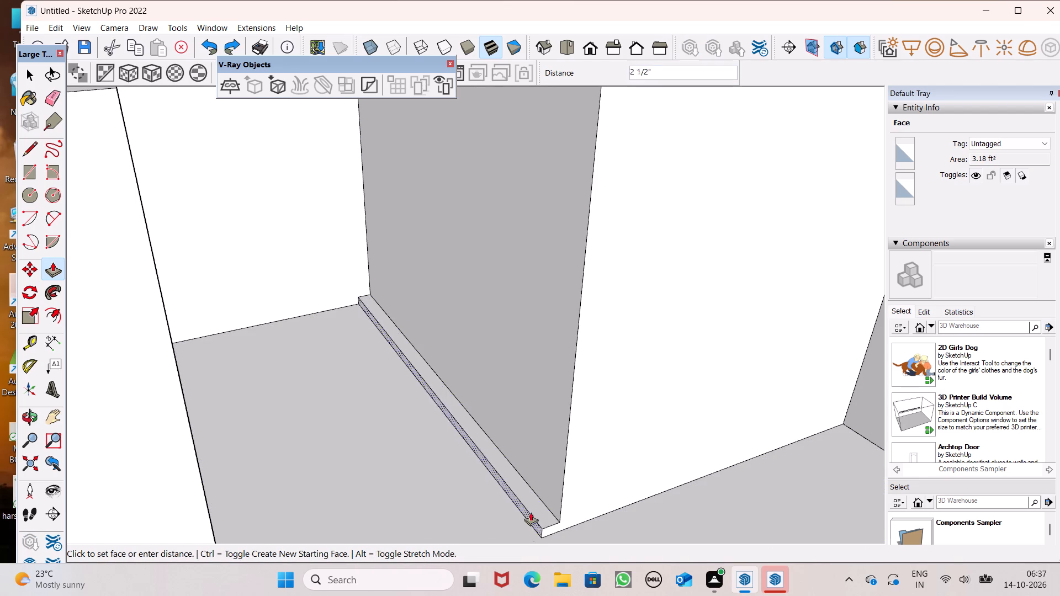
left_click_drag(531, 512, 544, 487)
Erase the dividing line between the base strip and the passage's right wall face.
scroll(462, 474, "down", 4)
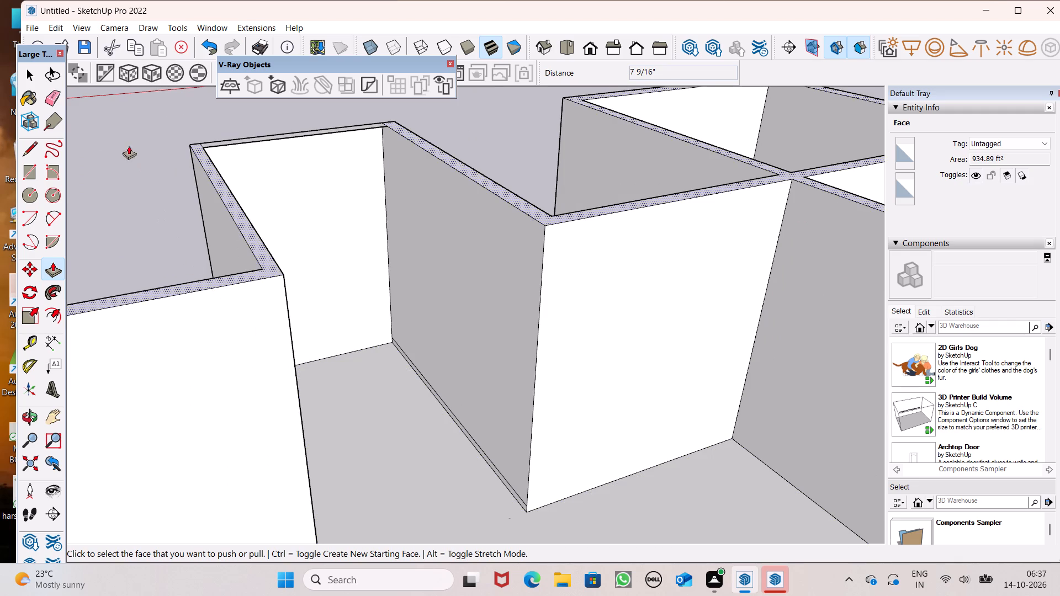
left_click(50, 104)
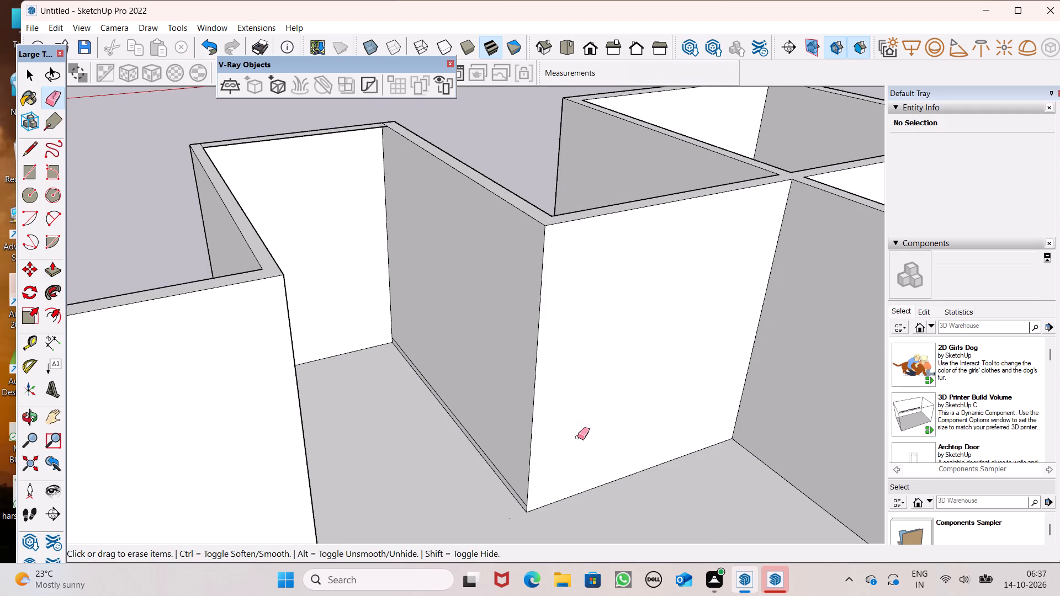
scroll(418, 453, "up", 6)
scroll(493, 443, "up", 2)
left_click(548, 445)
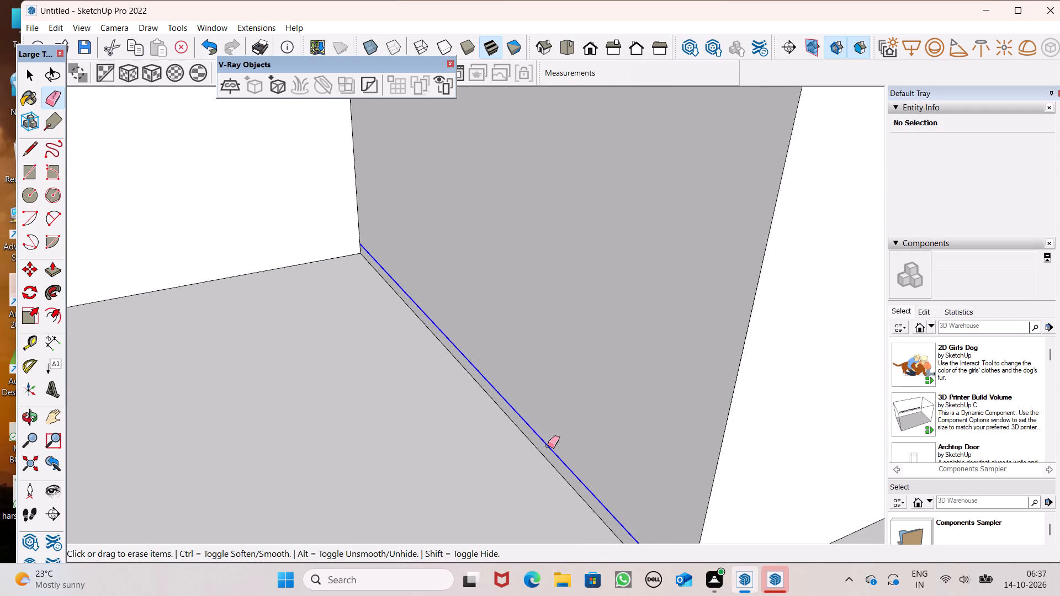
key("space")
Examine the widened passage and its glazed front from the façade side and from above.
scroll(393, 382, "down", 14)
scroll(307, 441, "up", 1)
middle_click_drag(307, 441, 514, 445)
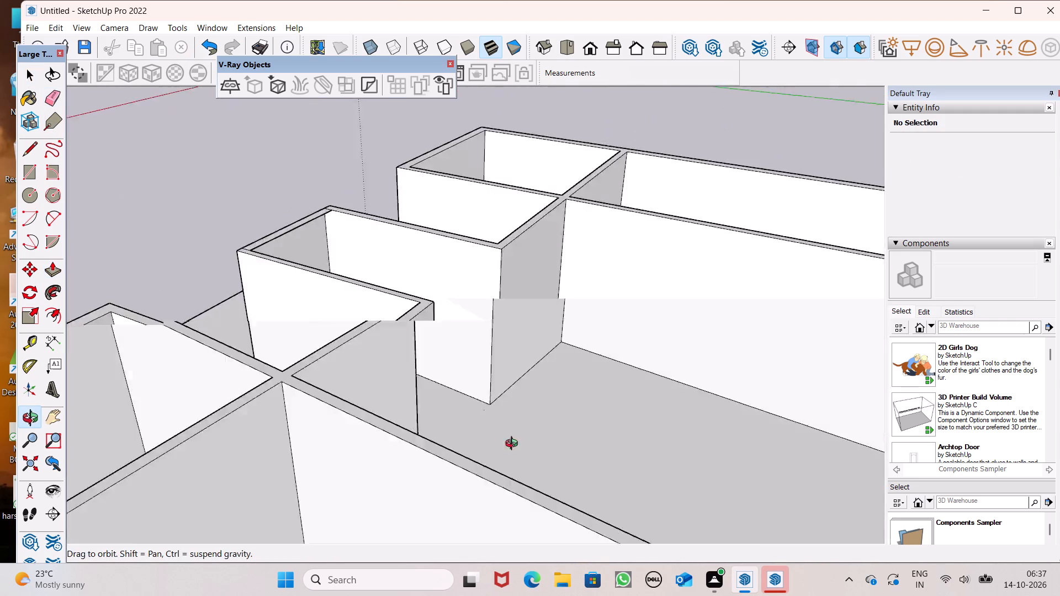
middle_click_drag(514, 445, 736, 428)
scroll(361, 402, "up", 1)
middle_click_drag(361, 402, 614, 416)
middle_click(614, 416)
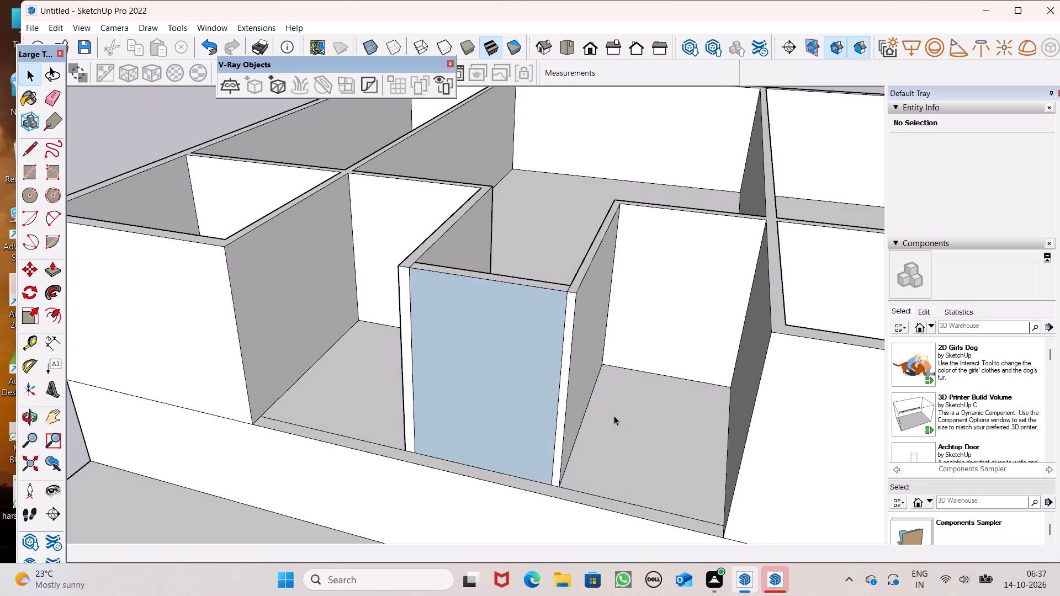
middle_click_drag(556, 374, 550, 487)
middle_click_drag(496, 507, 433, 521)
middle_click_drag(213, 572, 155, 569)
scroll(457, 330, "down", 3)
middle_click_drag(486, 341, 61, 392)
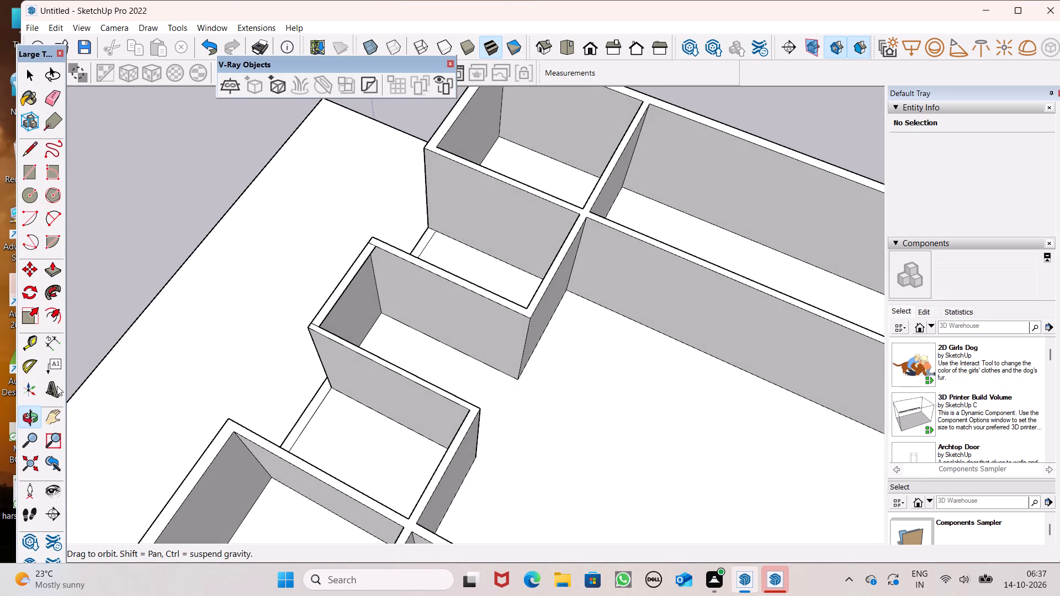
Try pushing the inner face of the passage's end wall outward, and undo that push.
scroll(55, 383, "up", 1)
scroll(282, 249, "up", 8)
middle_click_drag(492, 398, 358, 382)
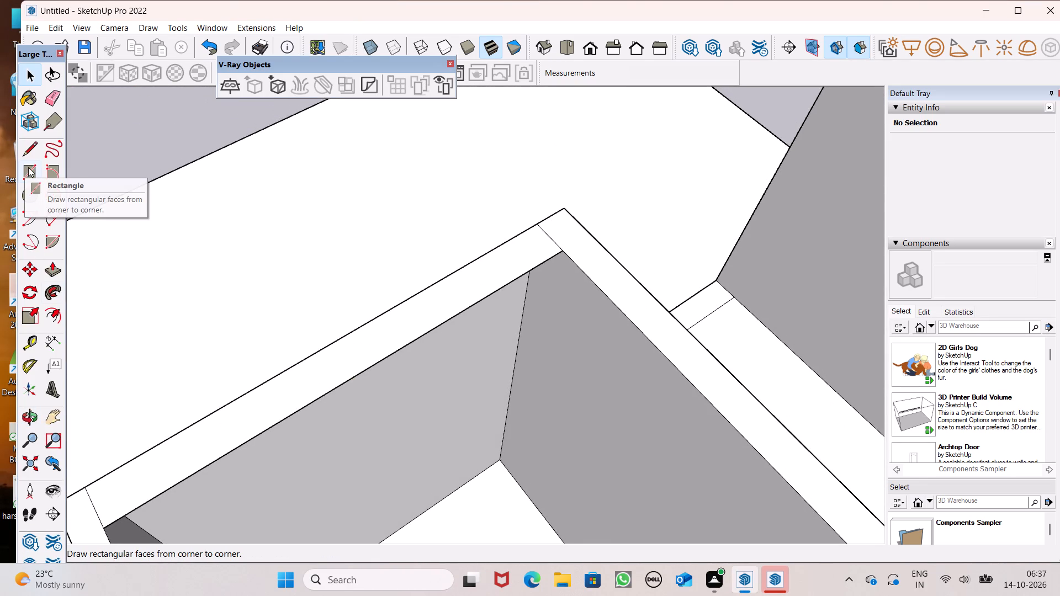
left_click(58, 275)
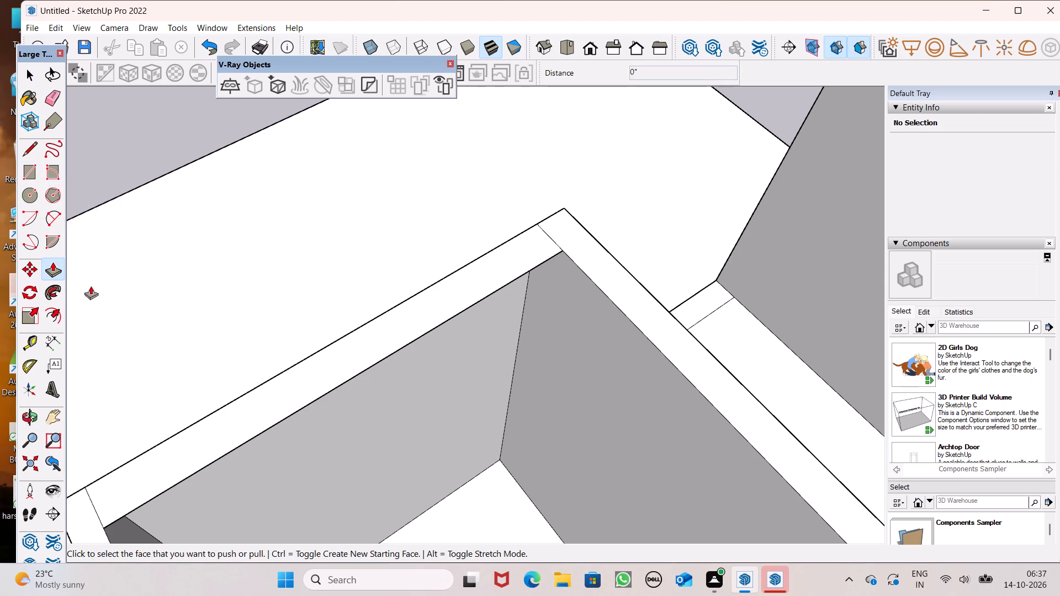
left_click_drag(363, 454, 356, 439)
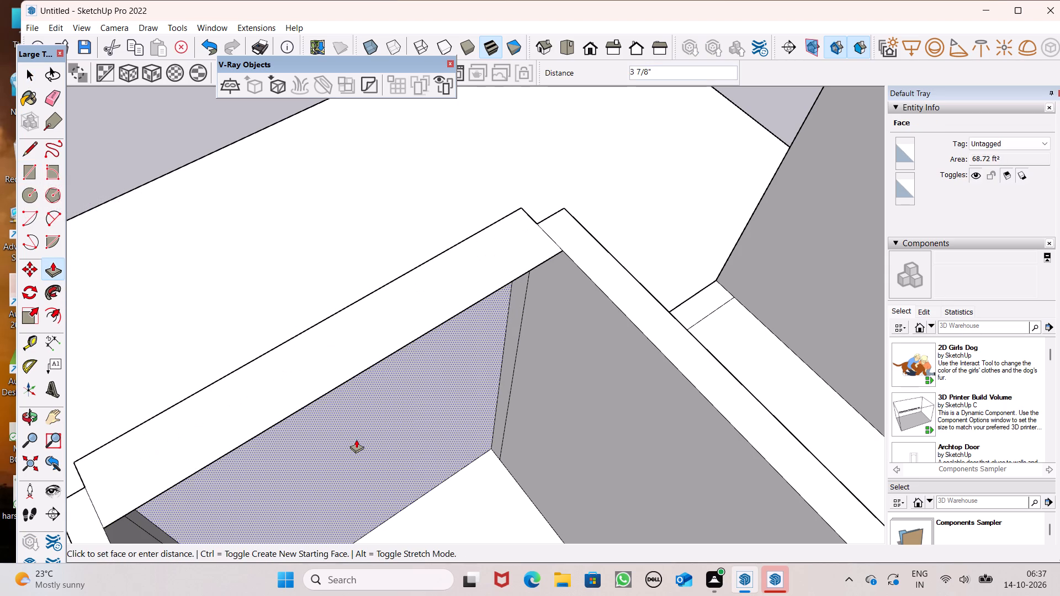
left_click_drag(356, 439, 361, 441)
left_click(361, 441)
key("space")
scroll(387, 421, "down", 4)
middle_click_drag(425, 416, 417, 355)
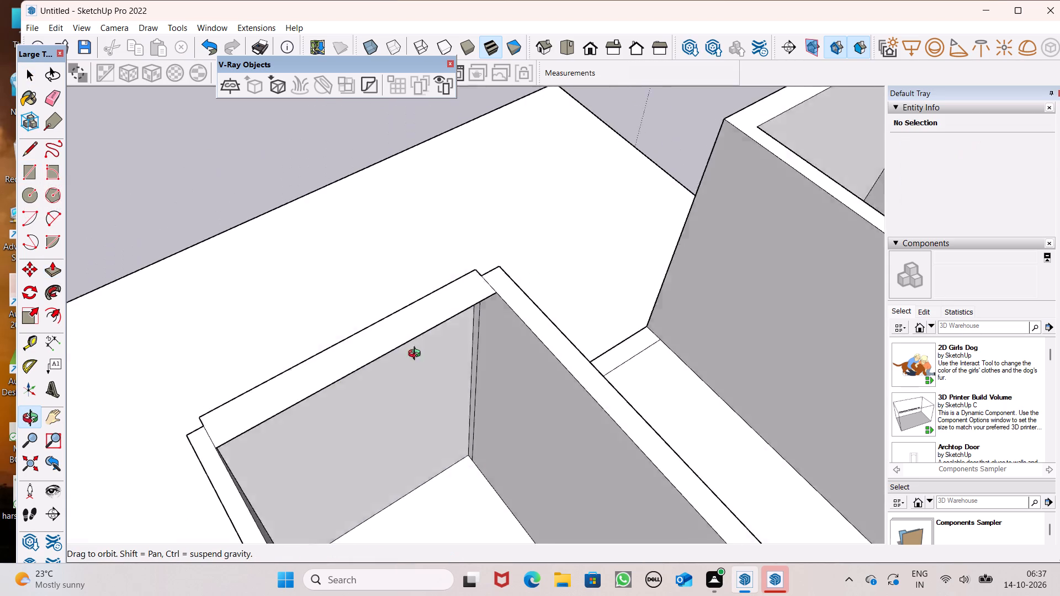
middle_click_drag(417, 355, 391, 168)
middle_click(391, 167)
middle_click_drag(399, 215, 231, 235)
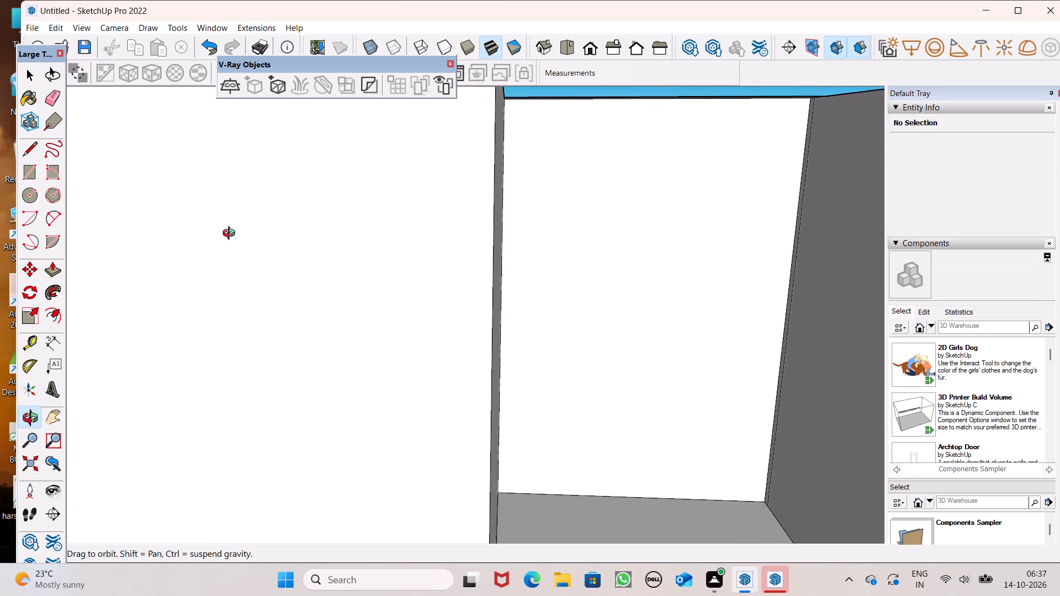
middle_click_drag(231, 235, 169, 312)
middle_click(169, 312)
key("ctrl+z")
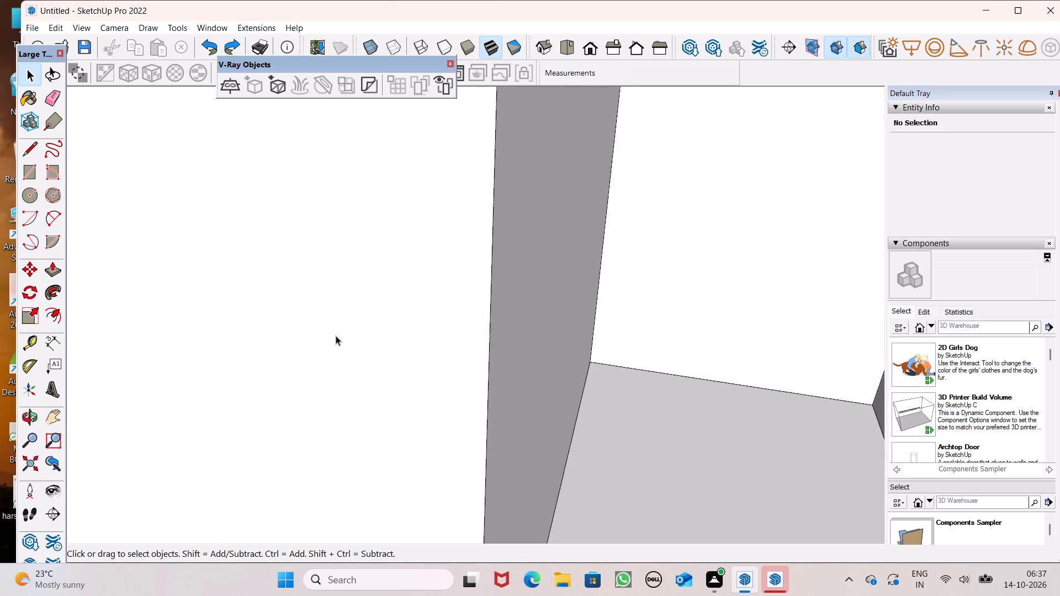
Examine the whole storey, including the passage, the room walls and the glazed front, from several sides.
scroll(342, 338, "down", 6)
scroll(378, 393, "down", 7)
scroll(549, 113, "up", 8)
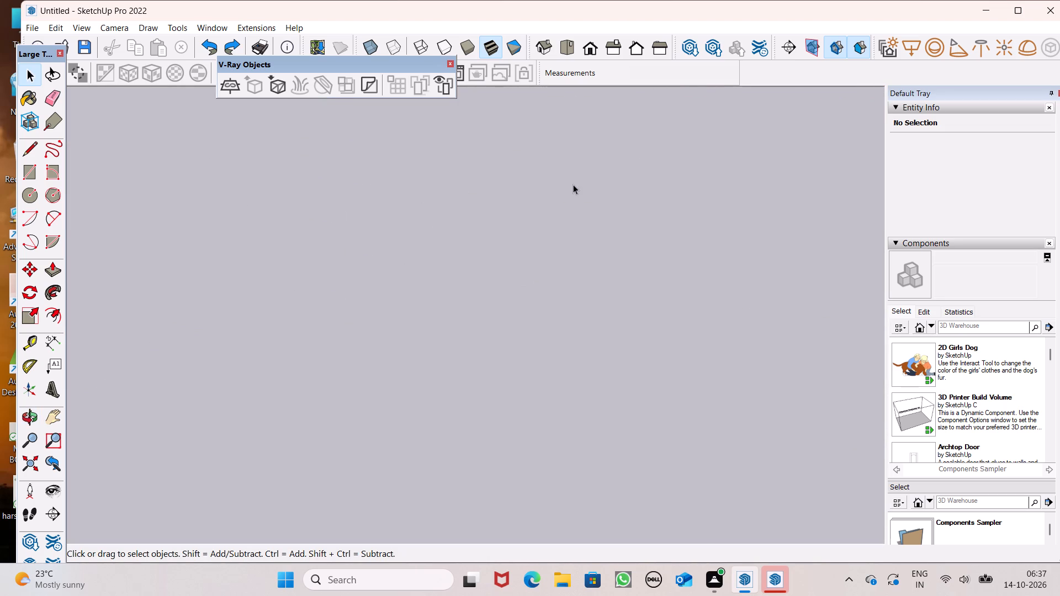
scroll(573, 211, "down", 14)
scroll(548, 205, "up", 1)
scroll(548, 205, "down", 4)
middle_click_drag(532, 290, 695, 312)
scroll(695, 323, "up", 1)
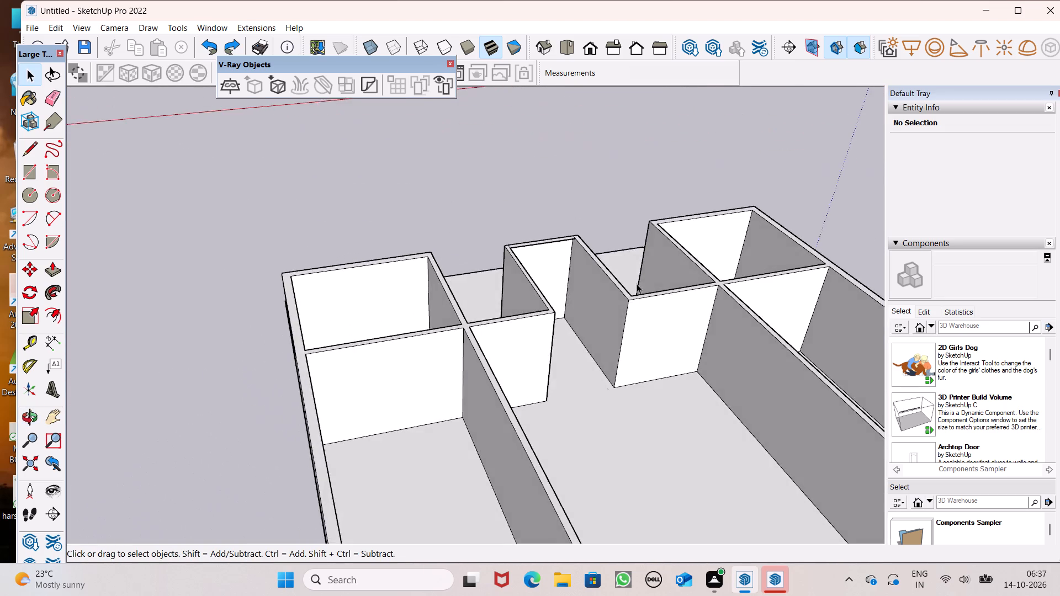
scroll(304, 185, "down", 11)
middle_click_drag(272, 191, 93, 345)
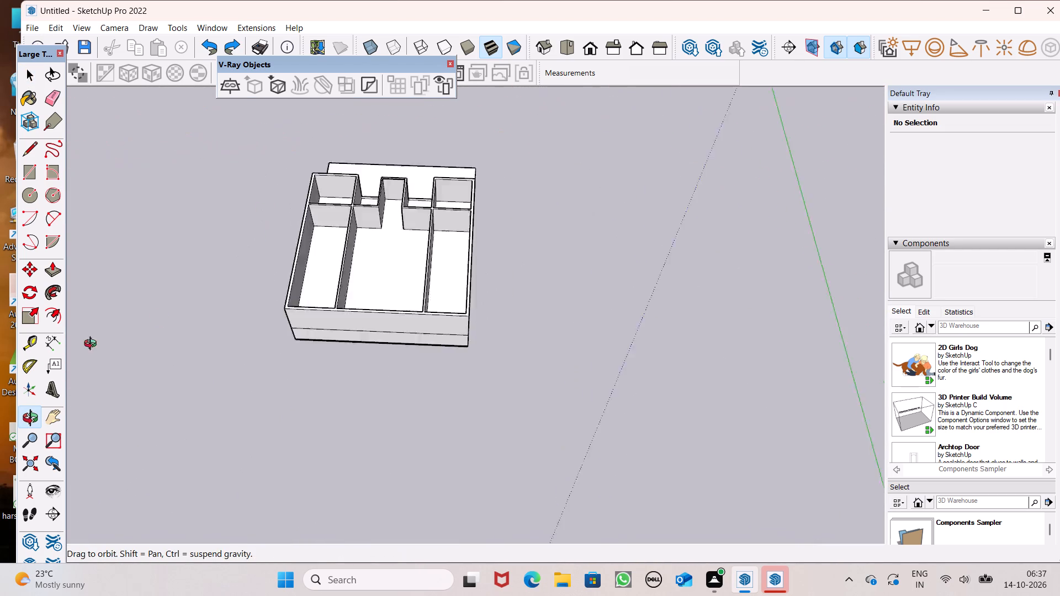
middle_click_drag(93, 345, 1, 348)
scroll(800, 327, "up", 1)
middle_click_drag(825, 328, 23, 136)
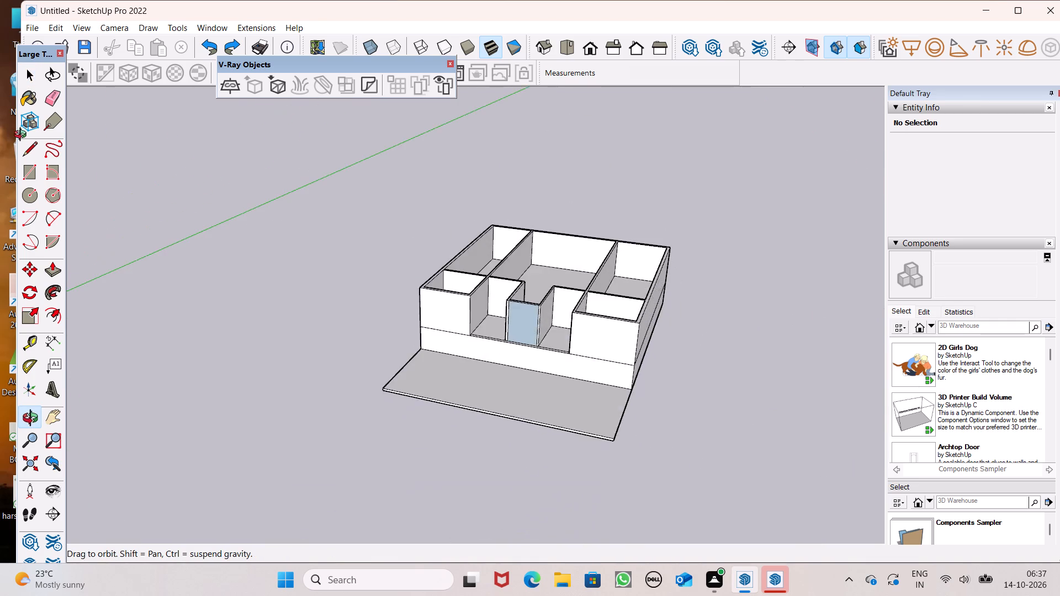
Undo the recent passage edits, back to the thicker end wall and the divided base strip on the side wall.
middle_click_drag(23, 136, 28, 132)
scroll(386, 240, "up", 9)
scroll(699, 306, "up", 9)
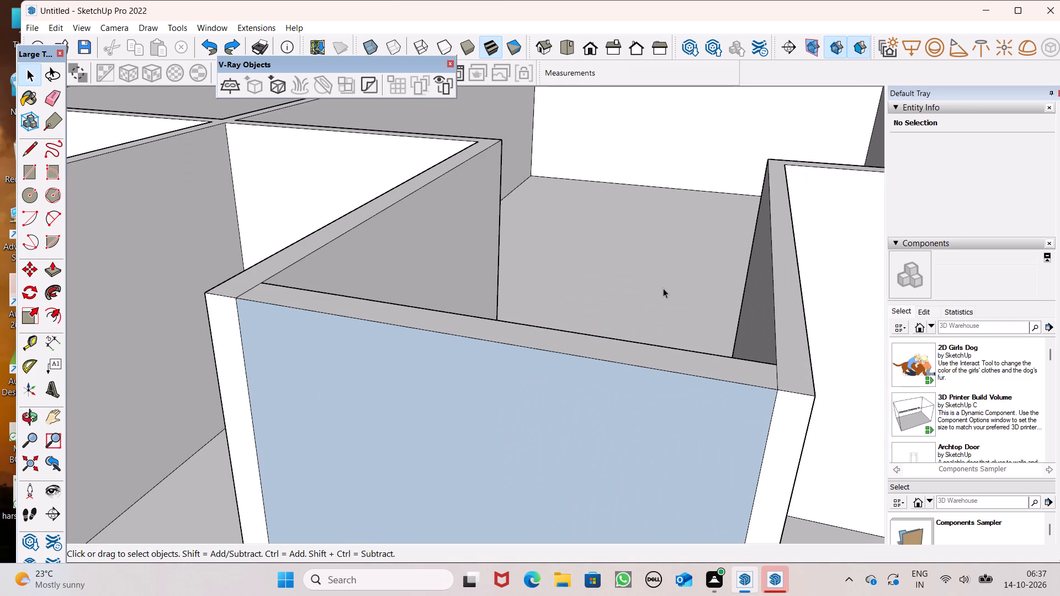
scroll(669, 272, "down", 4)
middle_click_drag(680, 384, 259, 502)
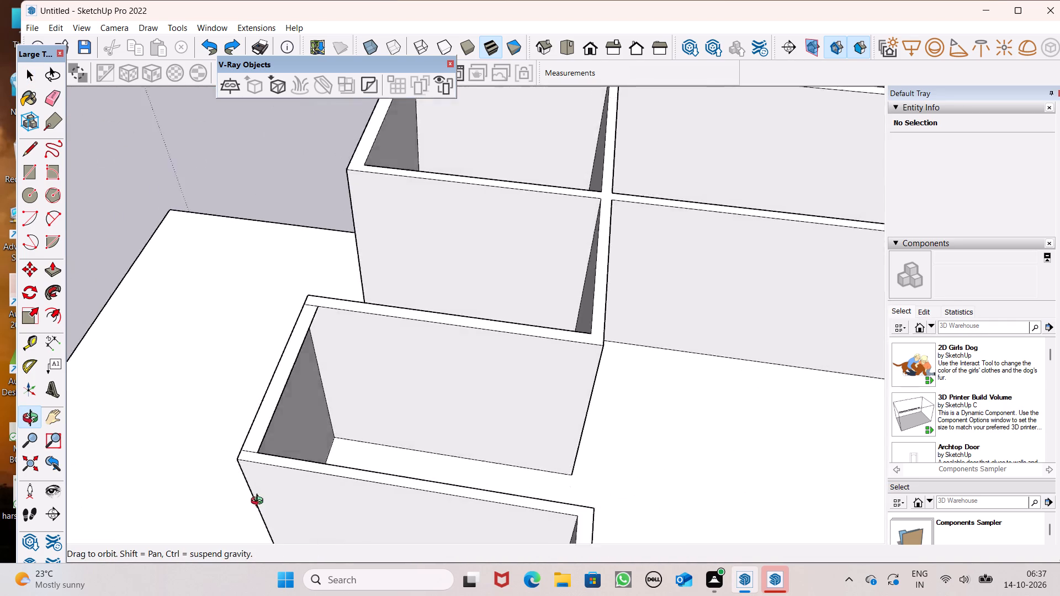
middle_click_drag(259, 502, 204, 411)
scroll(216, 249, "up", 7)
scroll(253, 273, "down", 8)
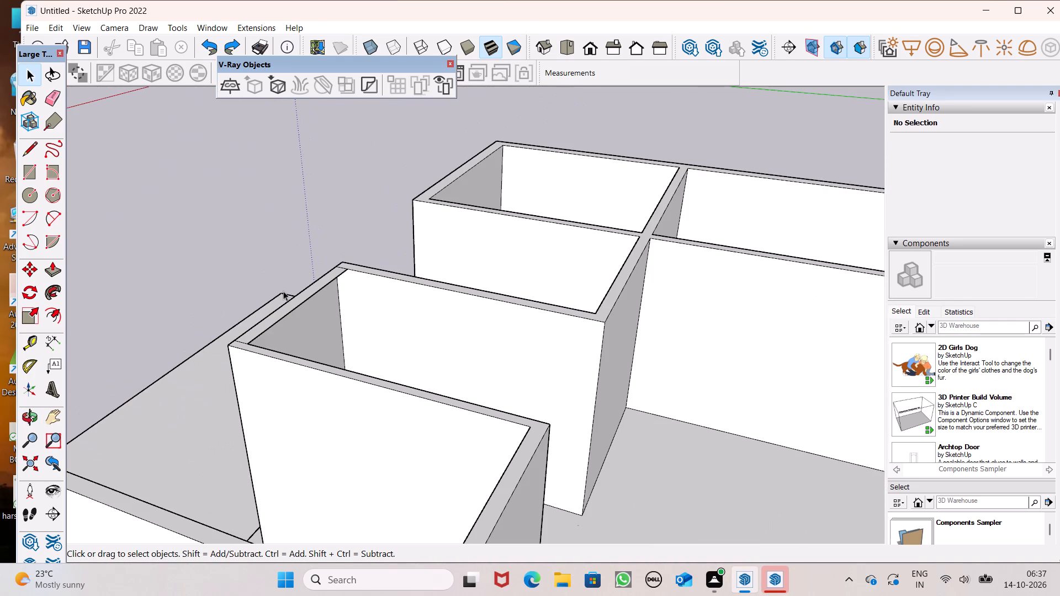
key("ctrl+z")
key("ctrl+z")
key("ctrl+z")
type("zz")
key("ctrl+z")
key("ctrl+z")
key("z")
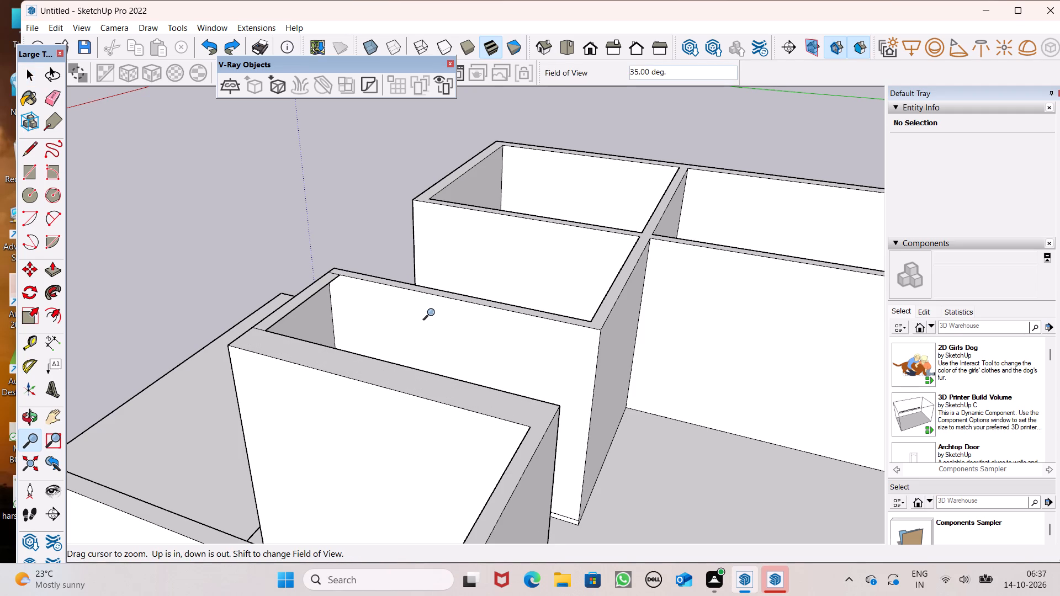
middle_click_drag(430, 316, 230, 395)
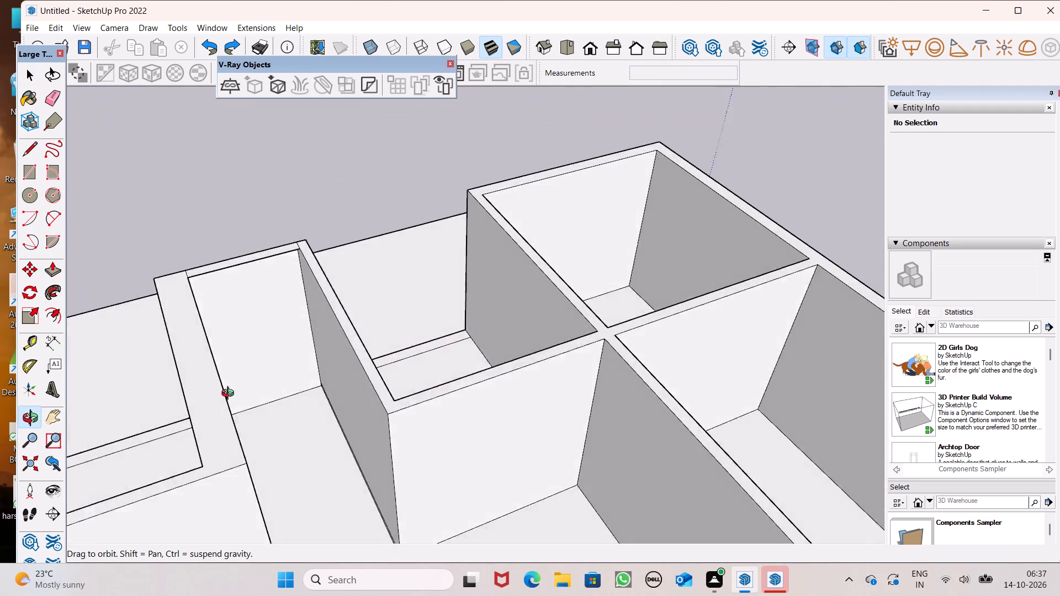
middle_click_drag(230, 395, 230, 462)
key("ctrl+z")
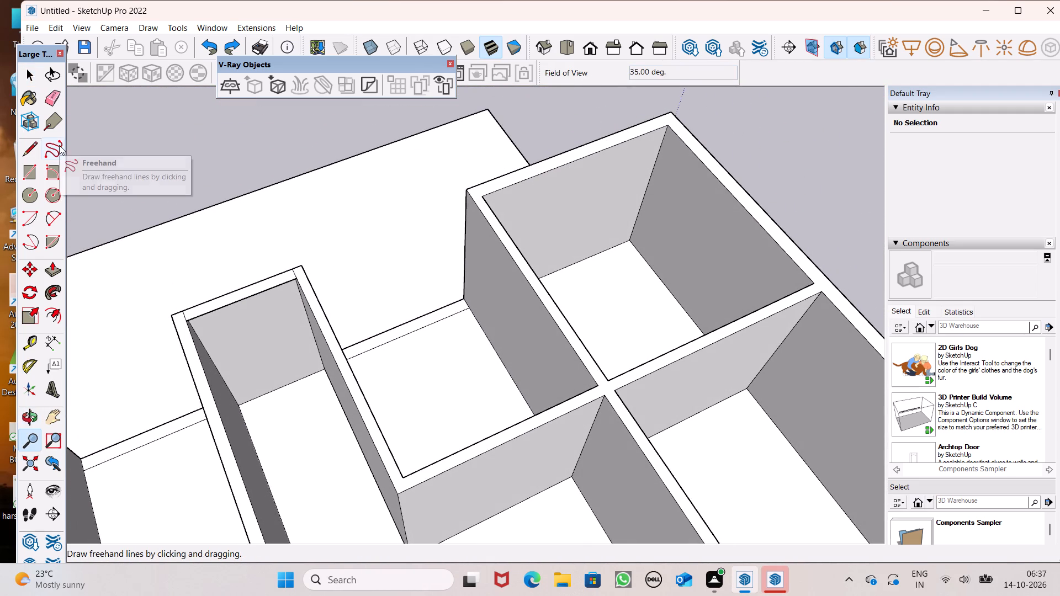
key("ctrl+z")
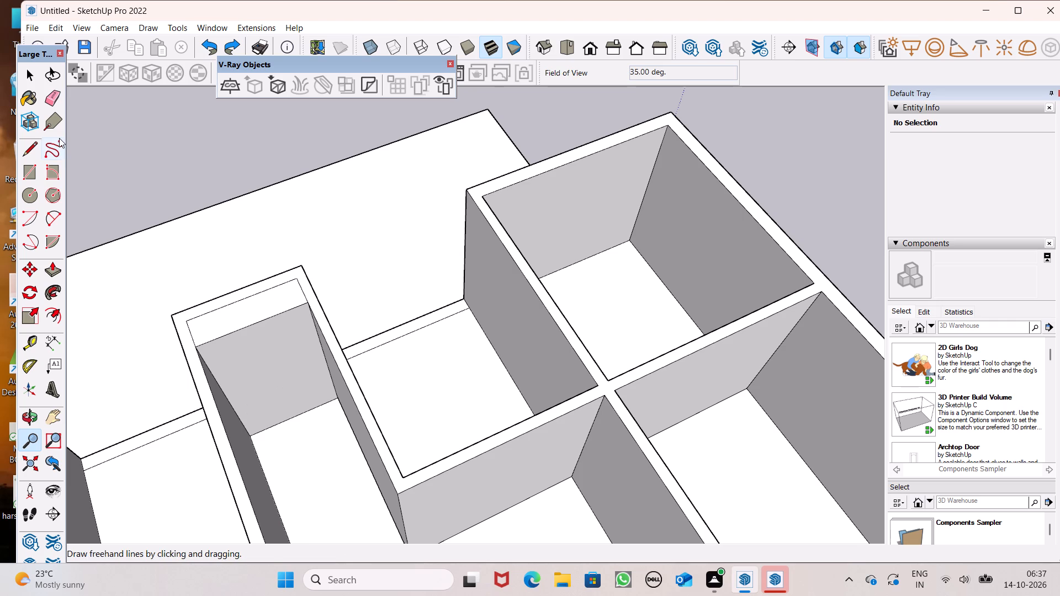
Thin the passage's end wall by pushing its inner face outward in stages, finishing with a 3 13/16" push.
left_click(48, 273)
scroll(150, 326, "up", 8)
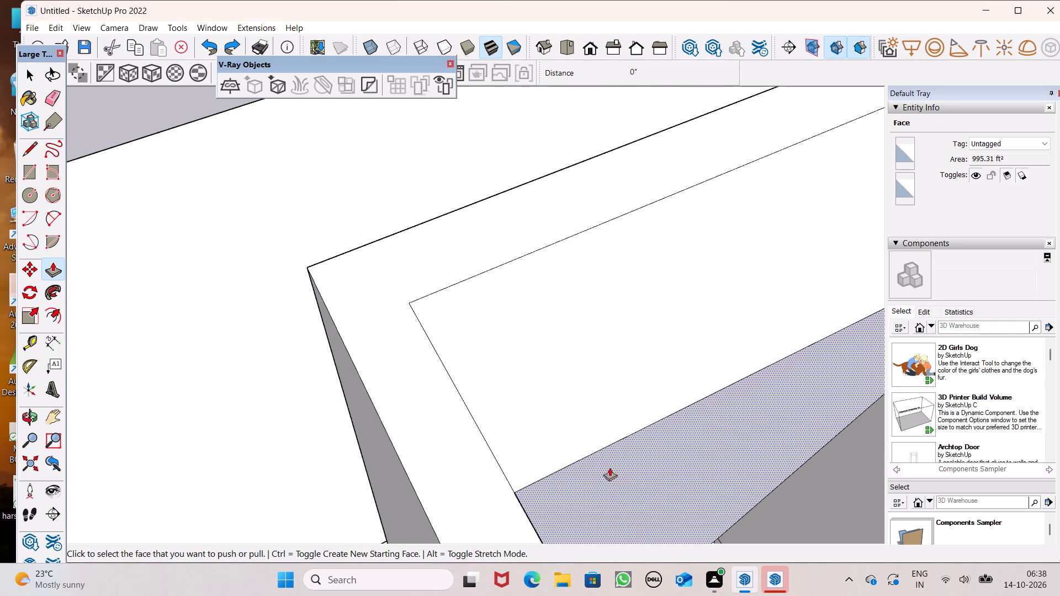
left_click_drag(623, 480, 517, 302)
left_click_drag(517, 302, 528, 304)
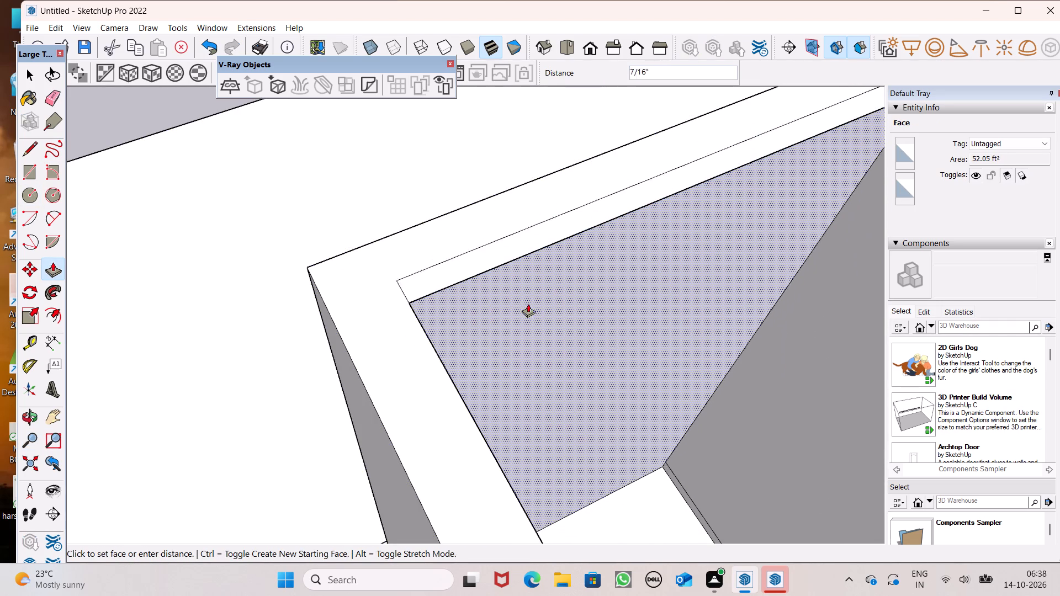
left_click_drag(528, 304, 597, 228)
scroll(464, 270, "down", 4)
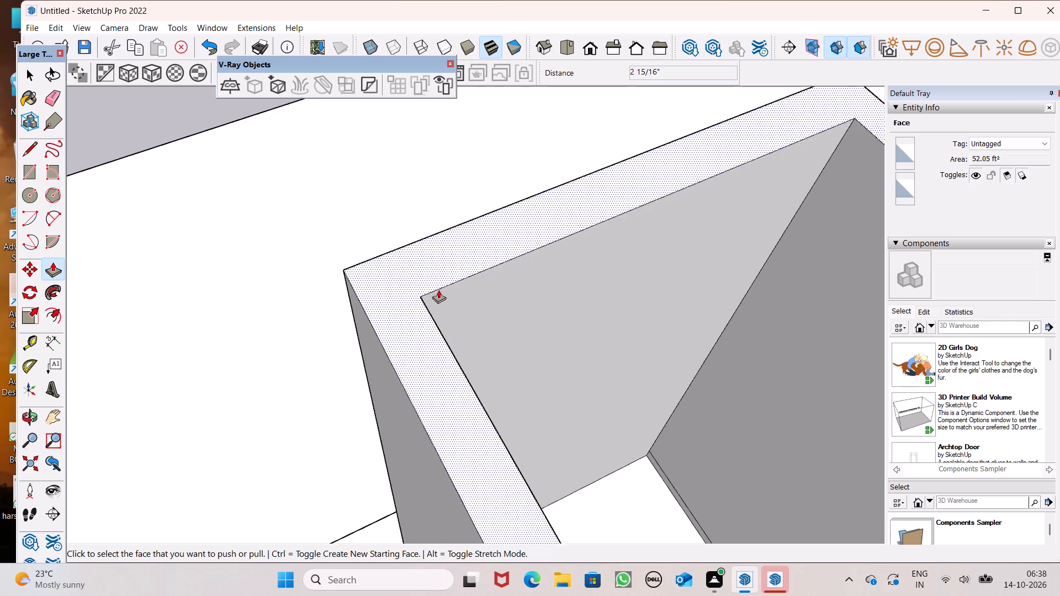
scroll(438, 290, "down", 3)
left_click_drag(560, 290, 559, 269)
scroll(475, 190, "down", 6)
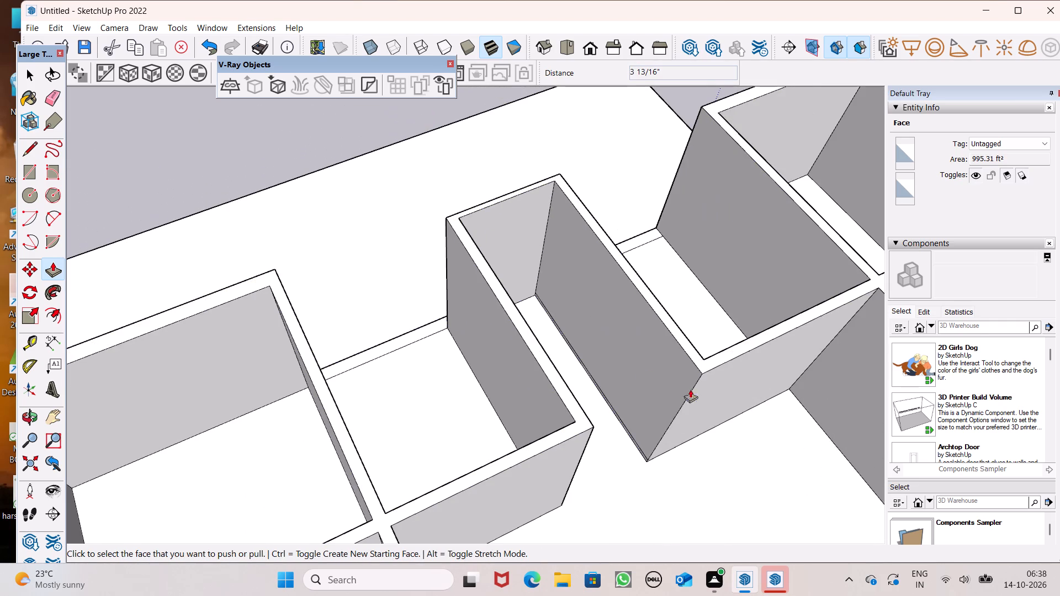
Erase the dividing line along the base of the passage's right wall face, as seen from inside the storey.
scroll(691, 387, "up", 6)
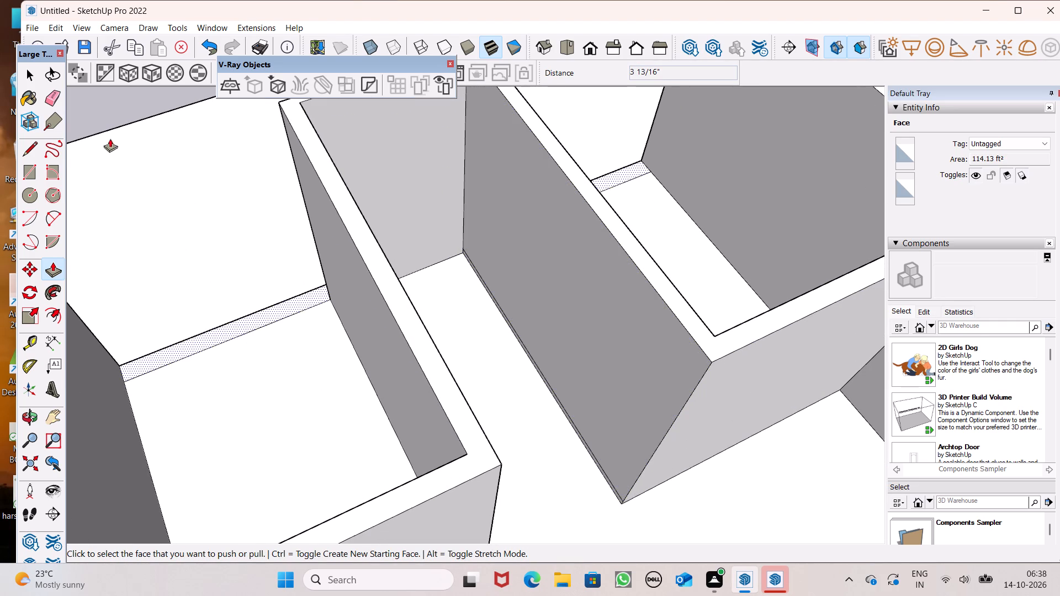
left_click(51, 98)
scroll(581, 505, "up", 10)
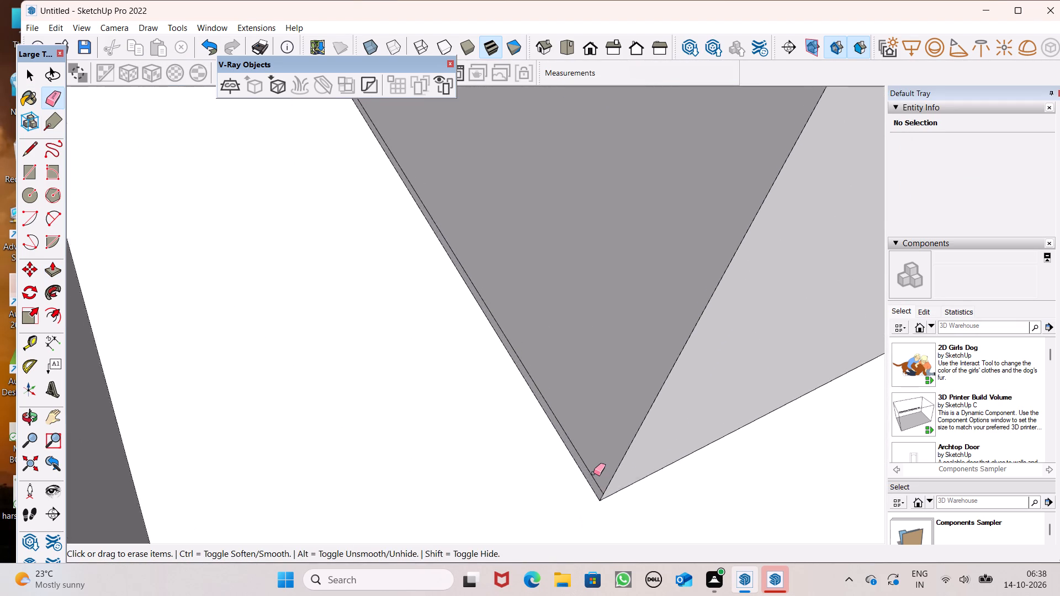
scroll(593, 473, "up", 3)
left_click(592, 470)
left_click_drag(593, 465, 585, 471)
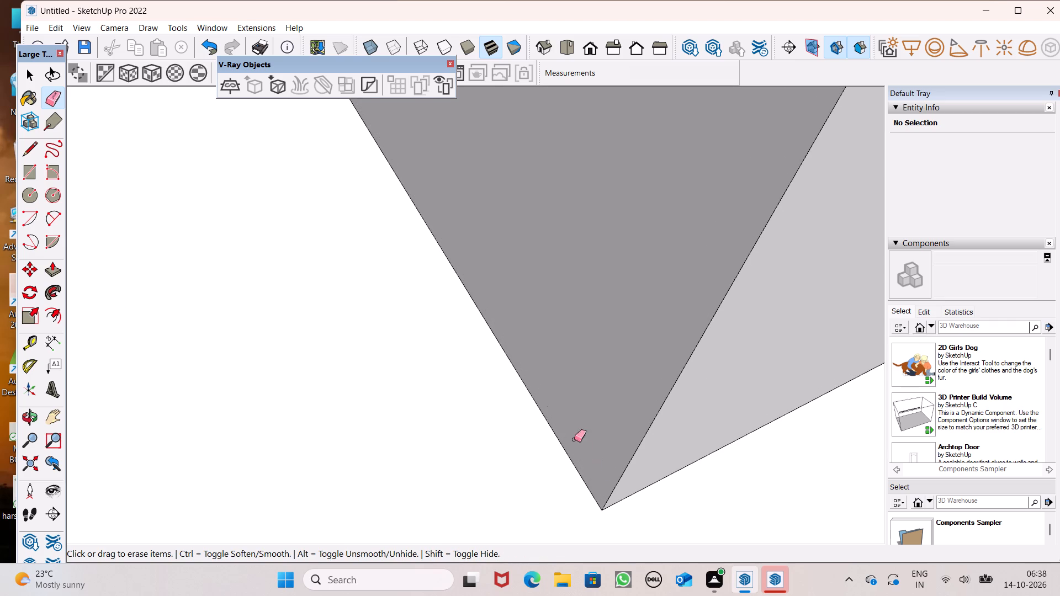
Fine-tune the thickness of the passage's right wall, seen from inside, by shifting its inner face, and undo the last shift.
scroll(573, 444, "down", 16)
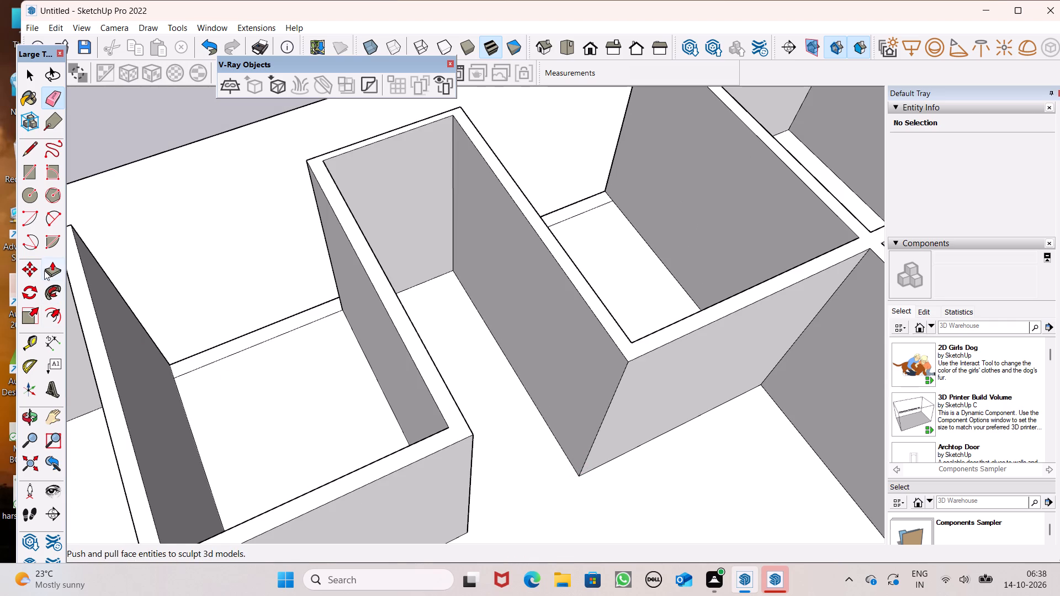
left_click(51, 272)
scroll(491, 332, "up", 1)
scroll(512, 369, "down", 6)
middle_click_drag(521, 399, 570, 432)
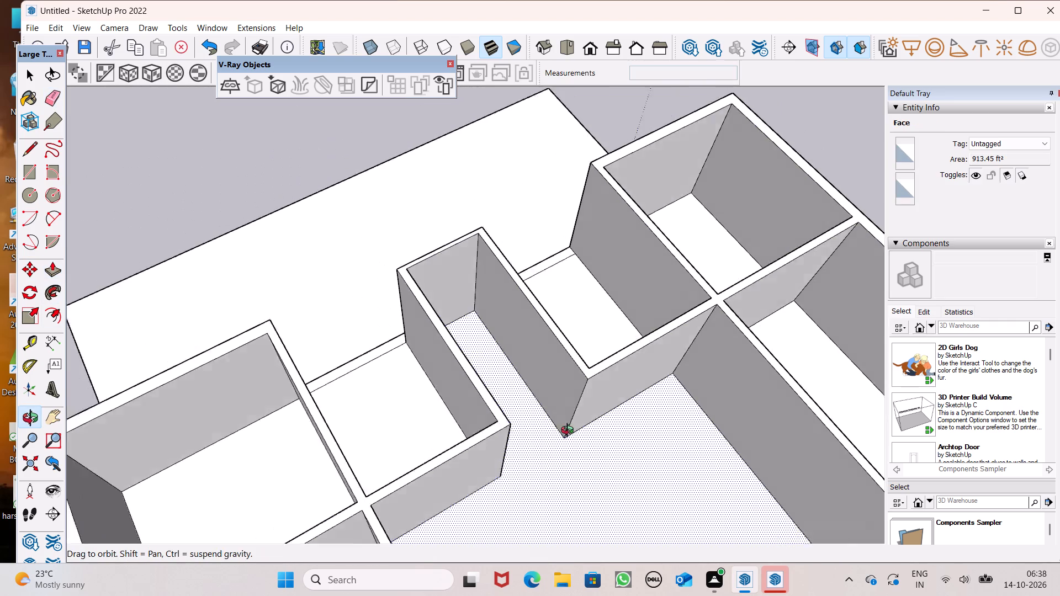
middle_click_drag(570, 432, 621, 445)
scroll(562, 331, "up", 7)
left_click_drag(532, 340, 532, 340)
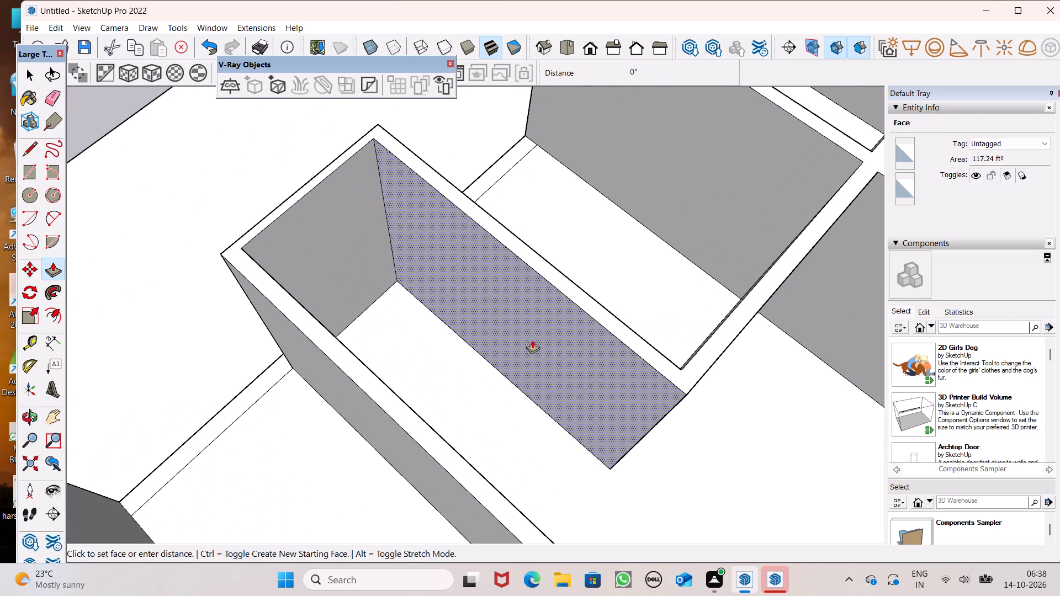
left_click_drag(532, 340, 539, 339)
left_click(539, 339)
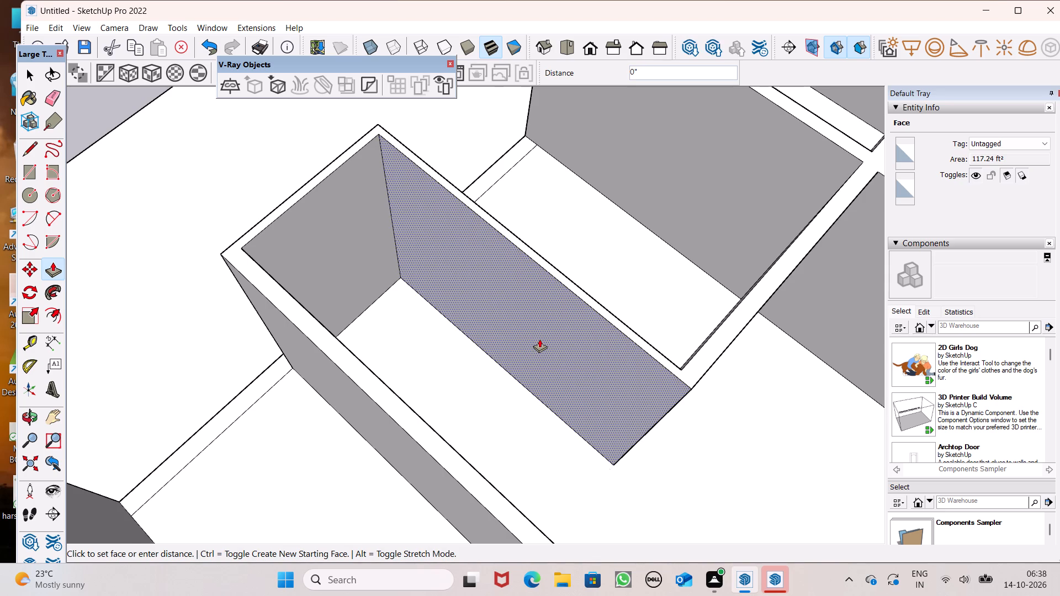
left_click(538, 348)
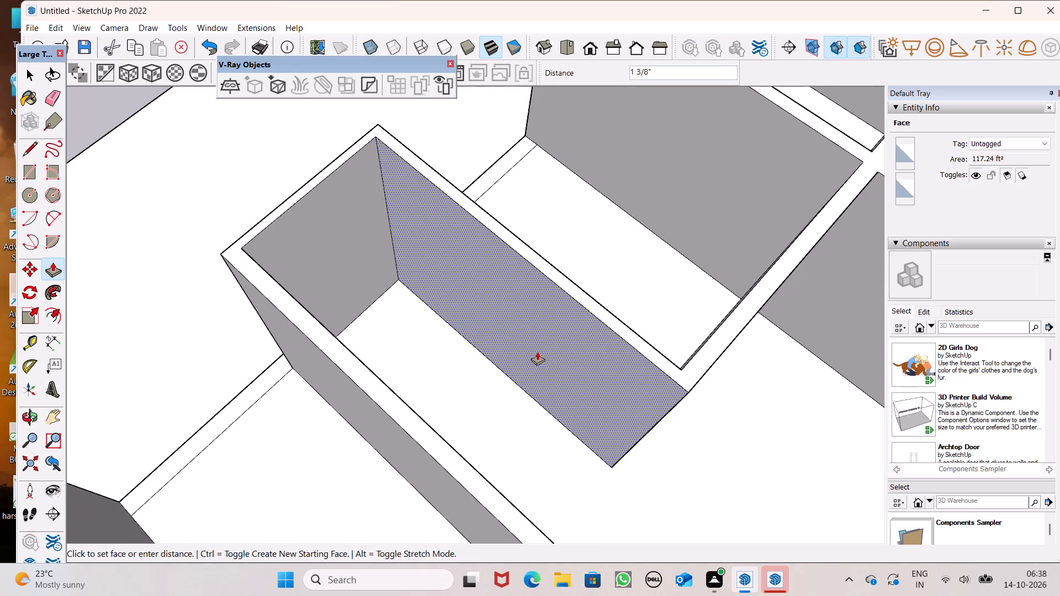
left_click(537, 352)
scroll(537, 353, "down", 4)
middle_click_drag(571, 396, 521, 446)
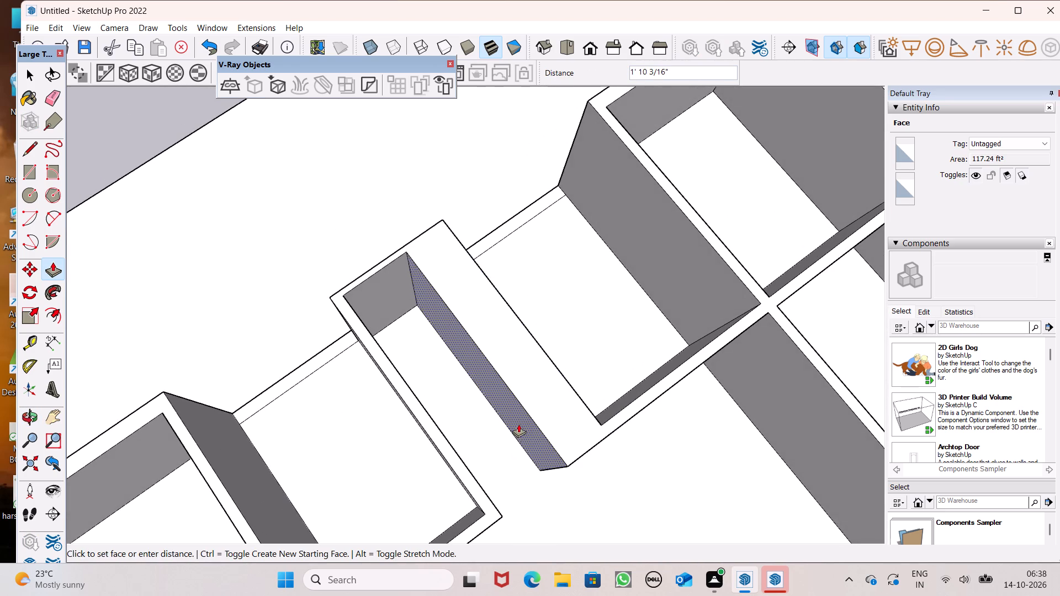
key("ctrl+z")
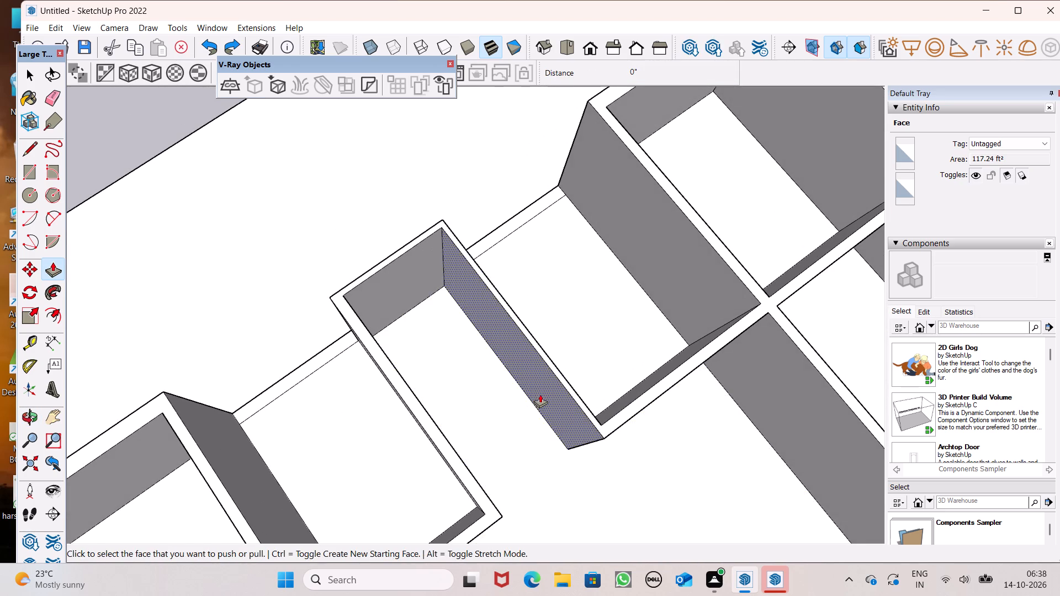
Fine-tune the thickness of the passage's opposite side wall by shifting its inner face, finishing with a 1/2" shift.
middle_click_drag(540, 467, 254, 424)
scroll(332, 353, "up", 6)
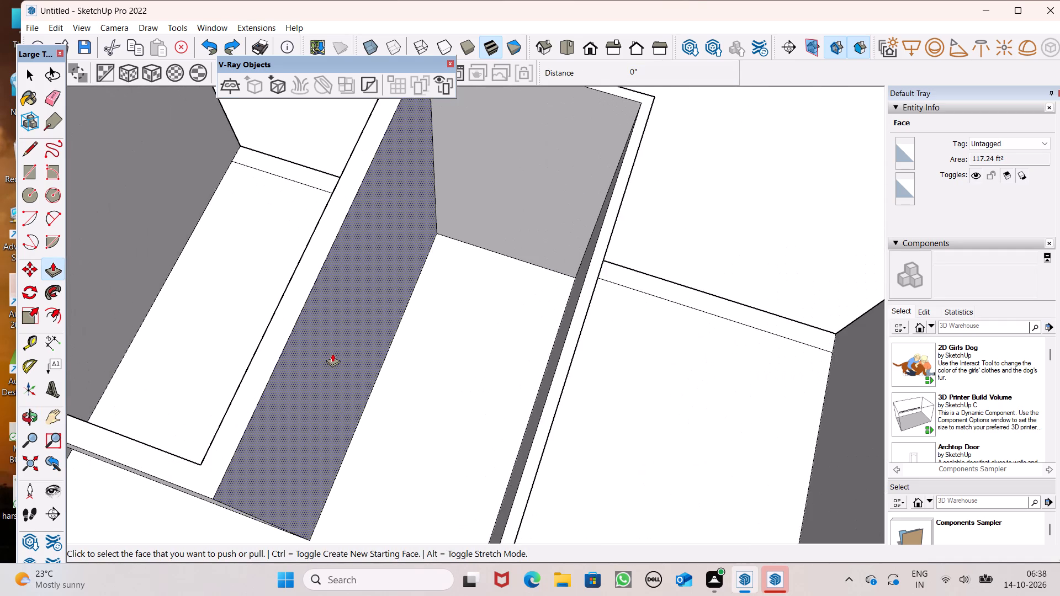
scroll(332, 360, "down", 6)
left_click_drag(336, 351, 333, 349)
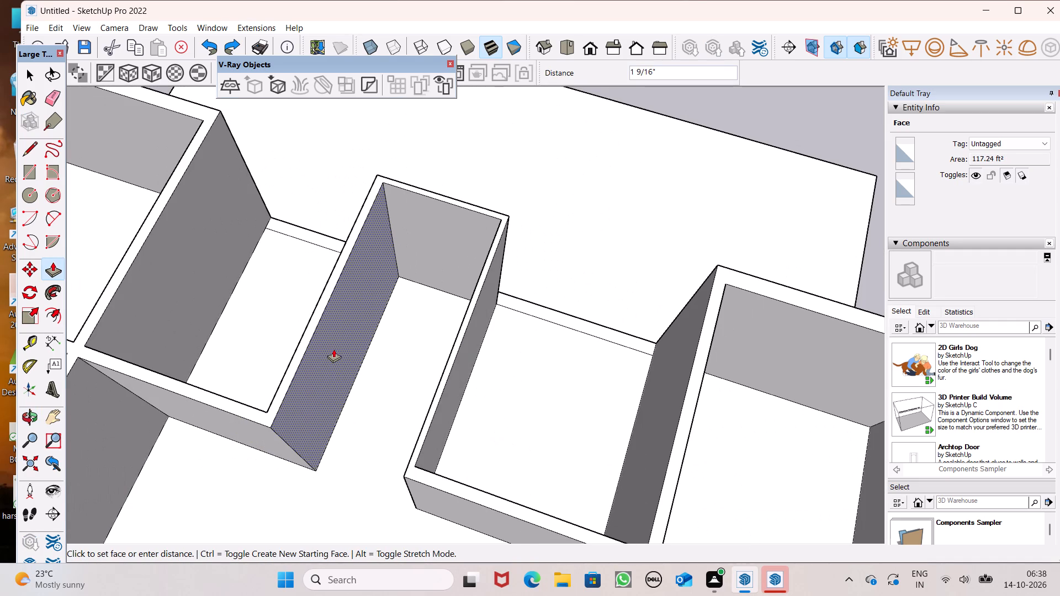
left_click_drag(333, 349, 331, 354)
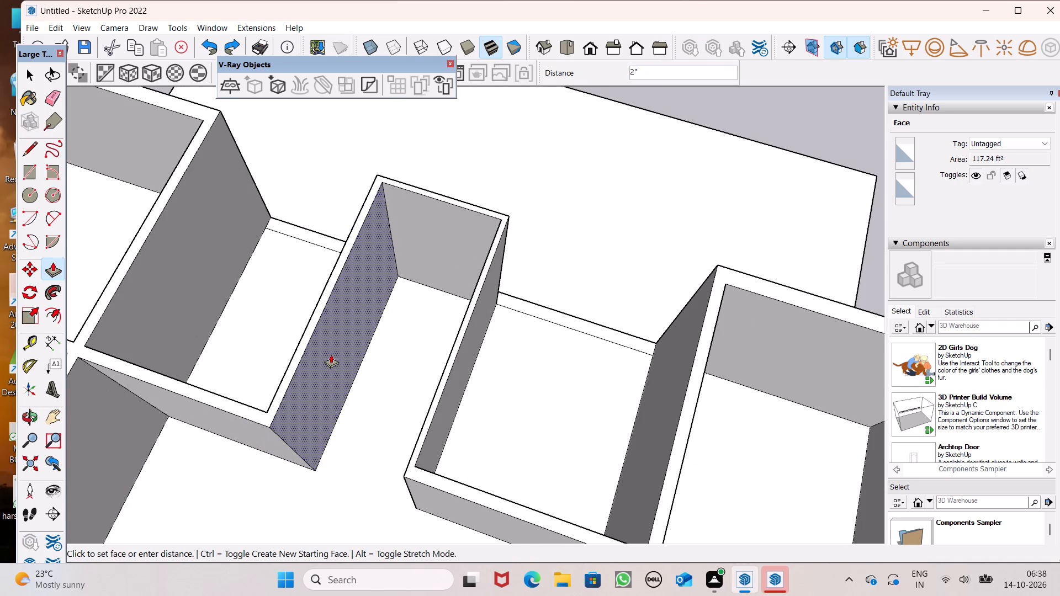
left_click_drag(331, 354, 331, 355)
left_click(331, 355)
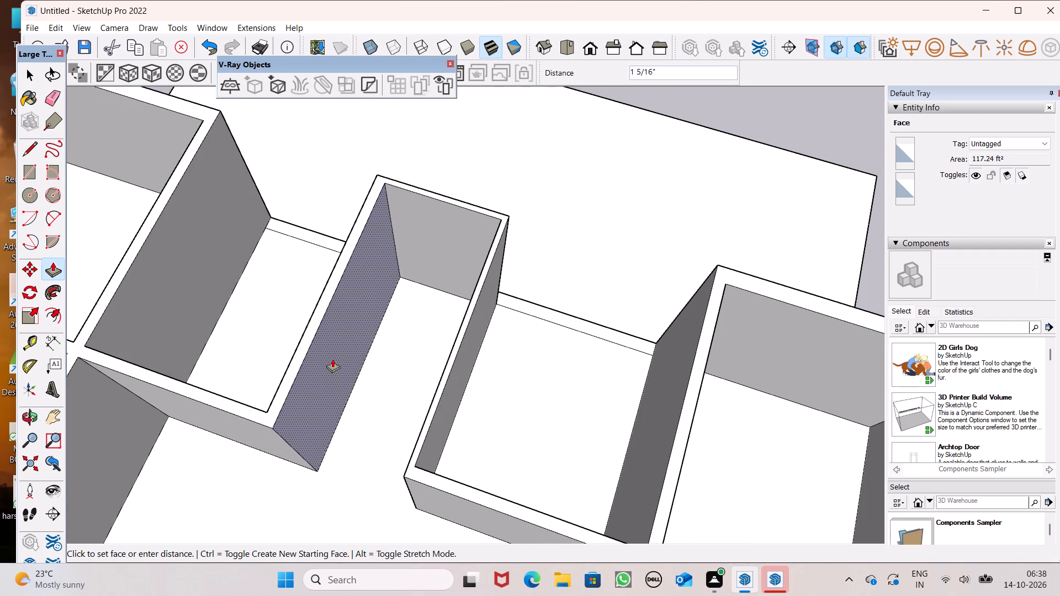
left_click(330, 354)
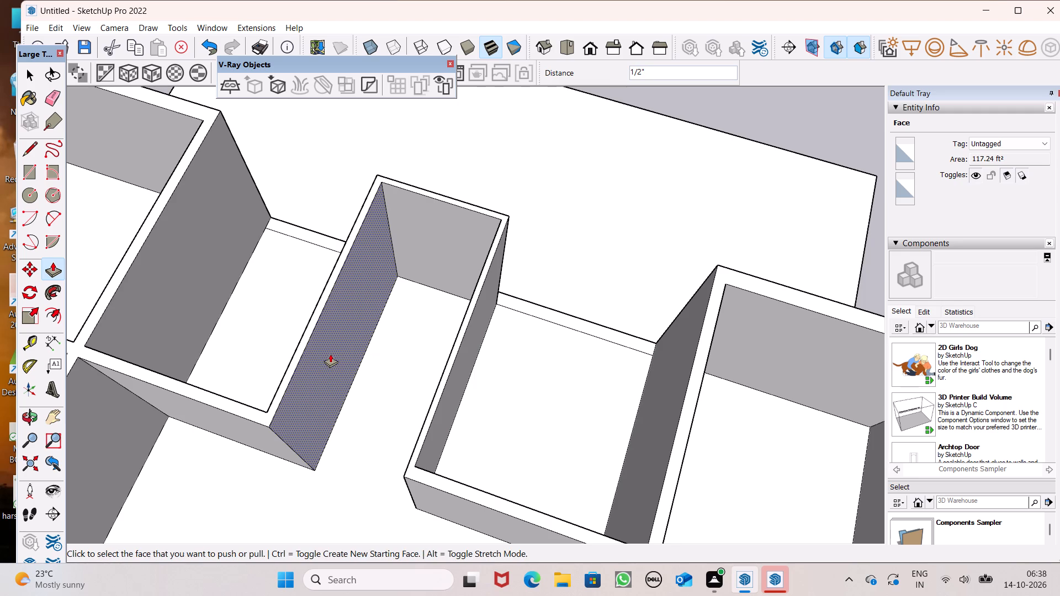
key("space")
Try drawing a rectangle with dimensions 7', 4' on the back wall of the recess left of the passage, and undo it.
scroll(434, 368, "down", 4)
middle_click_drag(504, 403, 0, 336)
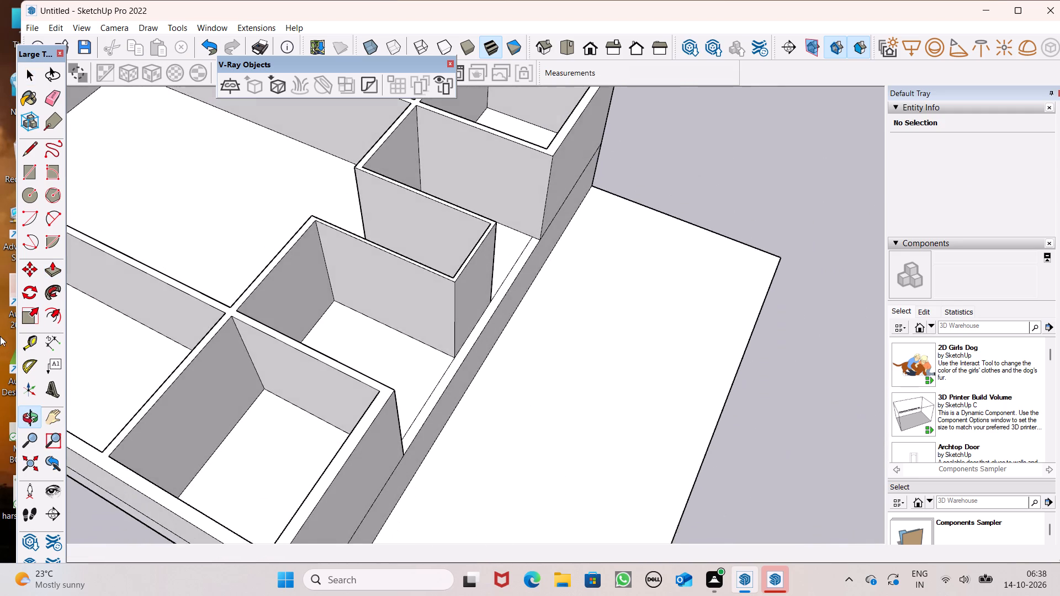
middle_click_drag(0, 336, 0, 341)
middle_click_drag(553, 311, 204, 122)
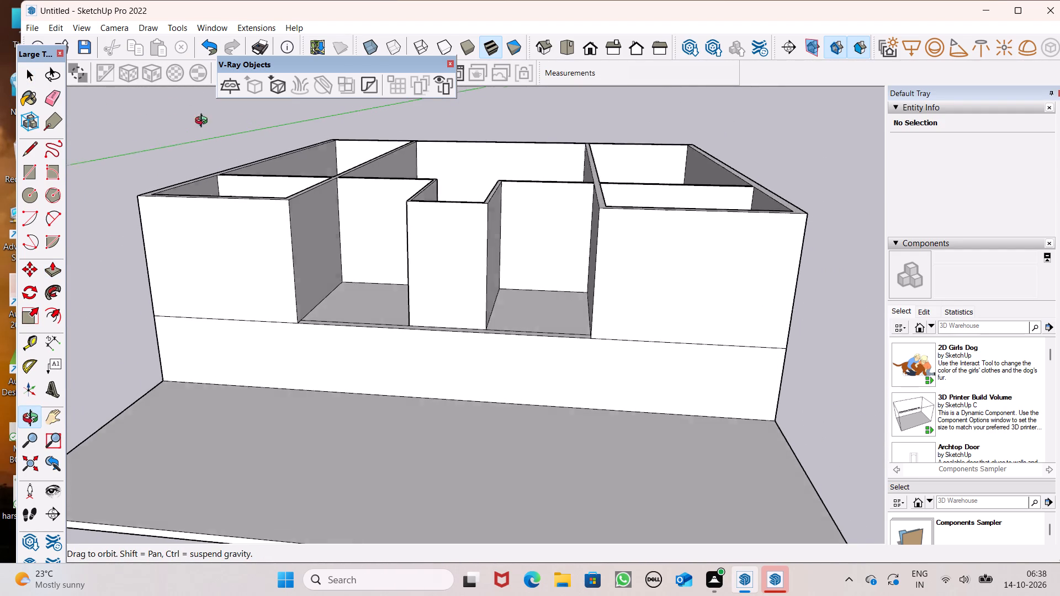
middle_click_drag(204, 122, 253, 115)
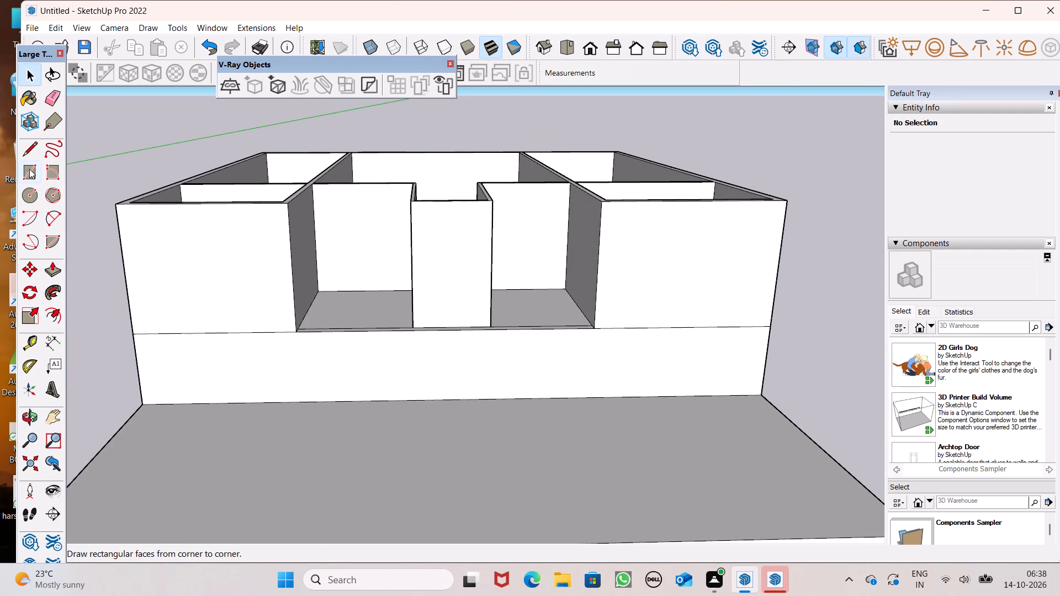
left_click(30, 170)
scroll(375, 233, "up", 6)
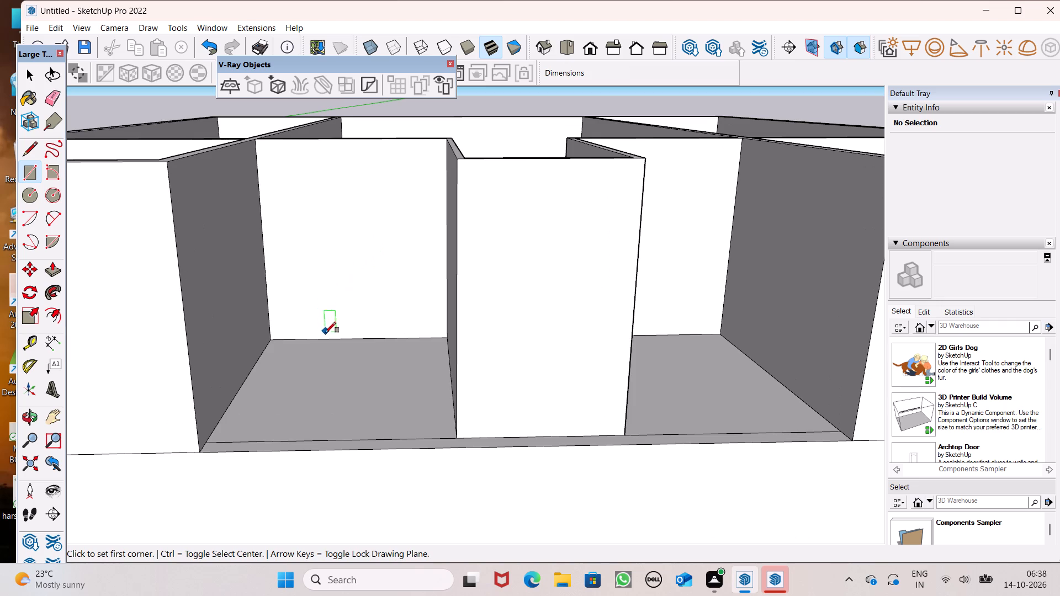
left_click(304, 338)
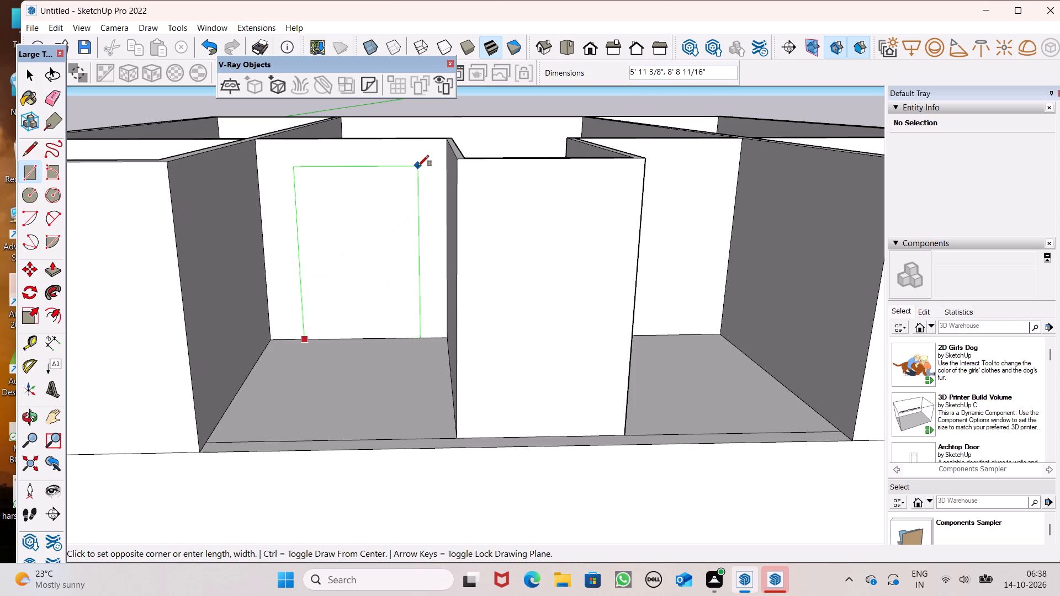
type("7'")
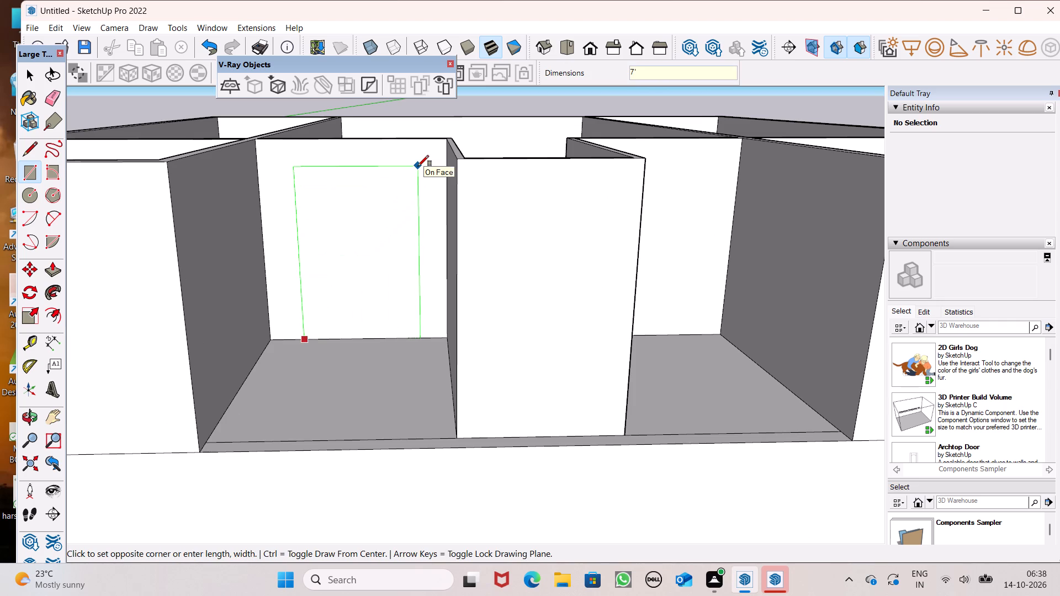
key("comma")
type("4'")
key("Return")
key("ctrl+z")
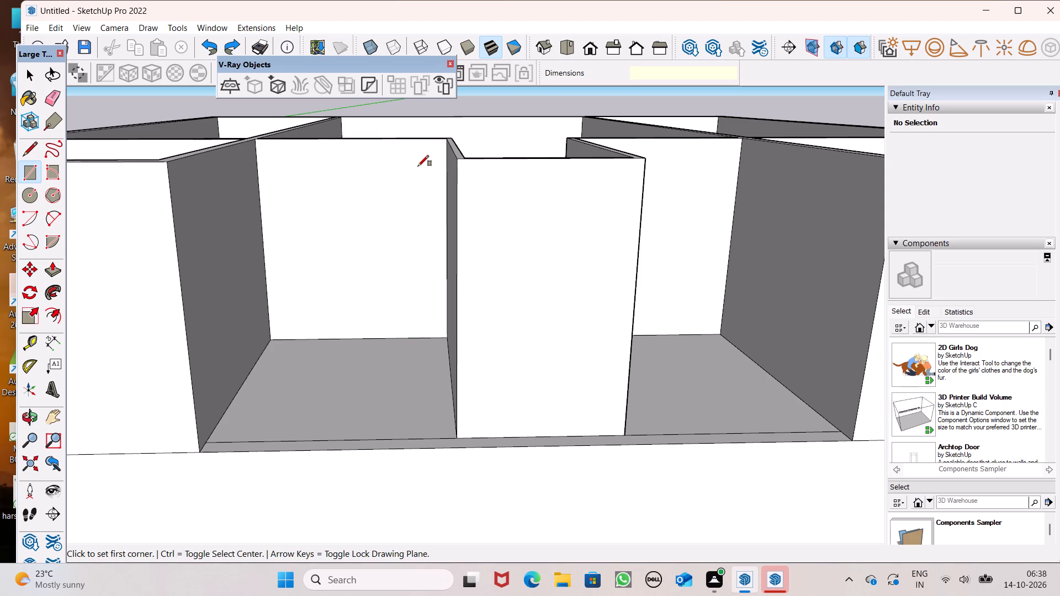
Draw a door rectangle 4' wide and 7' high from the floor line on the back wall of the recess left of the passage.
left_click(303, 337)
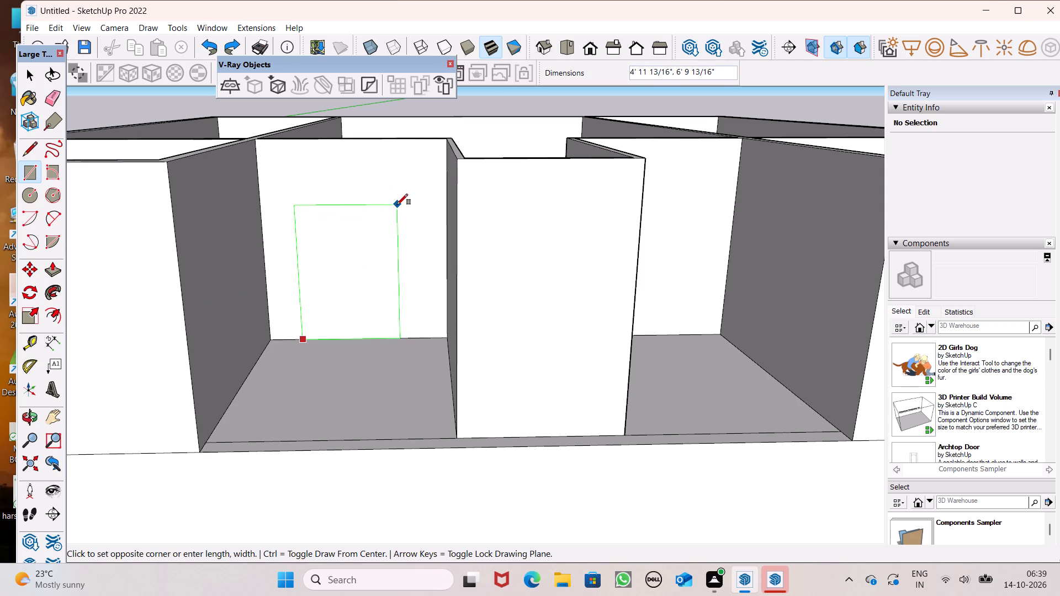
type("4',7'")
key("Return")
key("space")
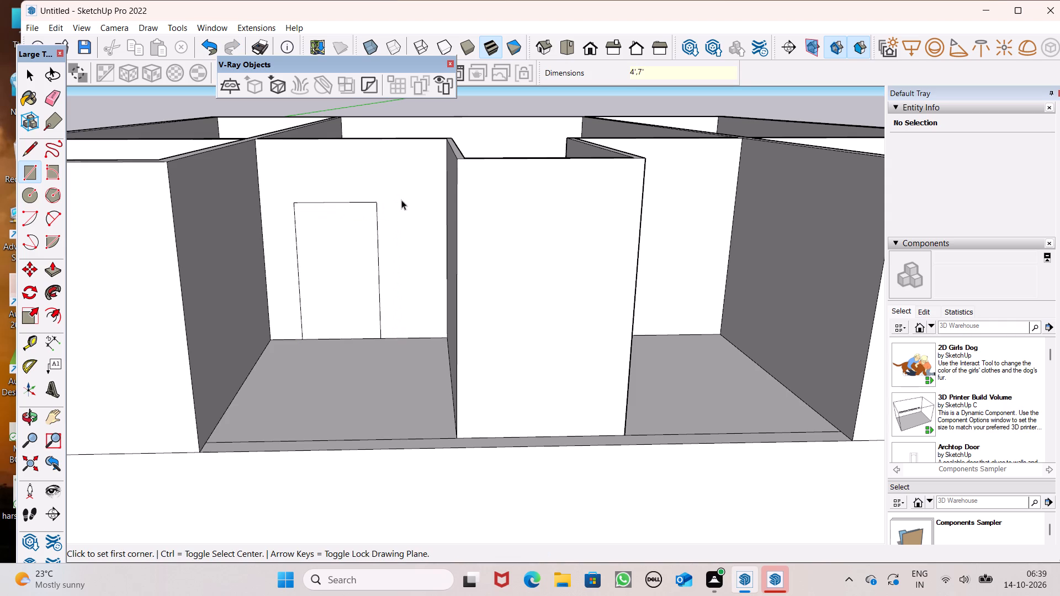
Move the door rectangle sideways along the left recess's back wall by about 10 7/16", towards the passage.
double_click(320, 300)
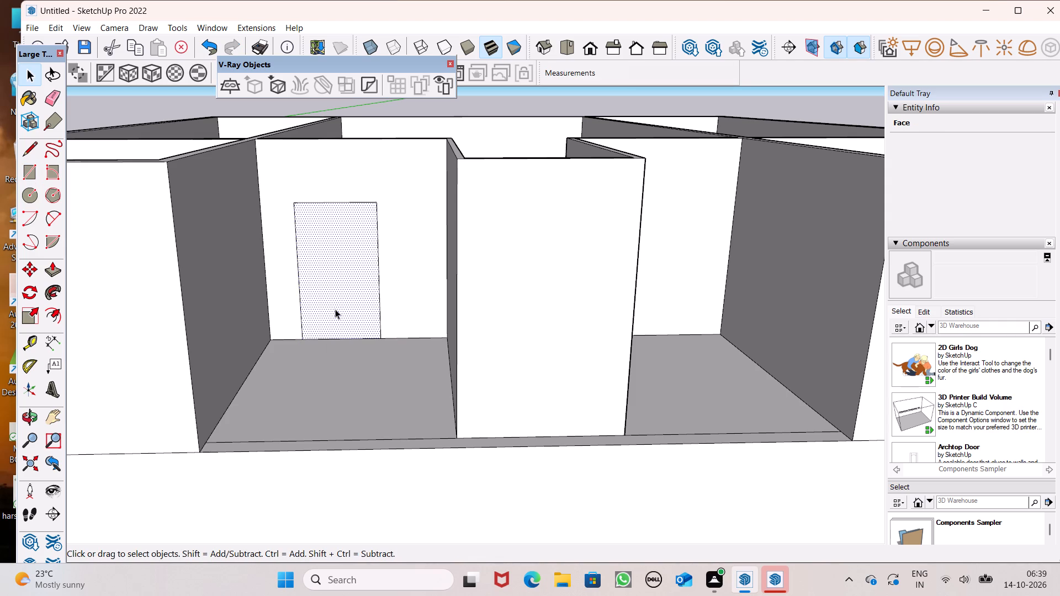
key("m")
key("Return")
left_click_drag(350, 325, 379, 318)
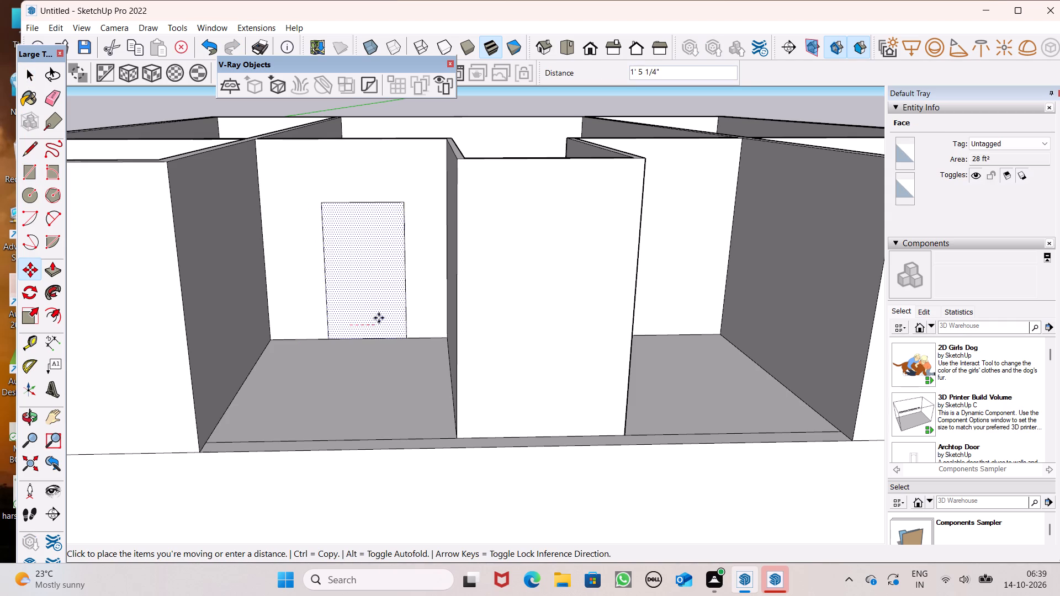
left_click_drag(379, 318, 367, 323)
key("space")
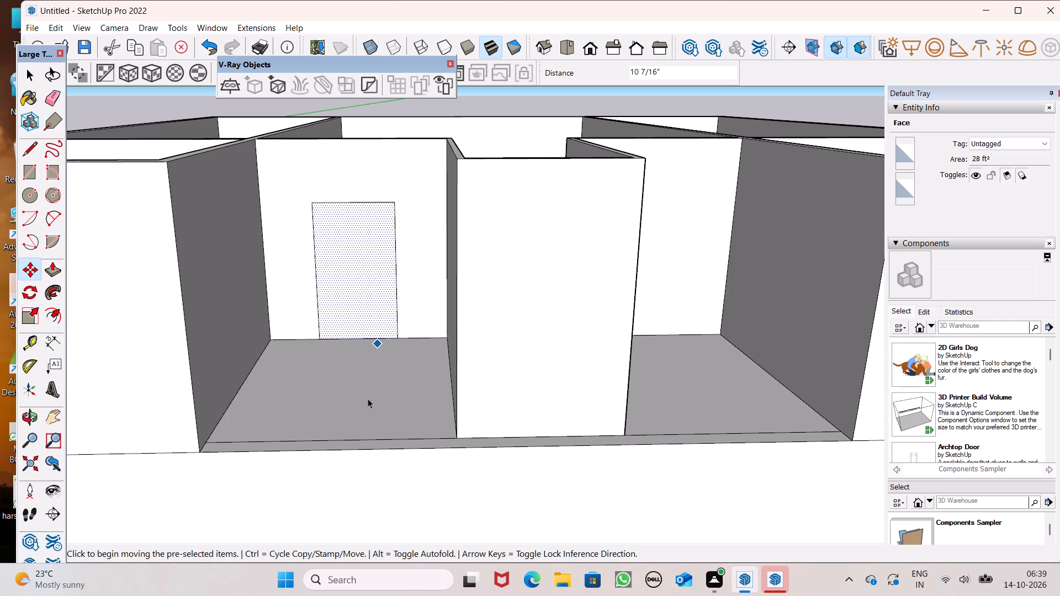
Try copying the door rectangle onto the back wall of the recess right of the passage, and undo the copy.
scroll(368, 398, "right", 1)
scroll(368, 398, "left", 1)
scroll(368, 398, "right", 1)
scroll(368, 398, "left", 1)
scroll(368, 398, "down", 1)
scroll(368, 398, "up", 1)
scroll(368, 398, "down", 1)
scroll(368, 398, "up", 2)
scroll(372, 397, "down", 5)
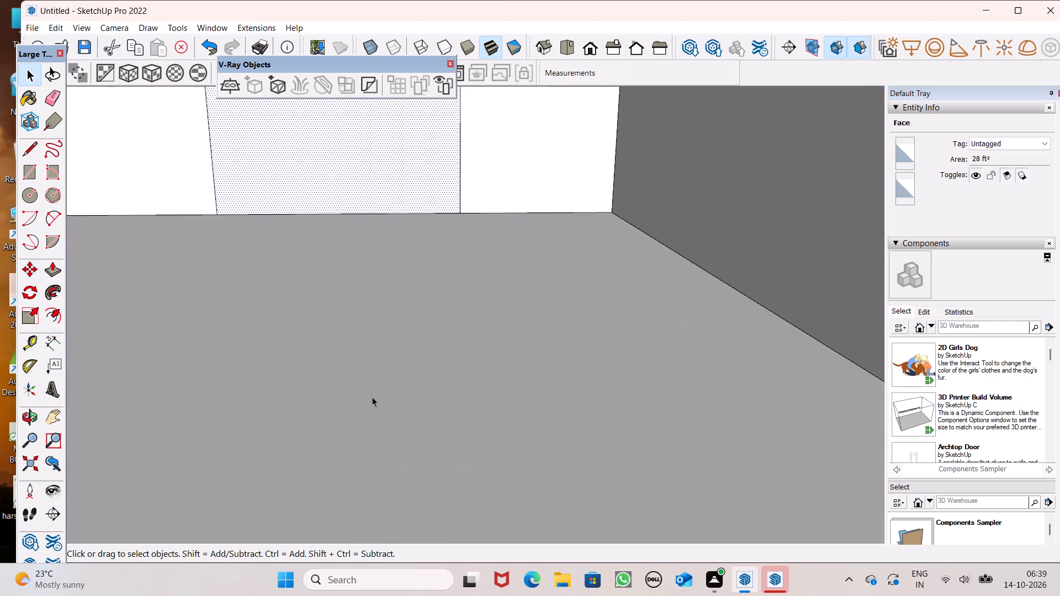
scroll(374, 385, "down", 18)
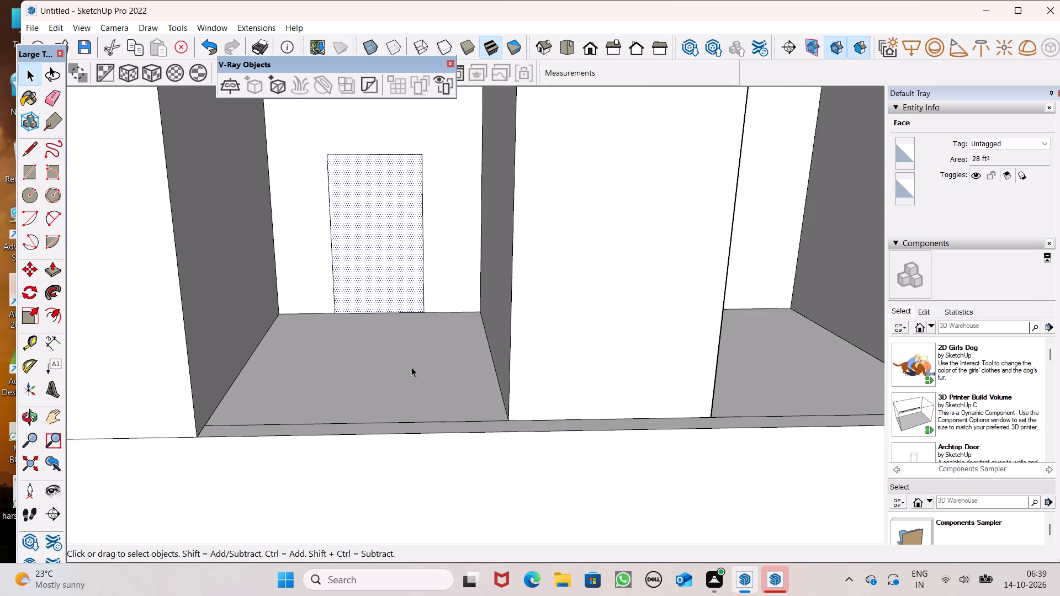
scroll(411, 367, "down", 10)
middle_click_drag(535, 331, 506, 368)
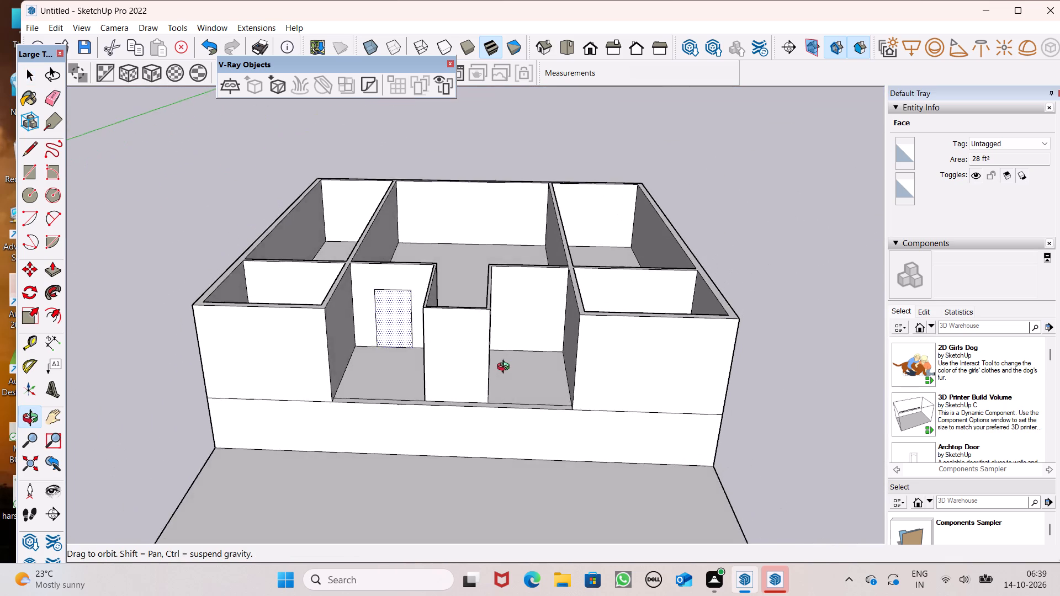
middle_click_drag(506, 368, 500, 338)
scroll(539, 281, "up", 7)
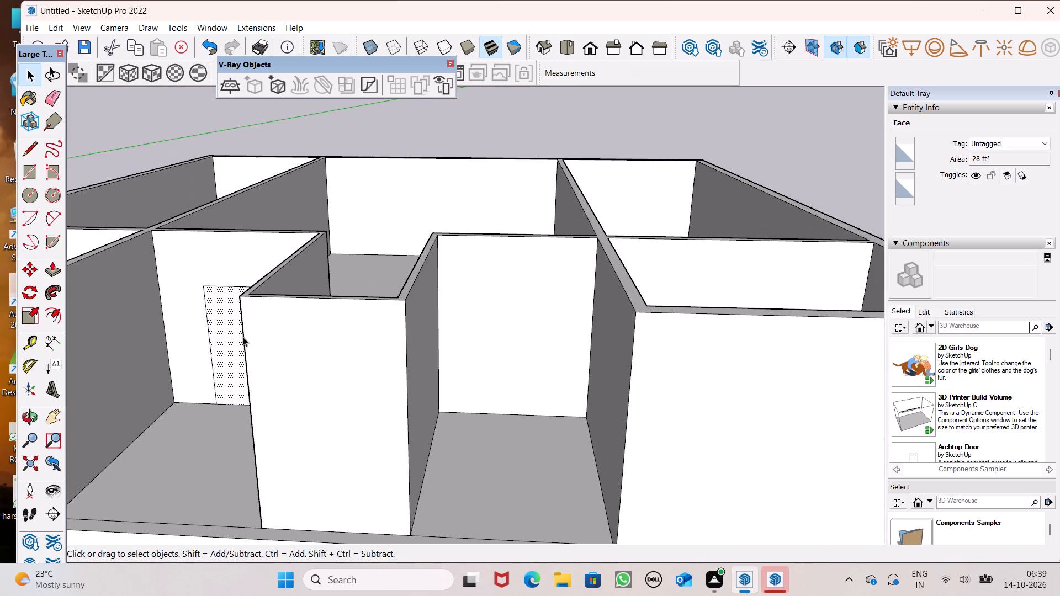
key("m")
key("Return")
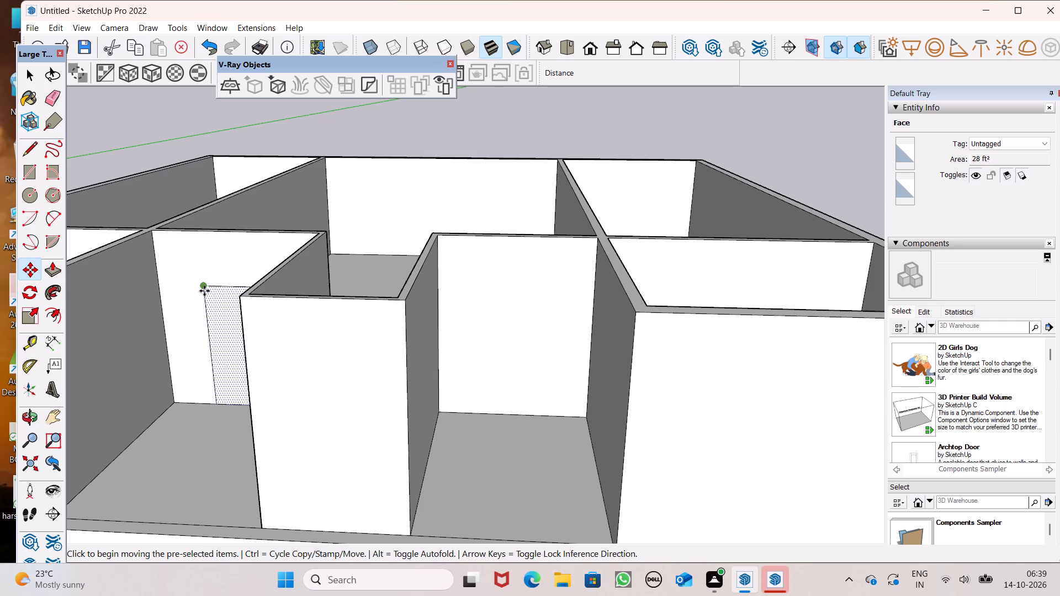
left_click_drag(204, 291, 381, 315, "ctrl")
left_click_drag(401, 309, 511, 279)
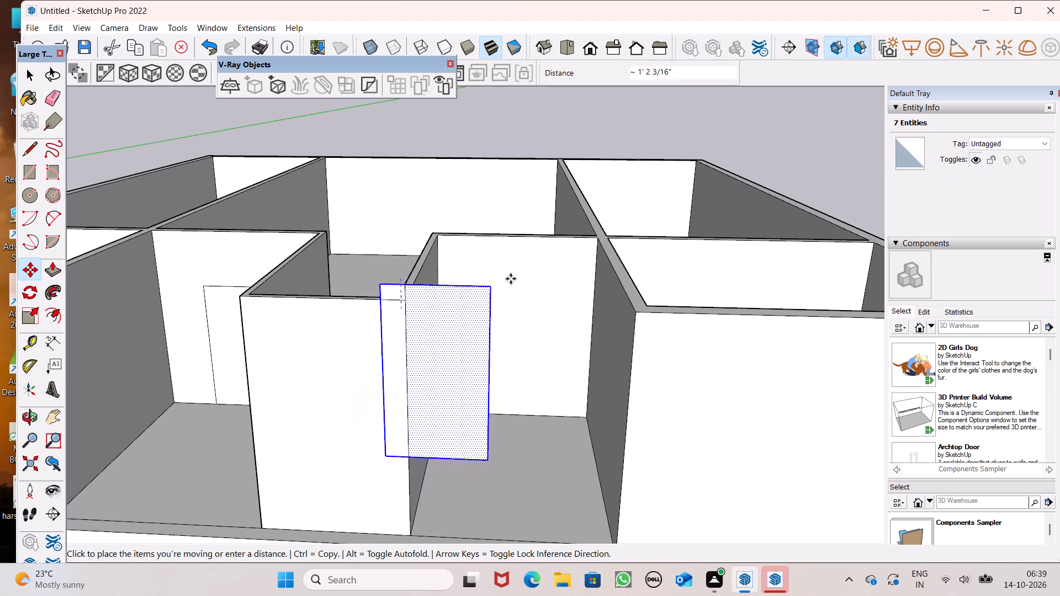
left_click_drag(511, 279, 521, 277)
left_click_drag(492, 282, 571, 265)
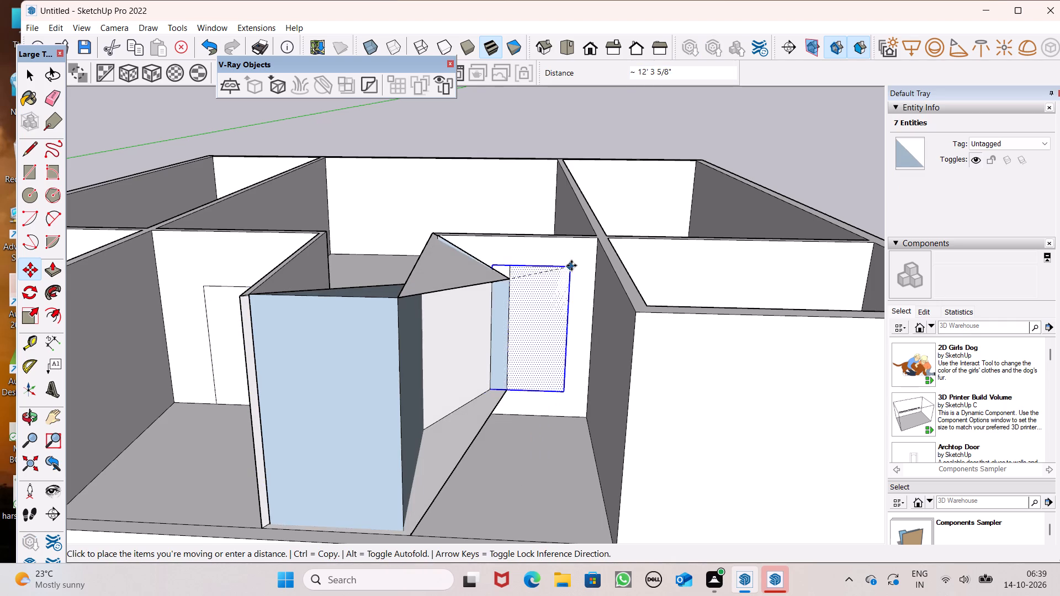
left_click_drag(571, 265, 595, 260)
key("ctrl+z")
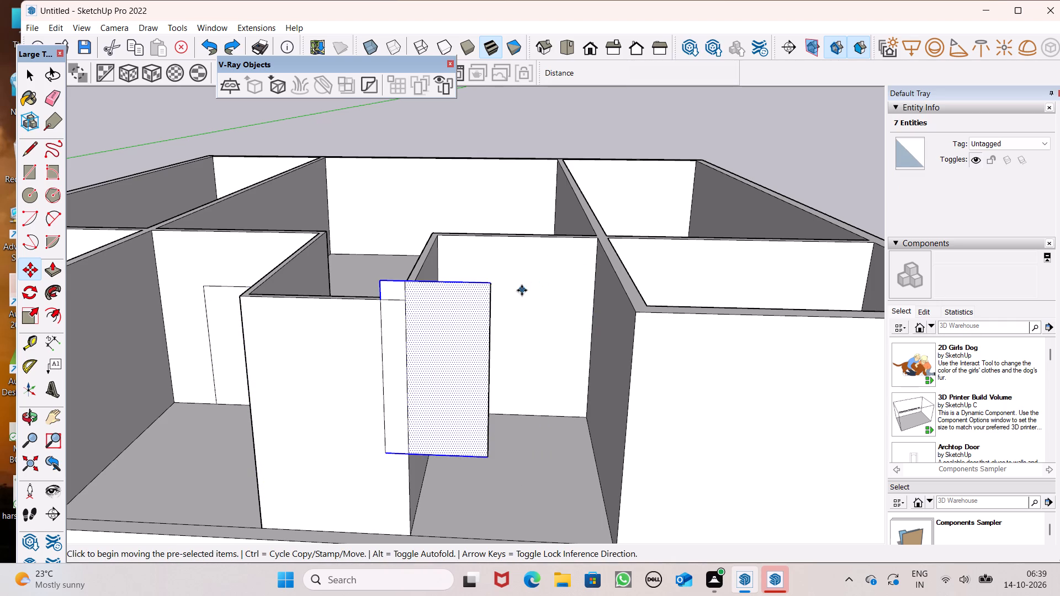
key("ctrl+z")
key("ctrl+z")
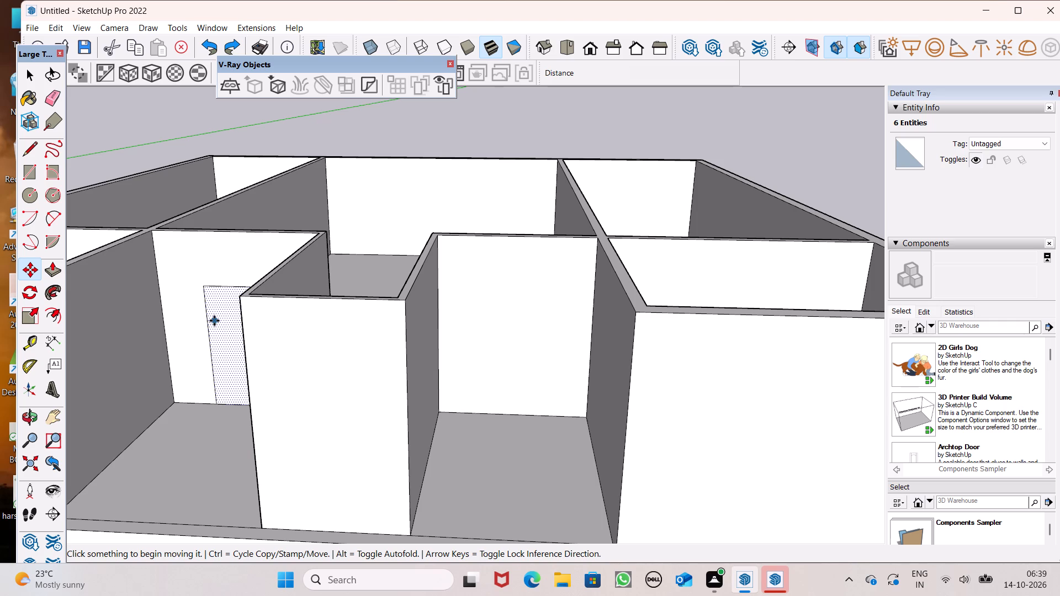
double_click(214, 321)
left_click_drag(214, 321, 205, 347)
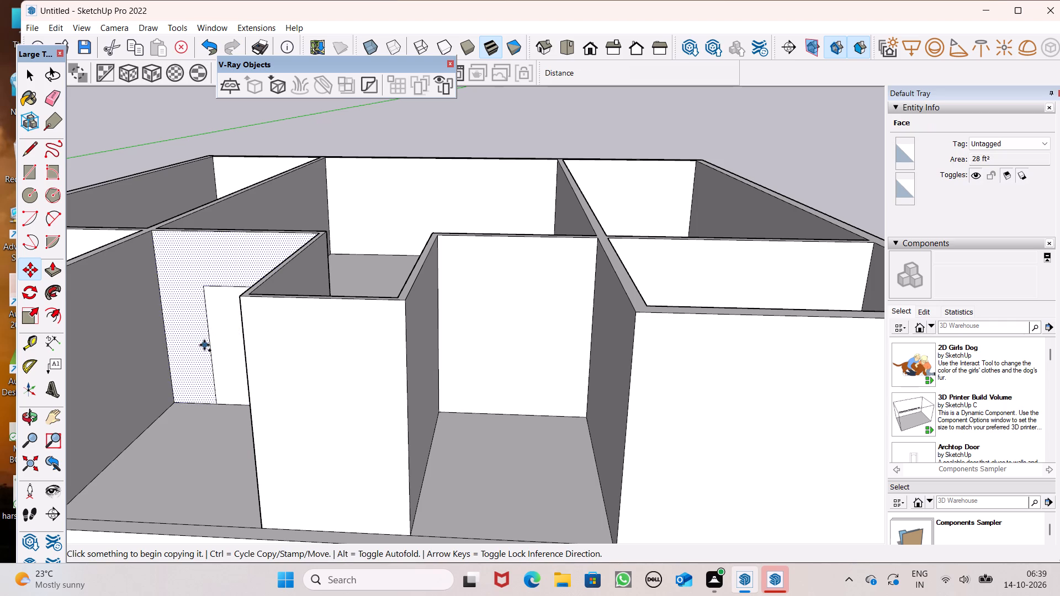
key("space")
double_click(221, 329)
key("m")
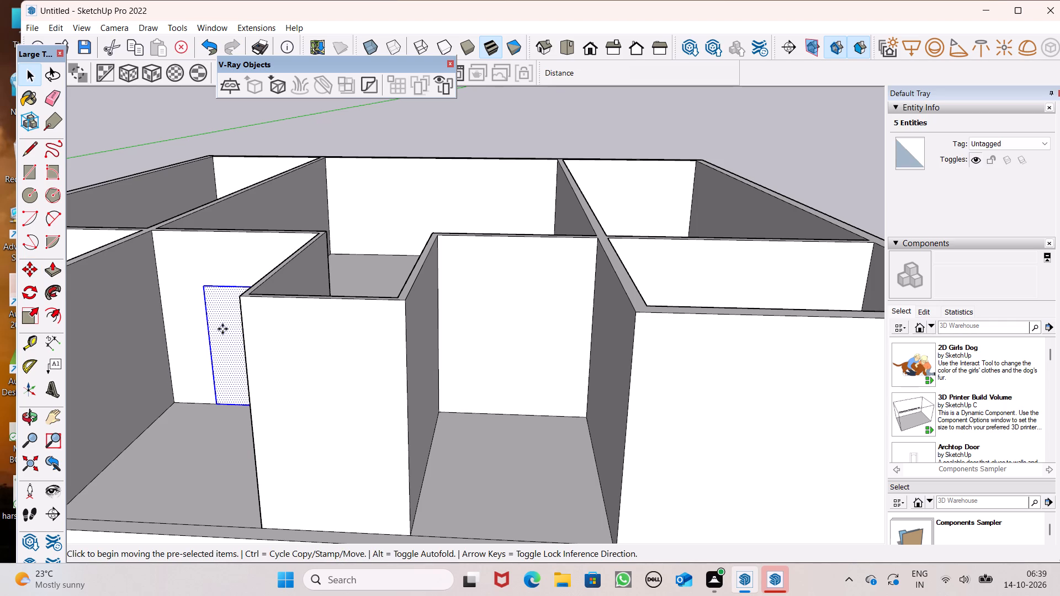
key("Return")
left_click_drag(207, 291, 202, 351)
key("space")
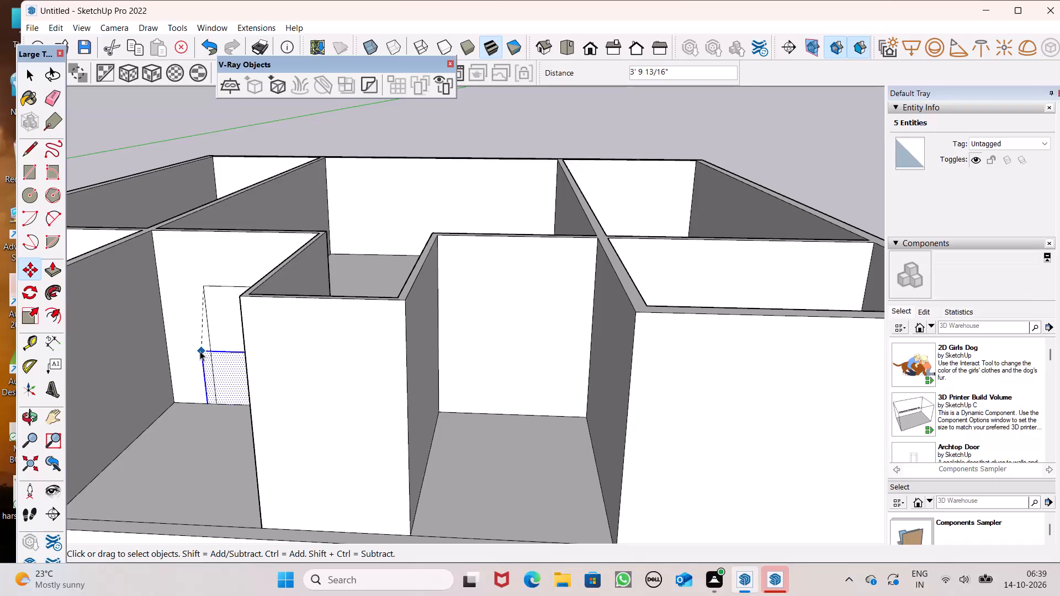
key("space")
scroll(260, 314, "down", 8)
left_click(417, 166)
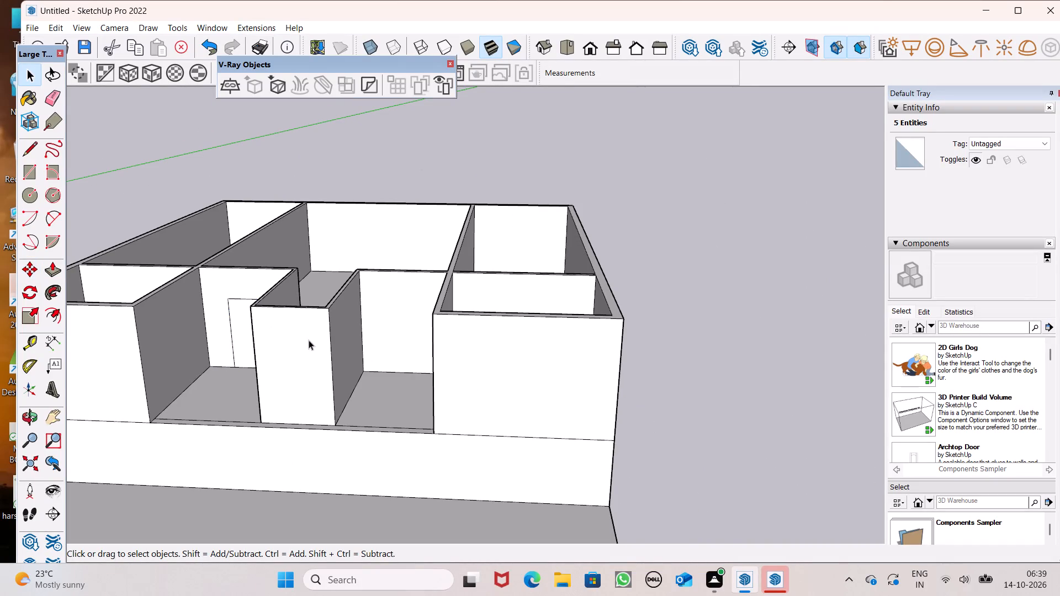
Draw a door rectangle 4' wide and 7' high from the floor line on the back wall of the recess right of the passage.
middle_click_drag(309, 341, 309, 315)
scroll(309, 315, "up", 6)
middle_click_drag(453, 376, 487, 375)
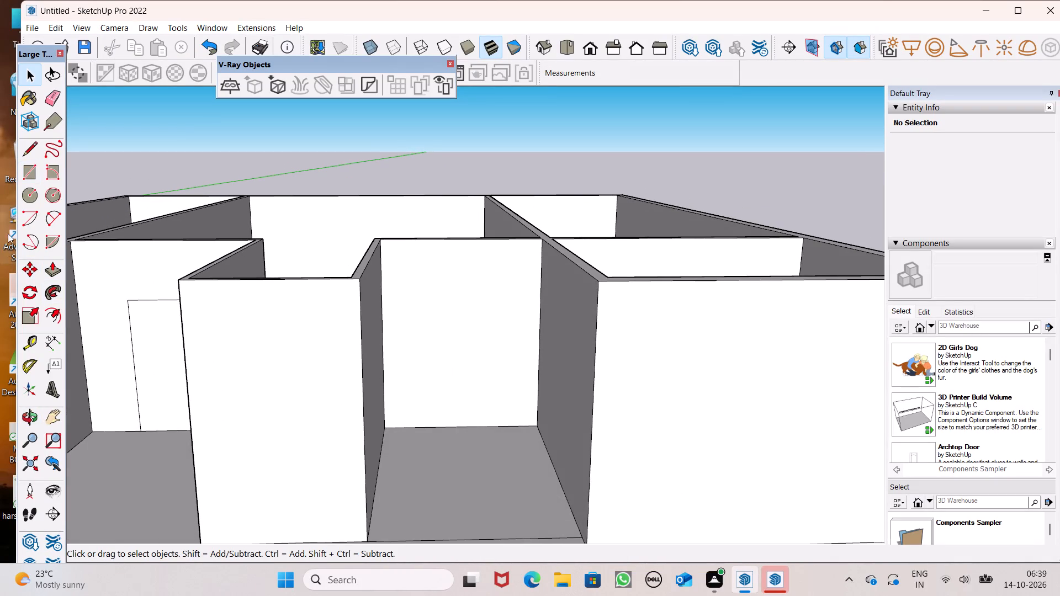
left_click(56, 278)
scroll(497, 291, "up", 4)
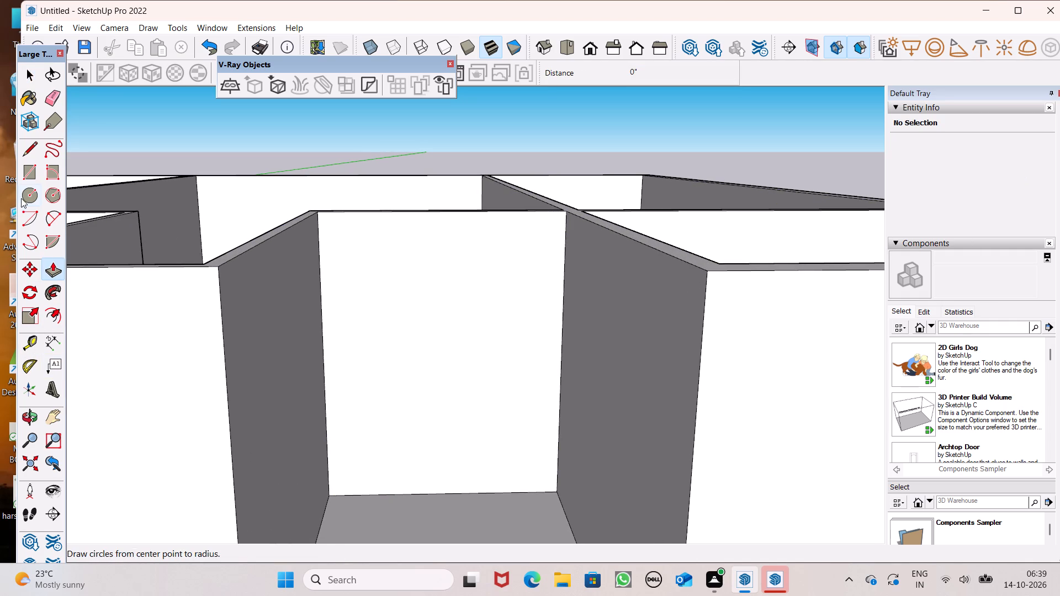
left_click(35, 168)
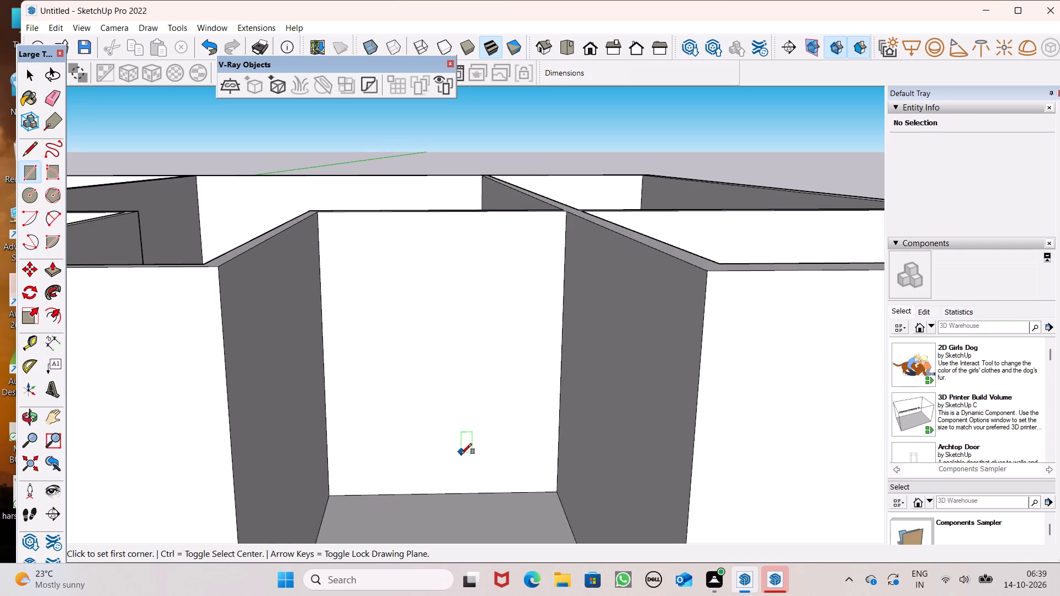
left_click(385, 494)
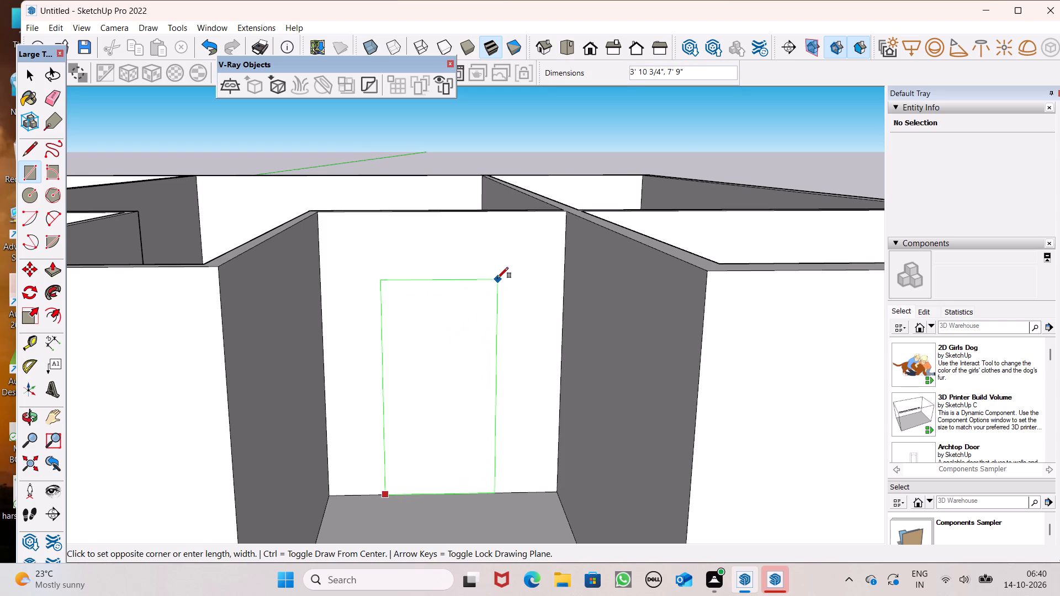
type("4'")
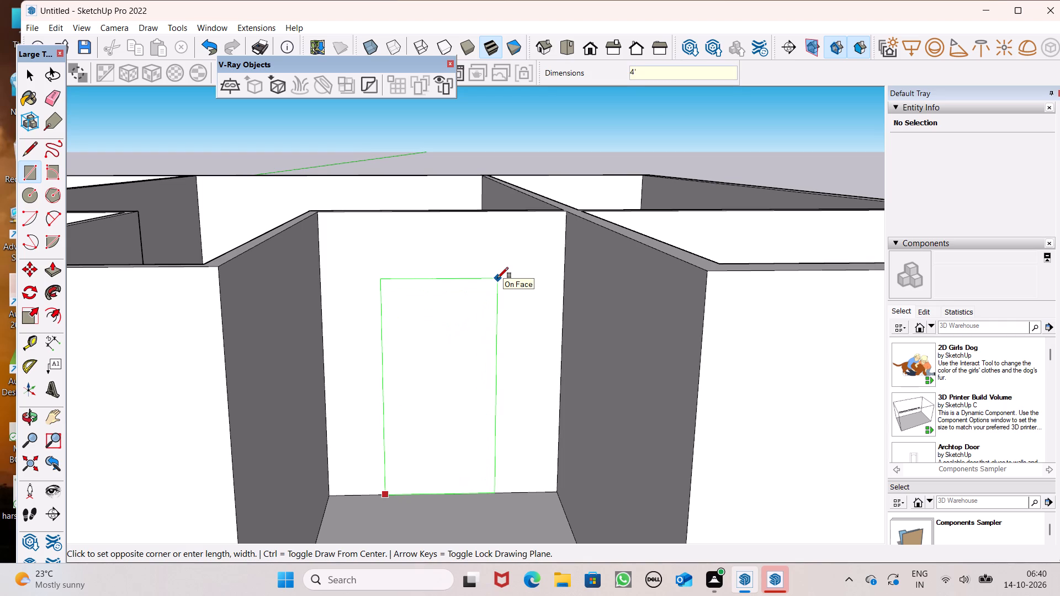
key("comma")
type("7'")
key("Return")
key("space")
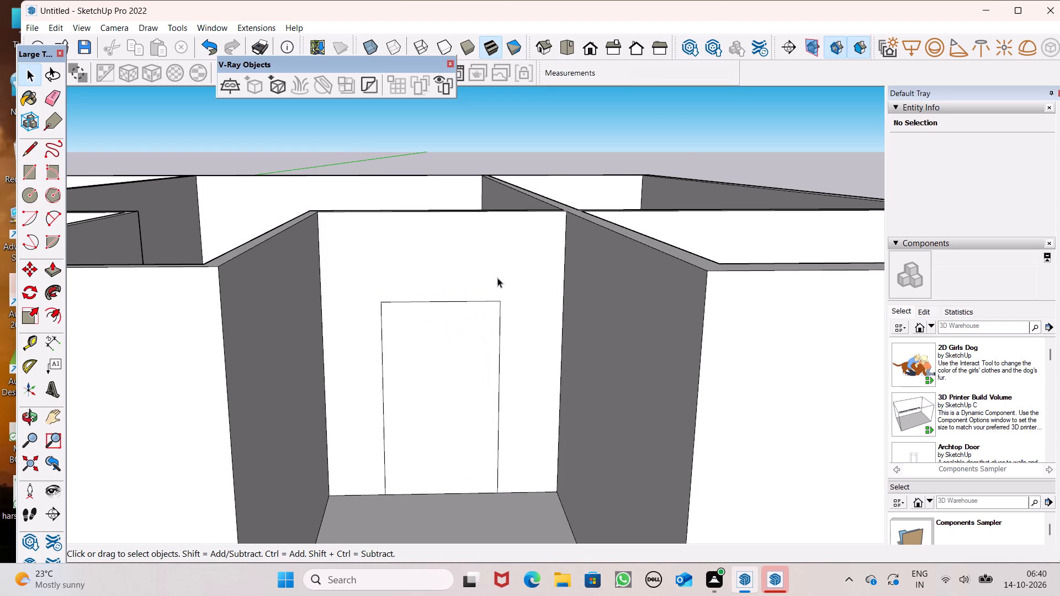
Examine the door outlines in both recesses and the passage block between them from several angles.
scroll(497, 272, "down", 6)
middle_click_drag(511, 351, 504, 383)
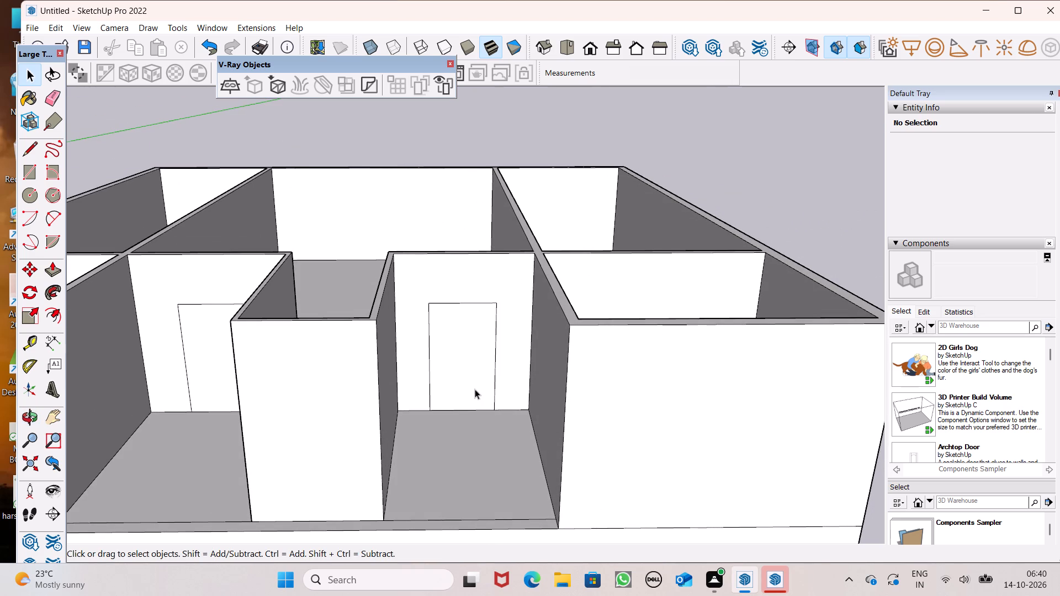
scroll(475, 389, "up", 3)
scroll(484, 338, "down", 7)
middle_click_drag(484, 349, 465, 289)
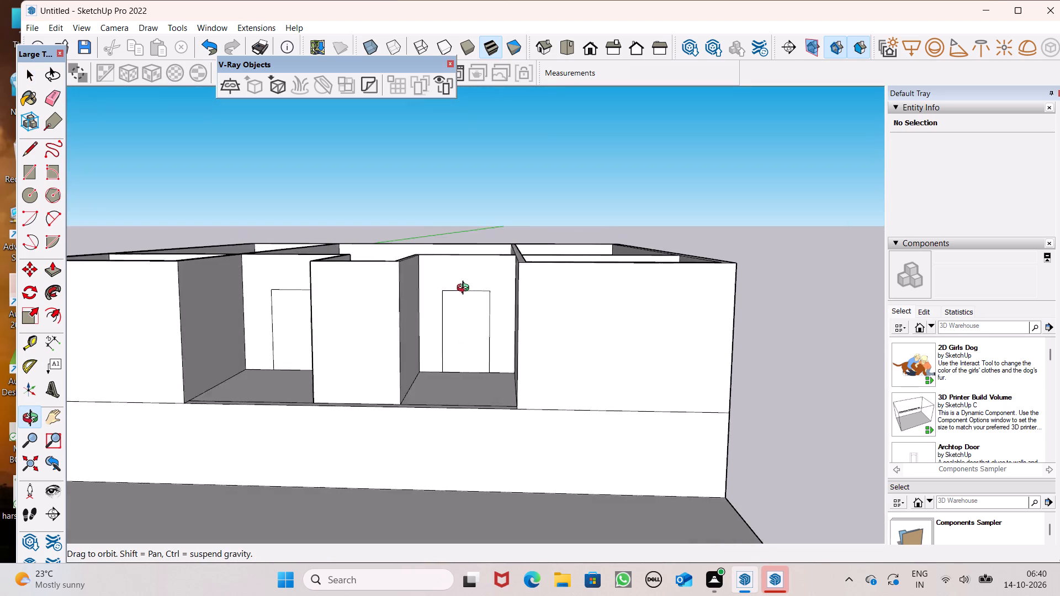
middle_click_drag(465, 289, 475, 287)
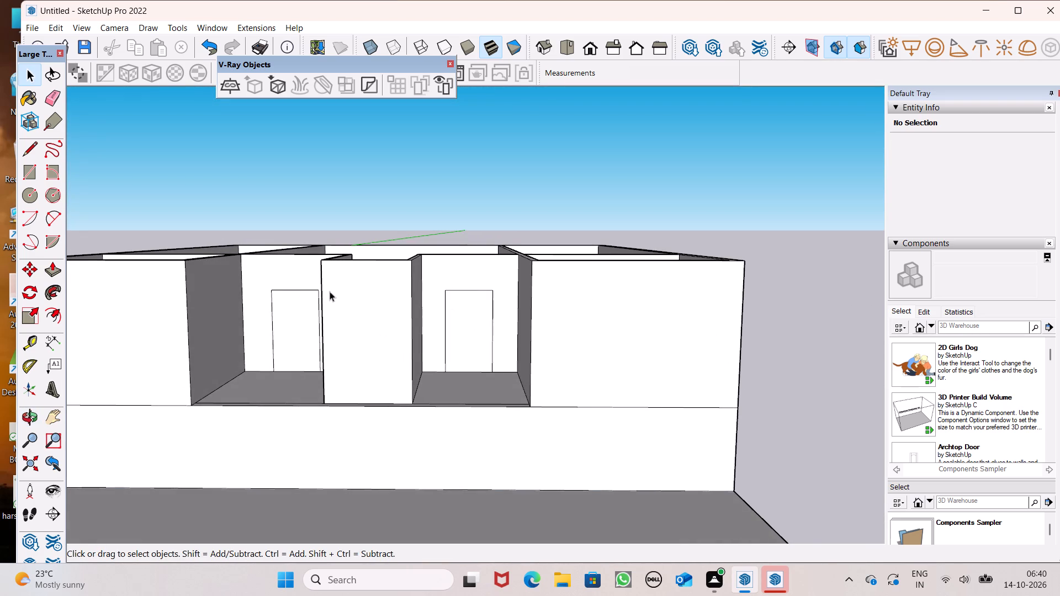
scroll(344, 293, "up", 1)
left_click(48, 260)
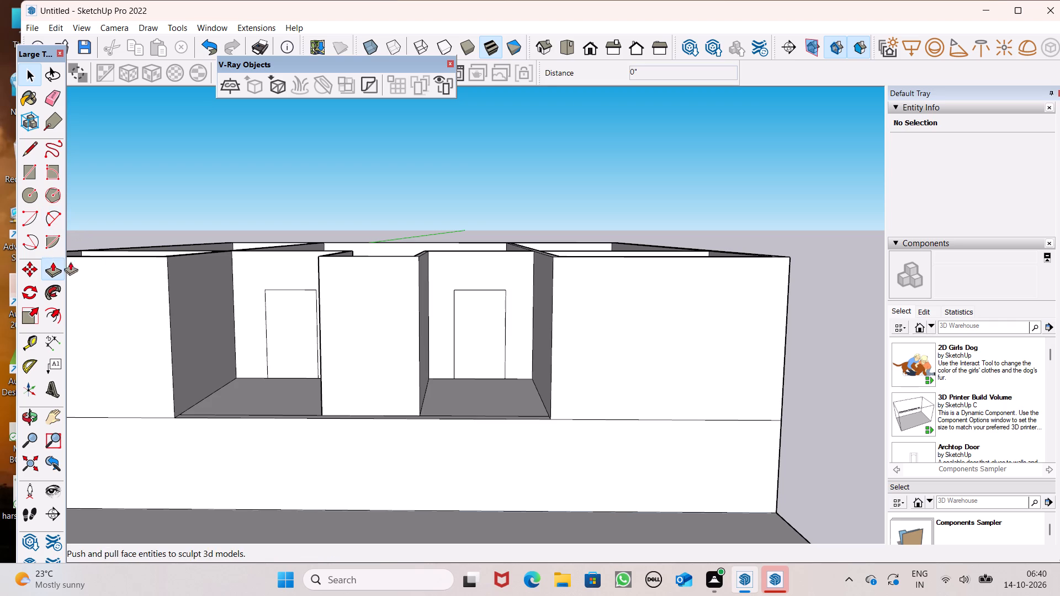
middle_click_drag(309, 331, 387, 349)
scroll(391, 368, "up", 1)
middle_click_drag(391, 369, 390, 369)
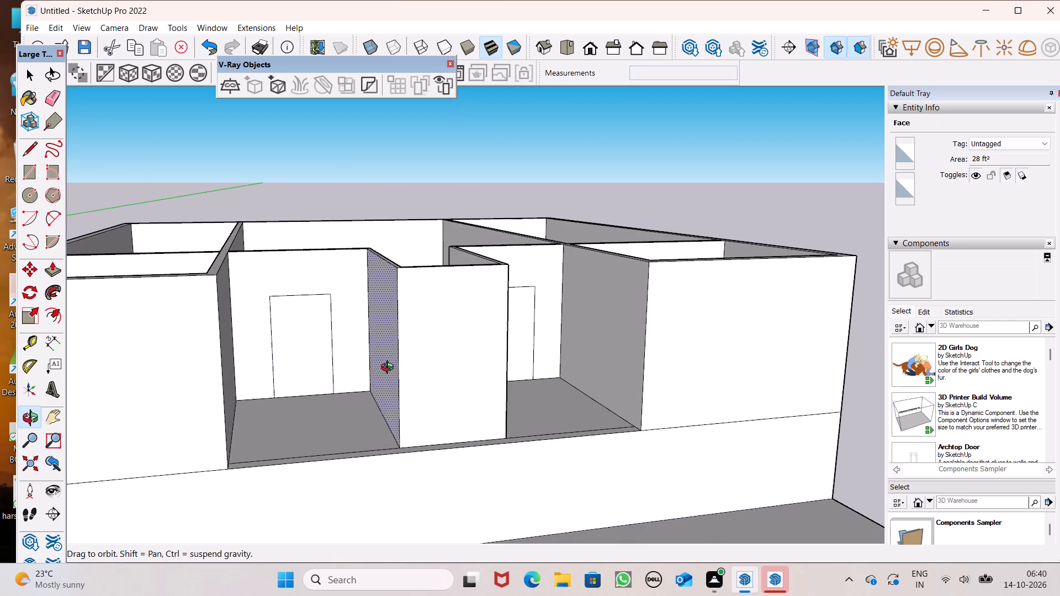
middle_click_drag(390, 369, 358, 359)
key("space")
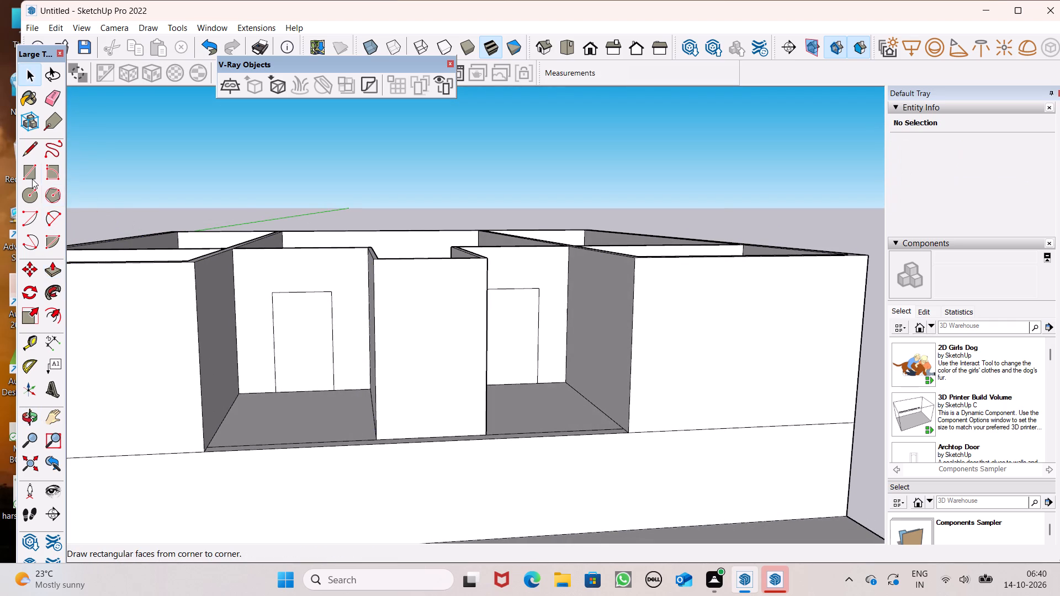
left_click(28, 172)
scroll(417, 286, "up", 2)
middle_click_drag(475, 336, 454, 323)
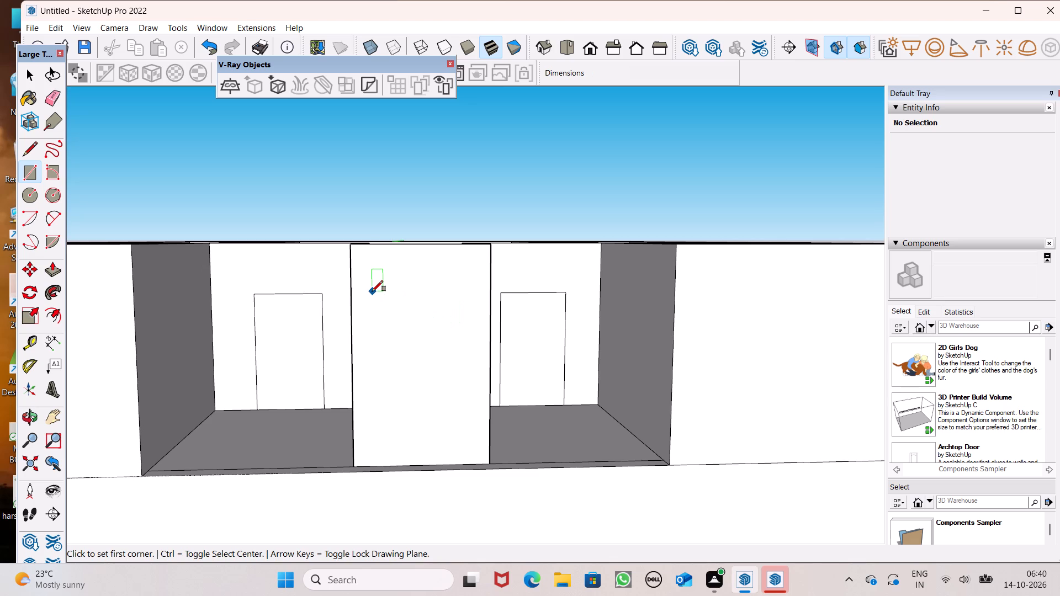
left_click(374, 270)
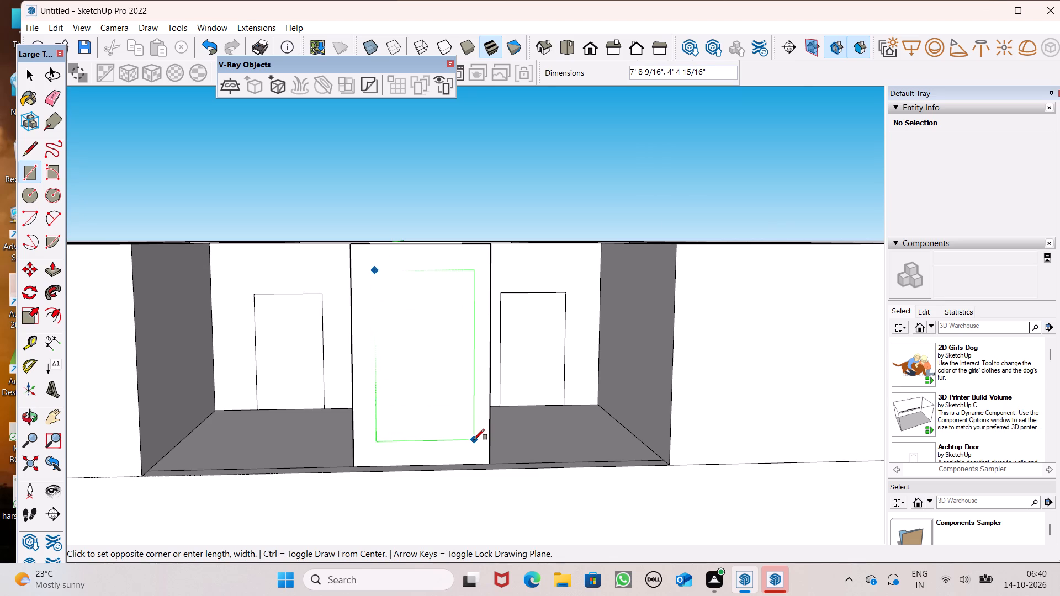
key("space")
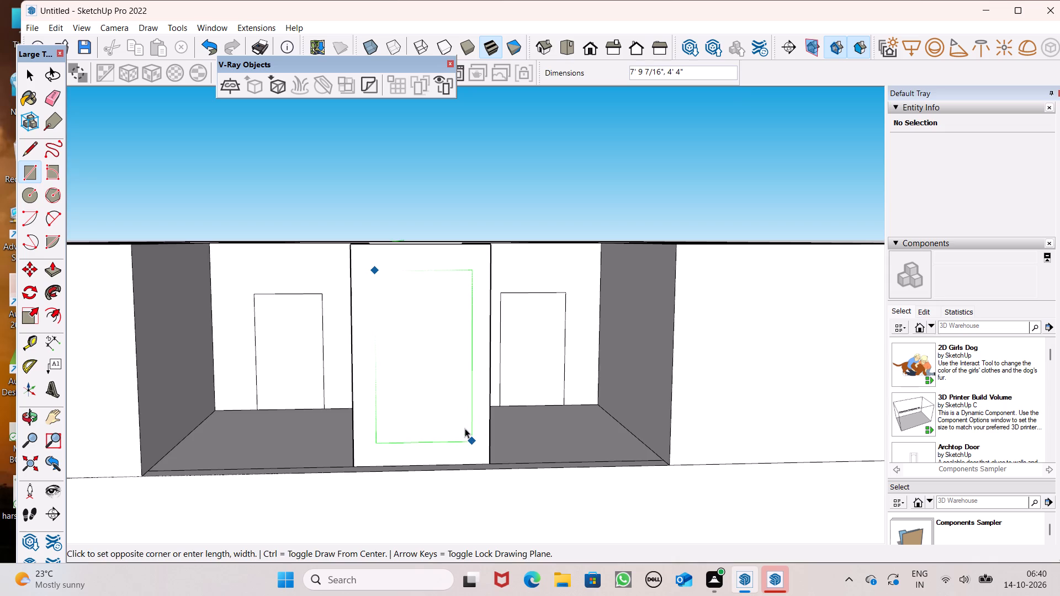
Push/Pull the passage block's front face outward to the outer edge of the floor ledge.
middle_click_drag(464, 422, 417, 567)
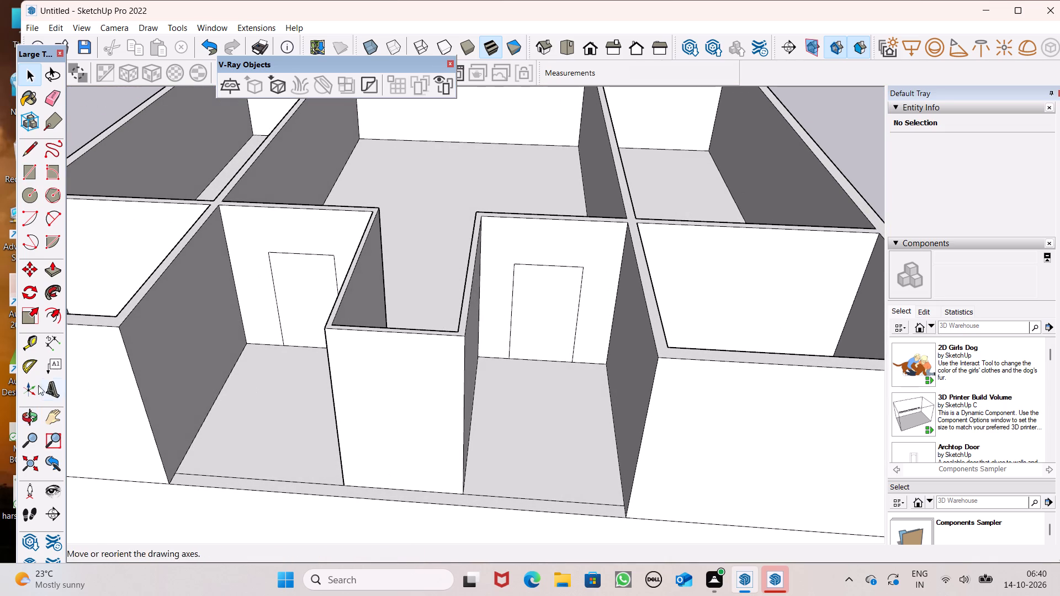
left_click(54, 278)
scroll(421, 486, "up", 1)
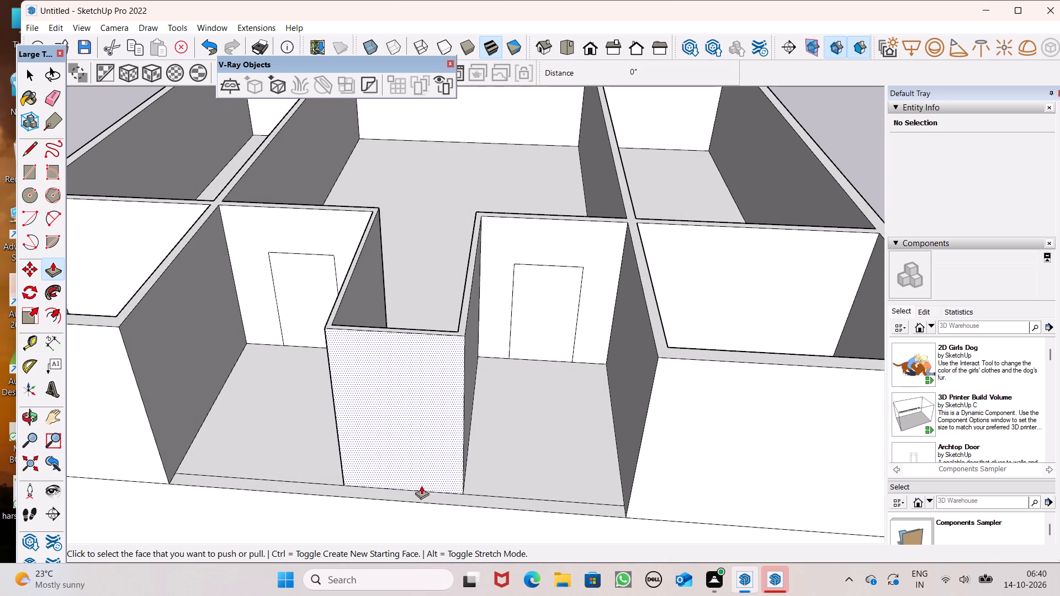
scroll(421, 486, "up", 4)
left_click_drag(405, 465, 405, 487)
left_click(405, 487)
key("space")
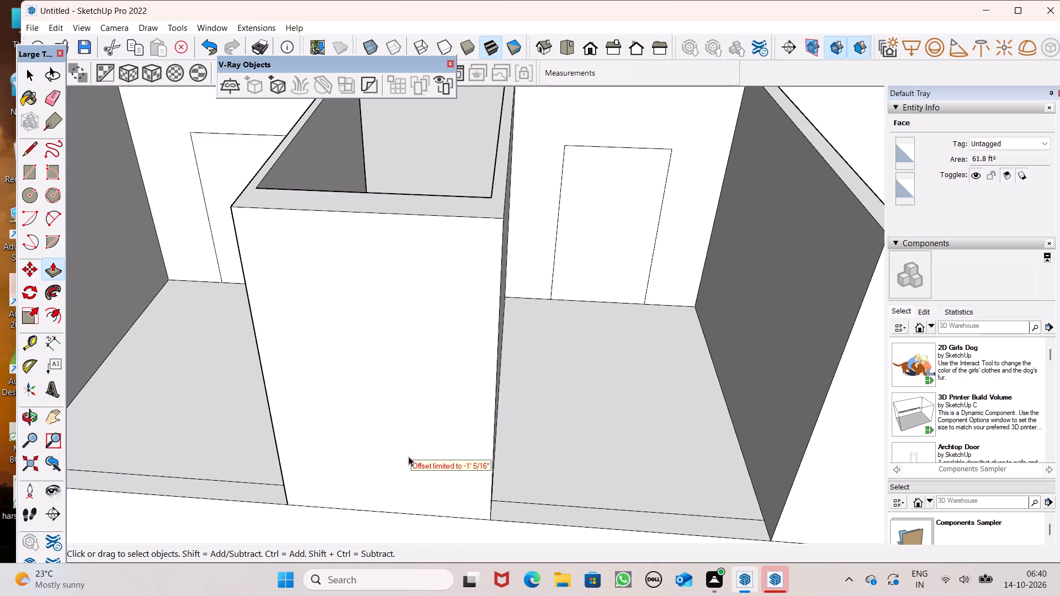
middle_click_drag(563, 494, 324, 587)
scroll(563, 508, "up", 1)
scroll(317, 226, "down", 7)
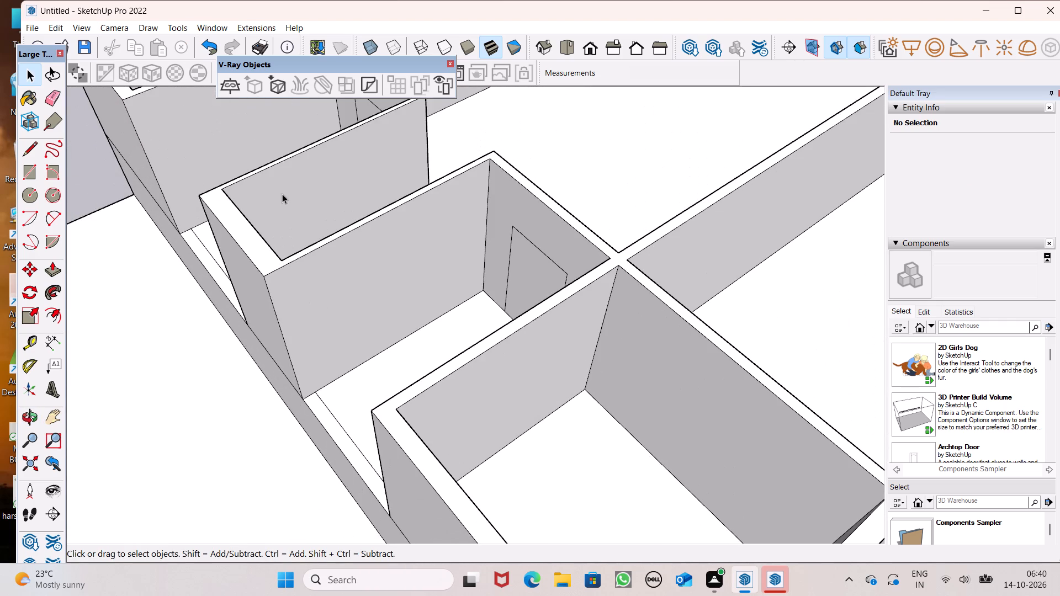
Push/Pull the inner face of the passage block's front wall about 7" outward to thin the wall.
middle_click_drag(282, 195, 100, 438)
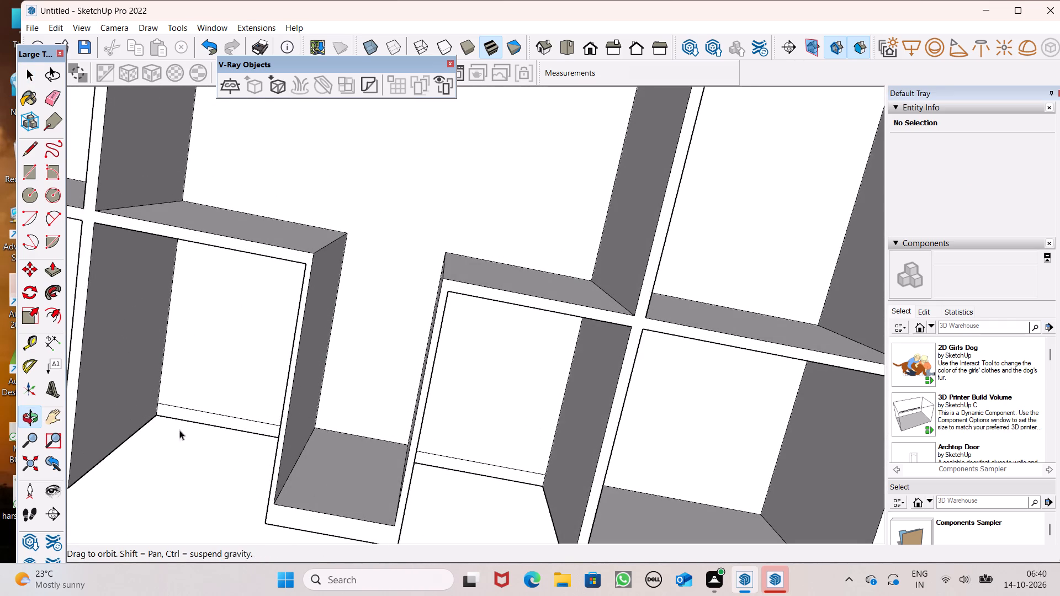
double_click(54, 275)
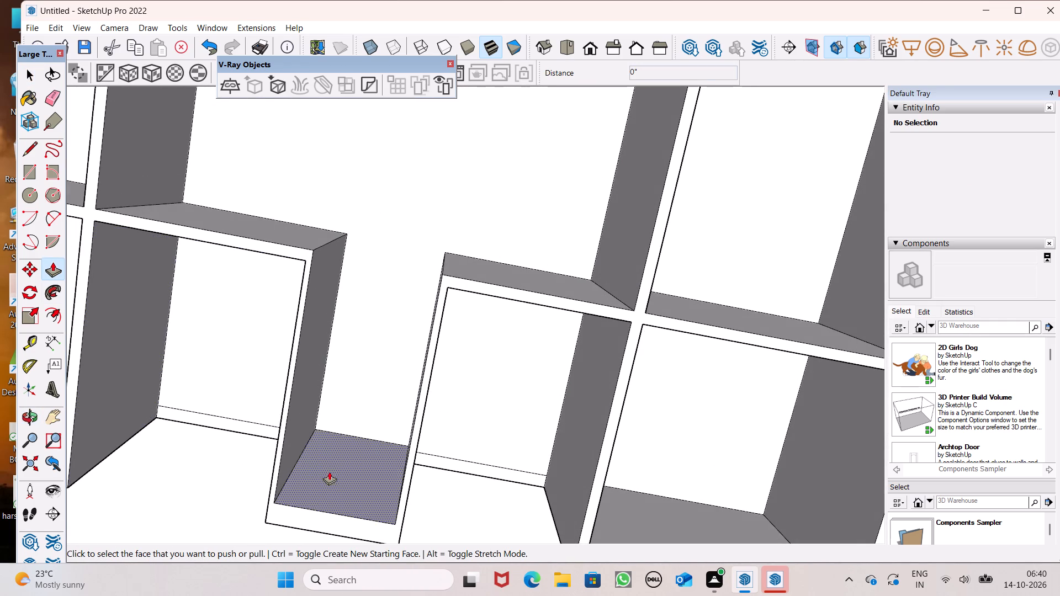
left_click_drag(333, 482, 333, 491)
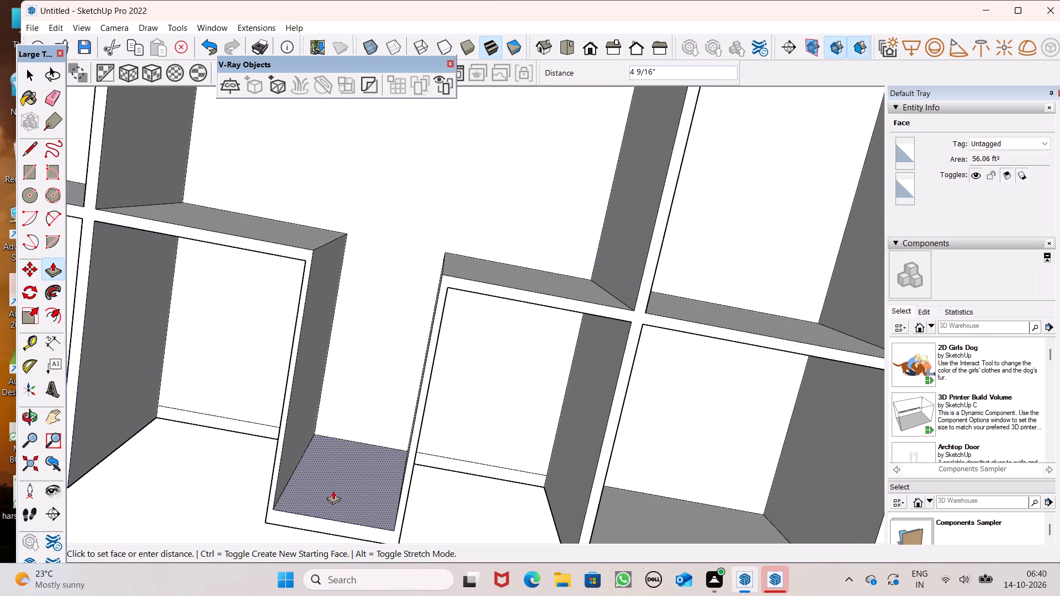
left_click_drag(333, 491, 334, 493)
scroll(326, 389, "down", 10)
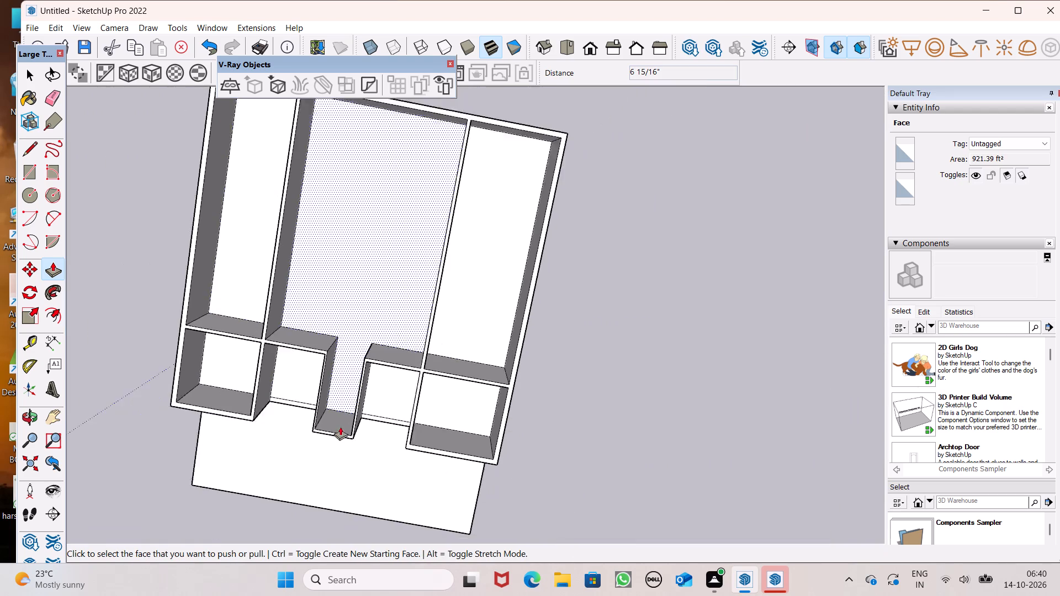
scroll(340, 427, "down", 3)
middle_click_drag(374, 301, 393, 186)
middle_click_drag(349, 482, 475, 198)
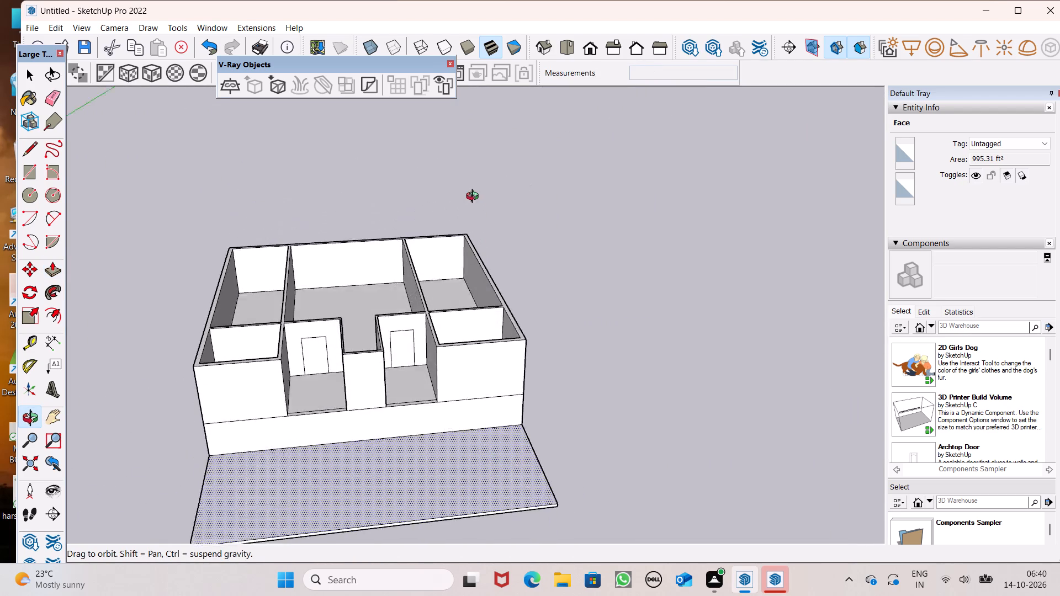
middle_click_drag(475, 198, 473, 192)
key("space")
Draw a rectangle about 3' 10" wide and 7' 2" high in the middle of the passage block's front face.
scroll(375, 374, "up", 7)
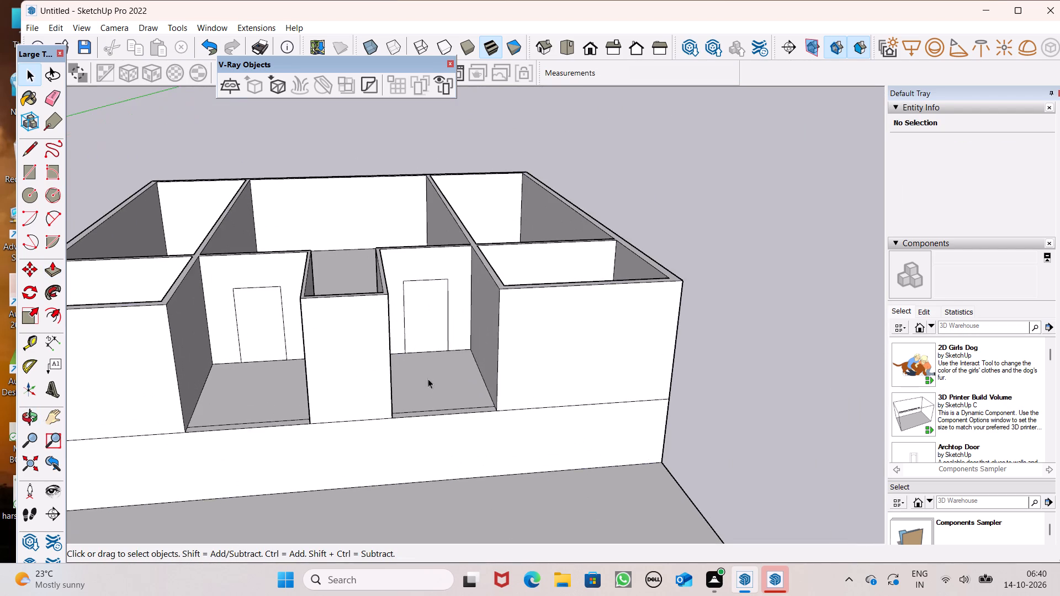
middle_click_drag(428, 382, 405, 312)
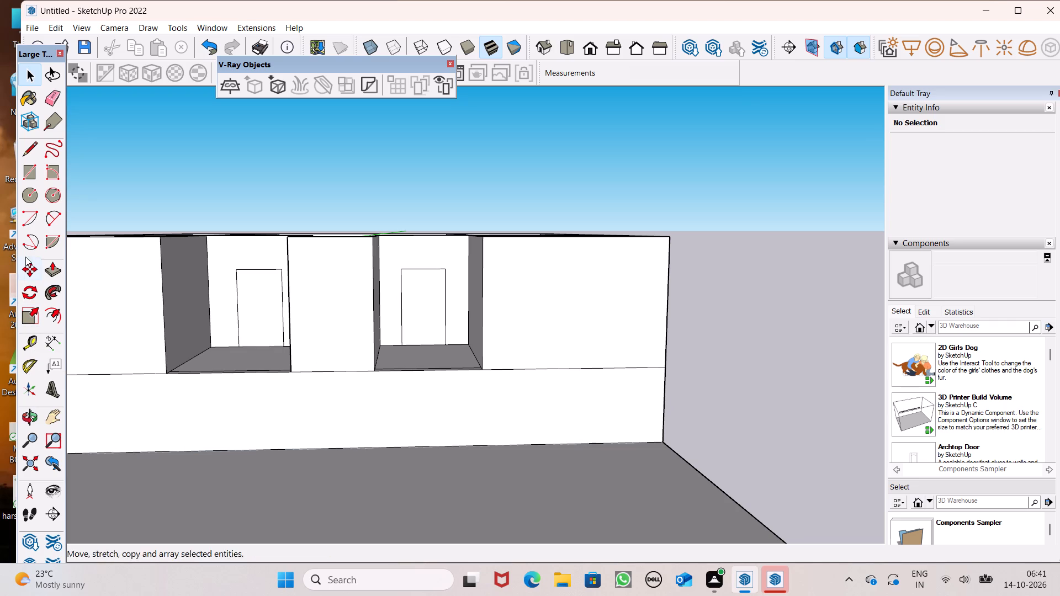
left_click(30, 177)
scroll(278, 275, "up", 6)
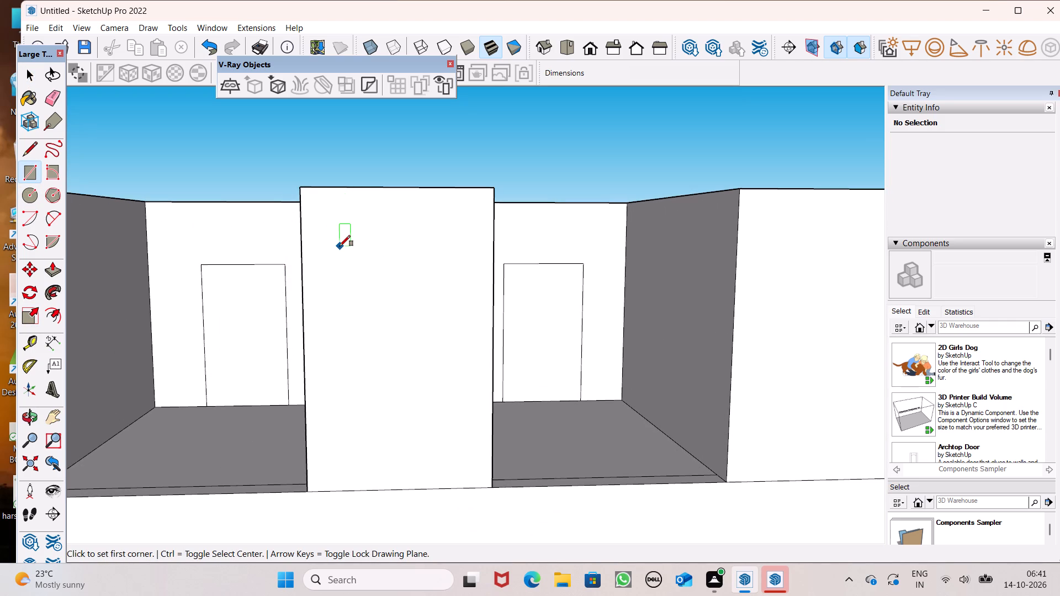
left_click_drag(340, 246, 343, 251)
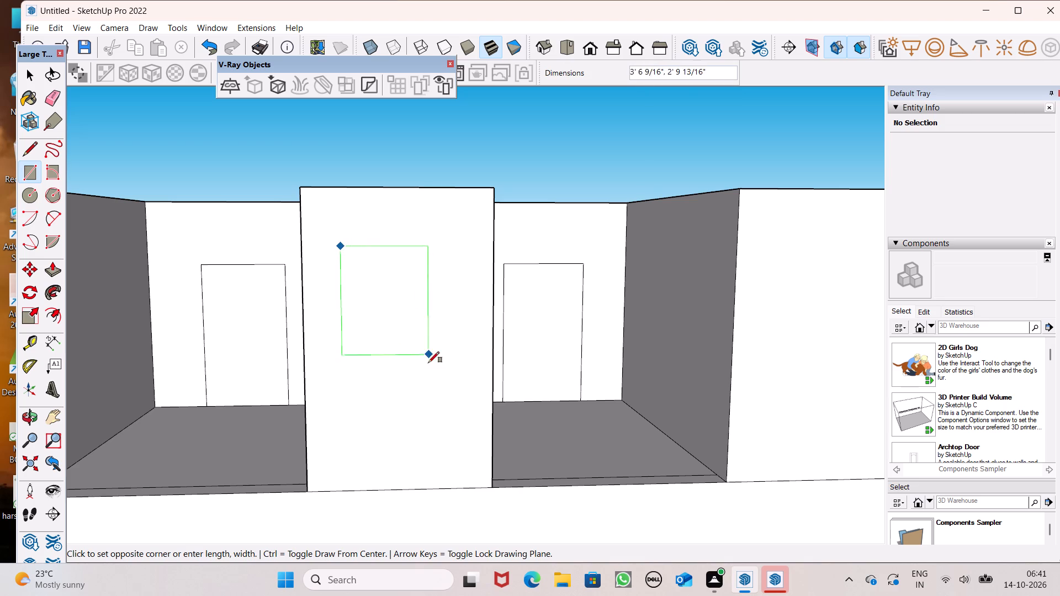
left_click(459, 461)
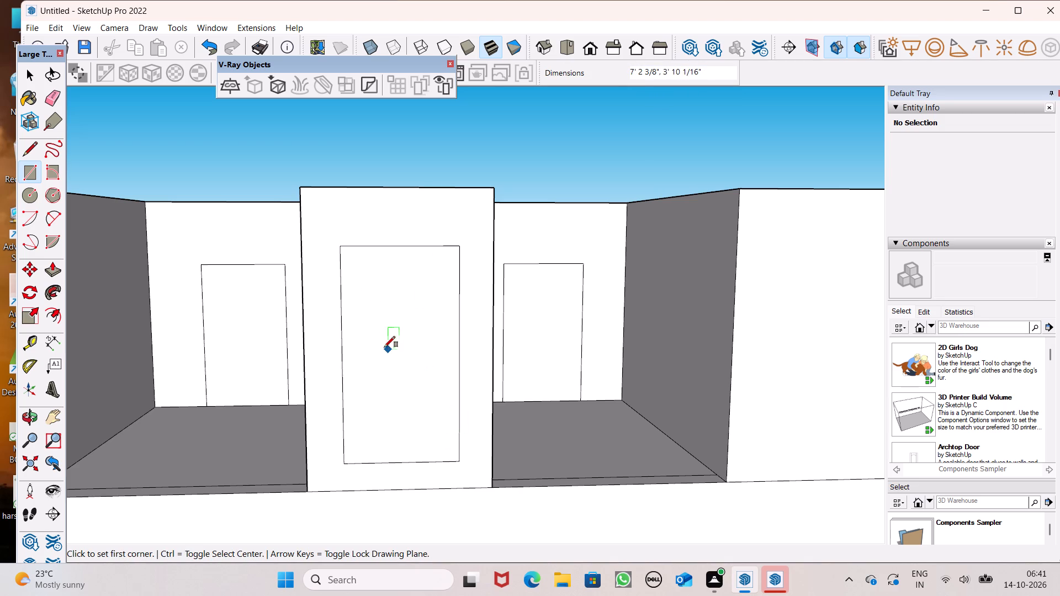
scroll(384, 347, "down", 2)
key("space")
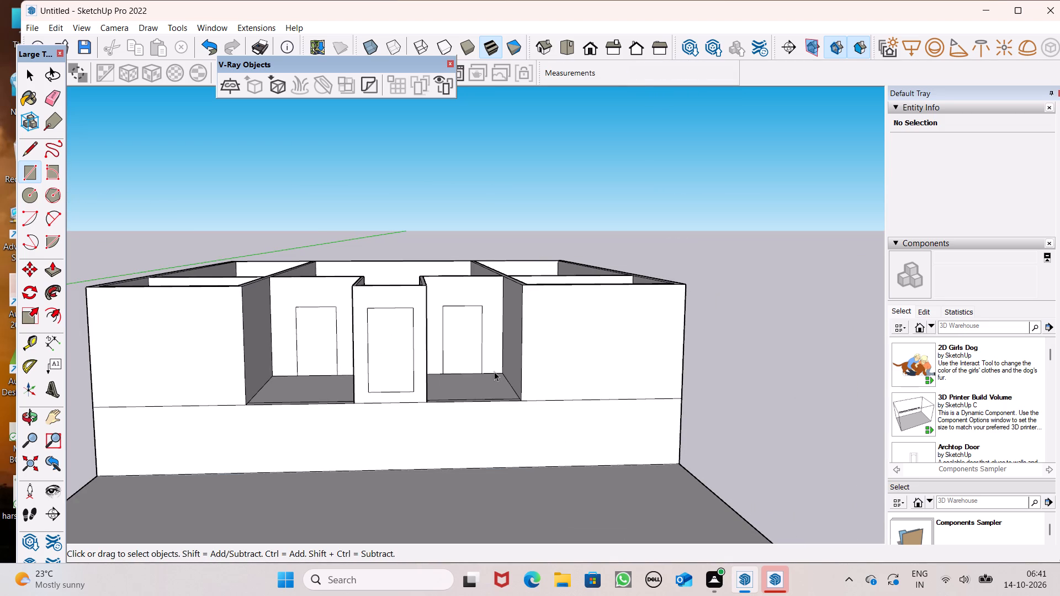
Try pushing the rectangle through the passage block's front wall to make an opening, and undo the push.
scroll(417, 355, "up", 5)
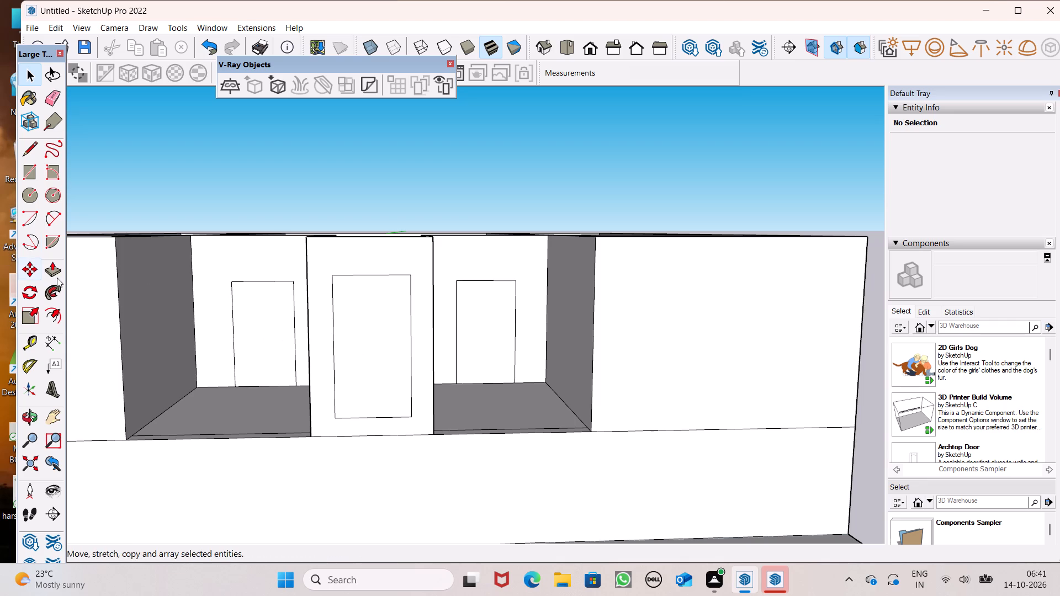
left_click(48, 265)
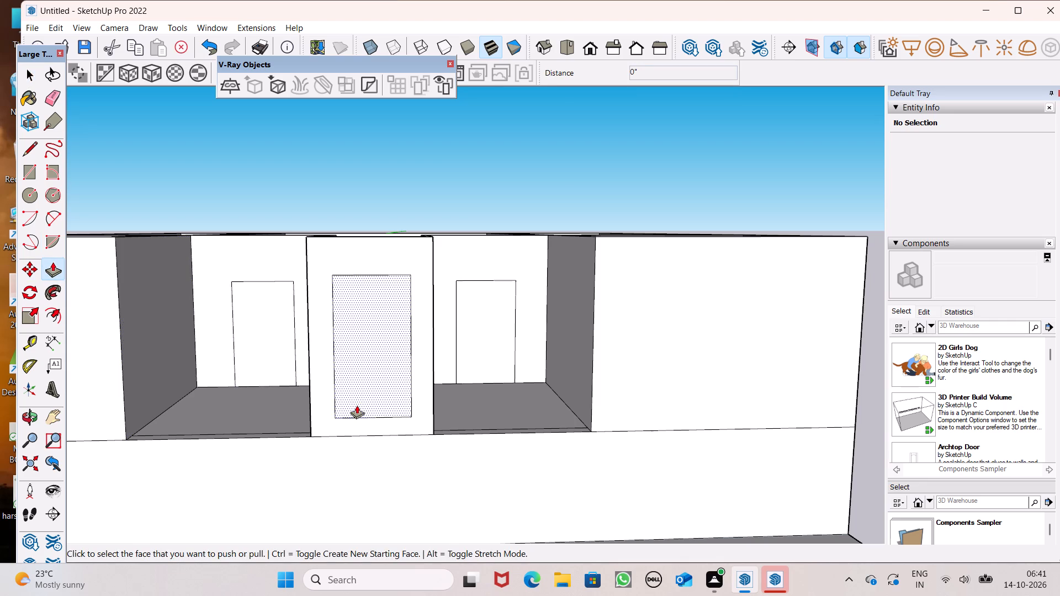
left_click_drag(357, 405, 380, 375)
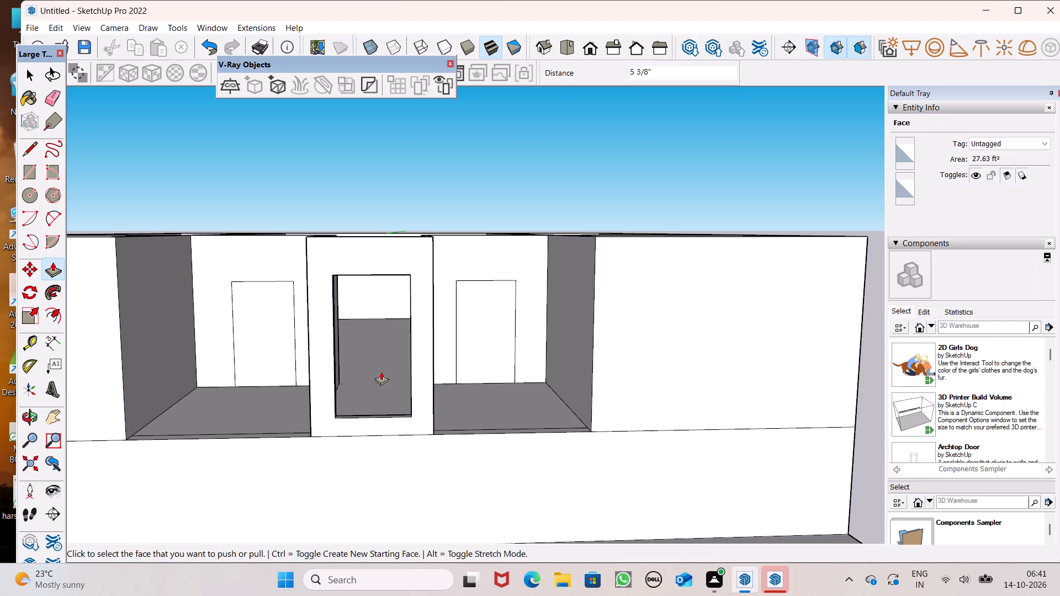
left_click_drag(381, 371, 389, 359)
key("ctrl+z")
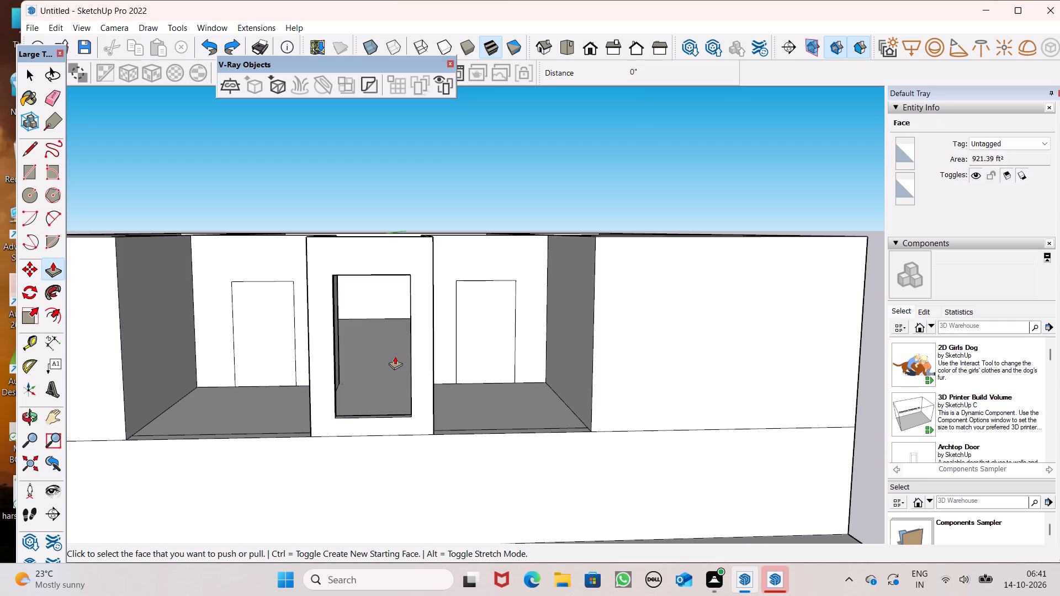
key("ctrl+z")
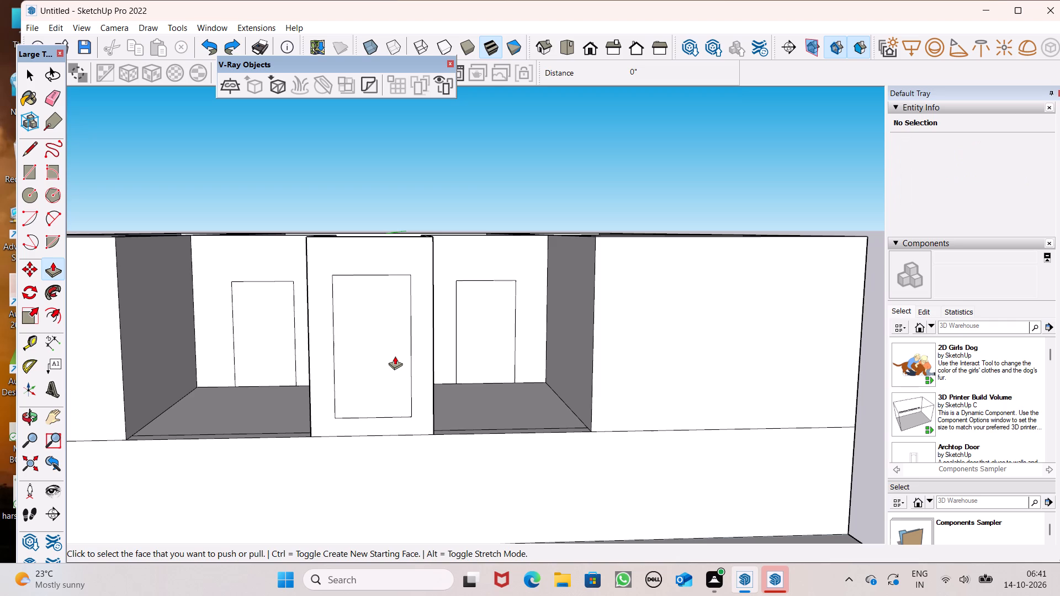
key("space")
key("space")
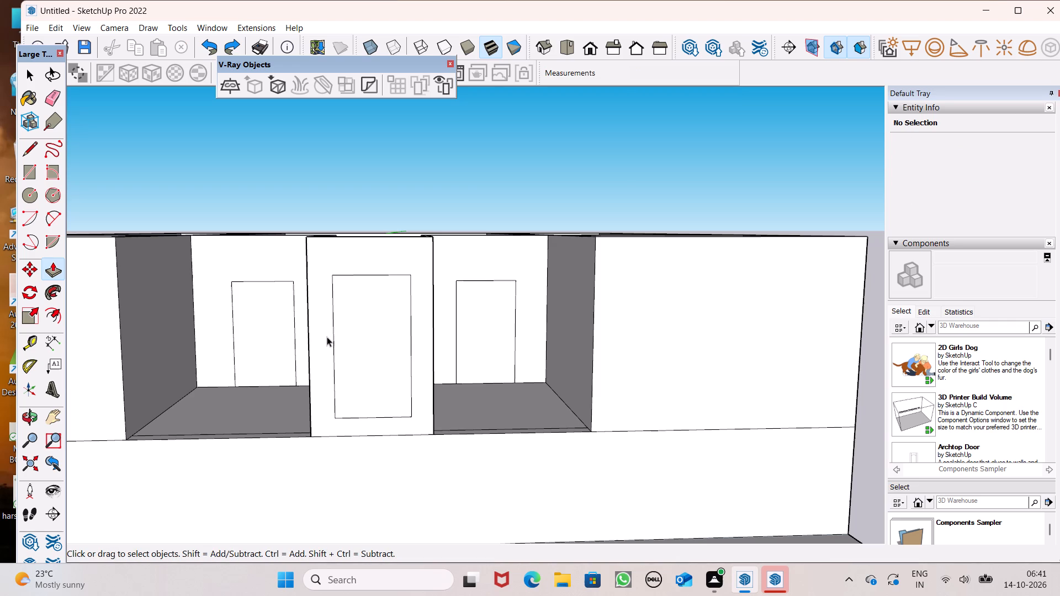
Draw a window rectangle about 6' 5" wide and 7' high on the front wall of the room left of the recesses.
scroll(442, 295, "down", 5)
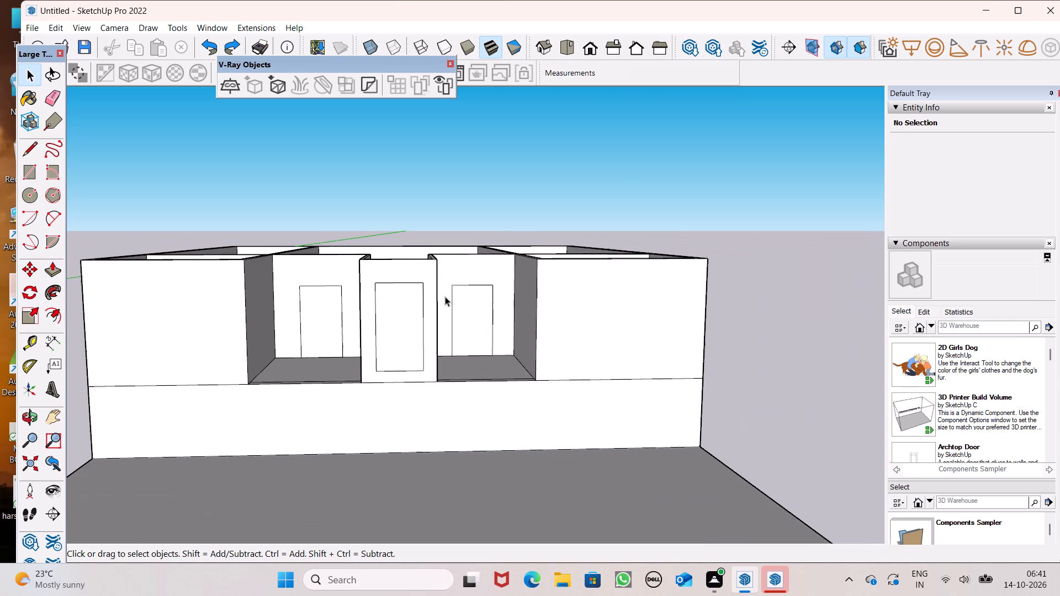
scroll(468, 297, "down", 3)
scroll(228, 283, "up", 5)
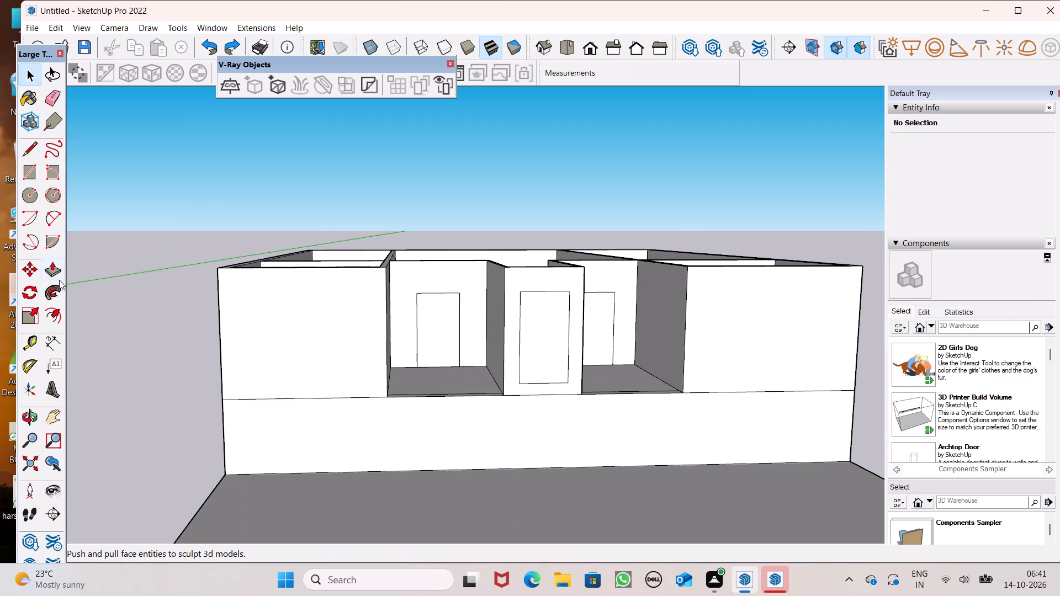
left_click(34, 164)
scroll(212, 252, "up", 4)
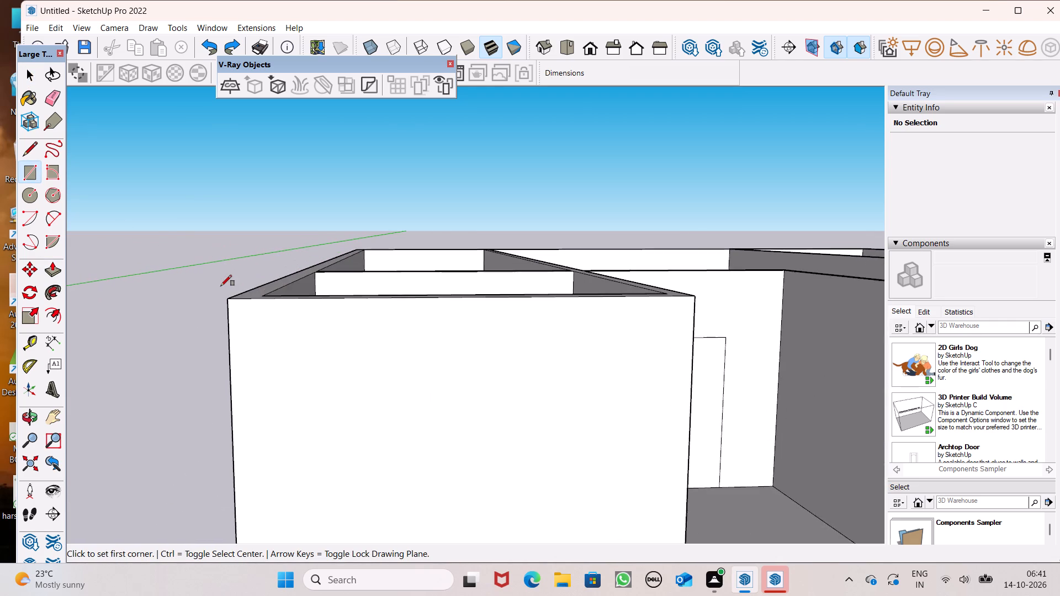
scroll(221, 286, "down", 5)
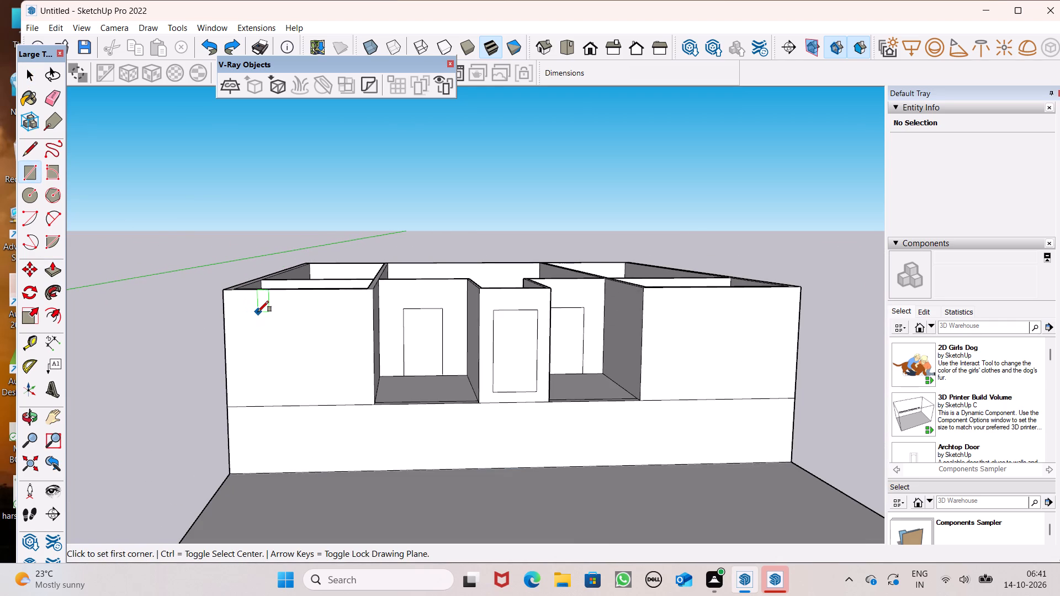
left_click(258, 311)
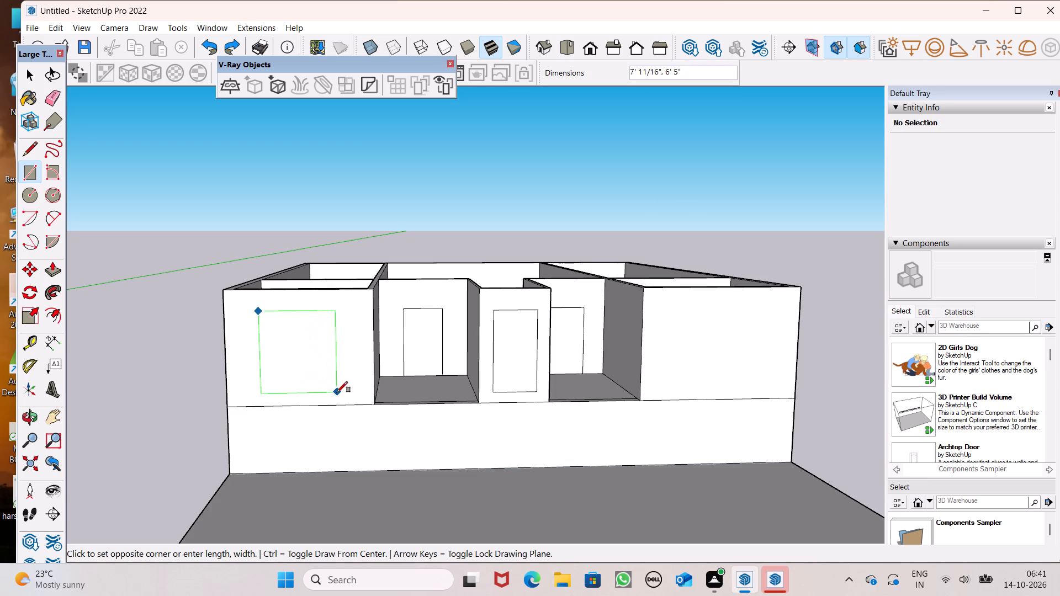
left_click(337, 392)
Draw a wide window rectangle on the front wall of the room right of the recesses, inset from the wall's edges.
scroll(112, 339, "down", 4)
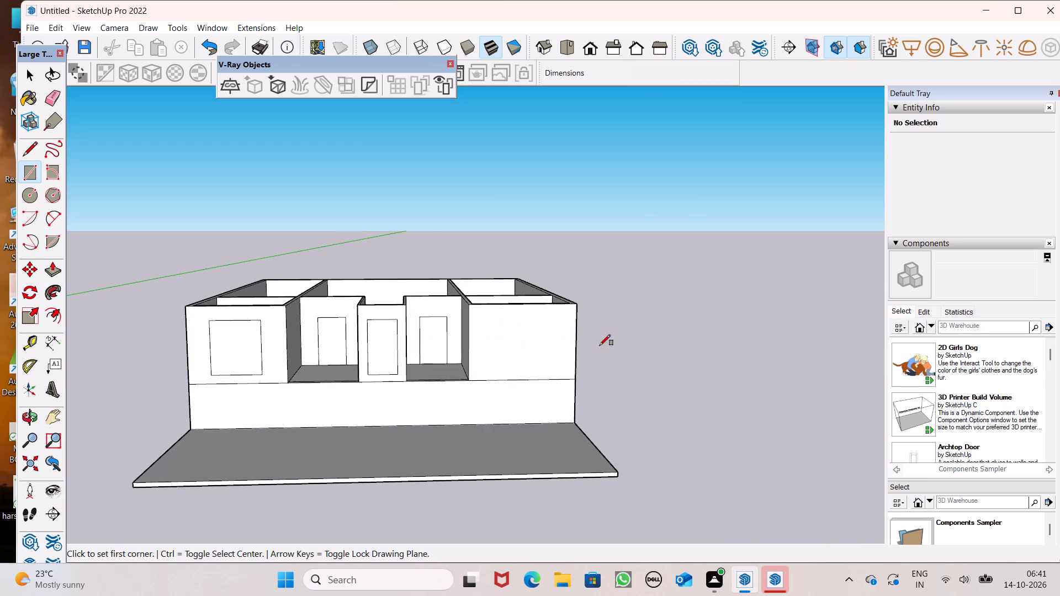
scroll(610, 352, "up", 7)
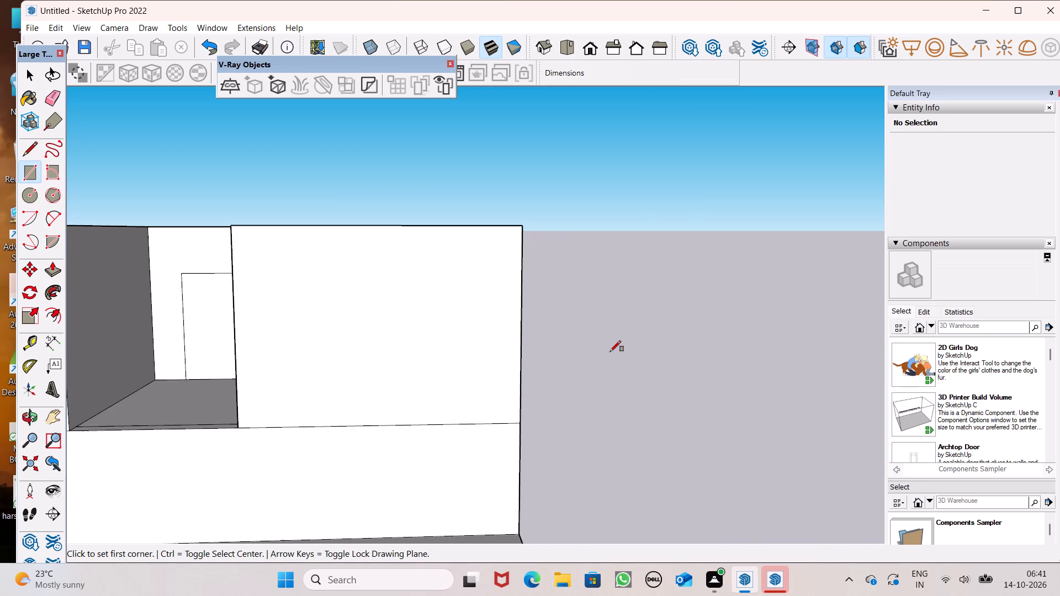
scroll(608, 349, "up", 1)
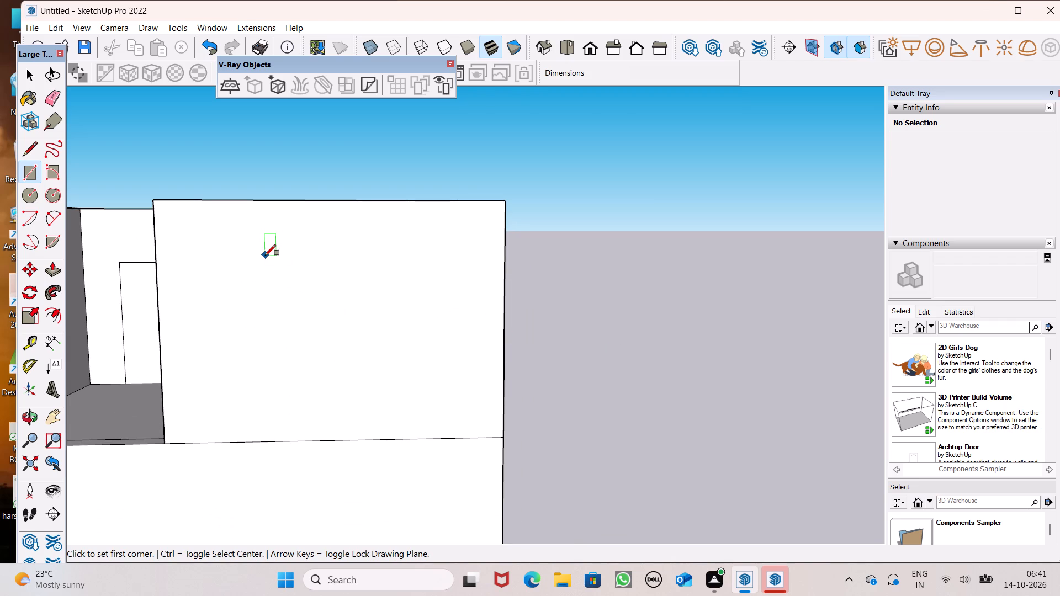
left_click(210, 246)
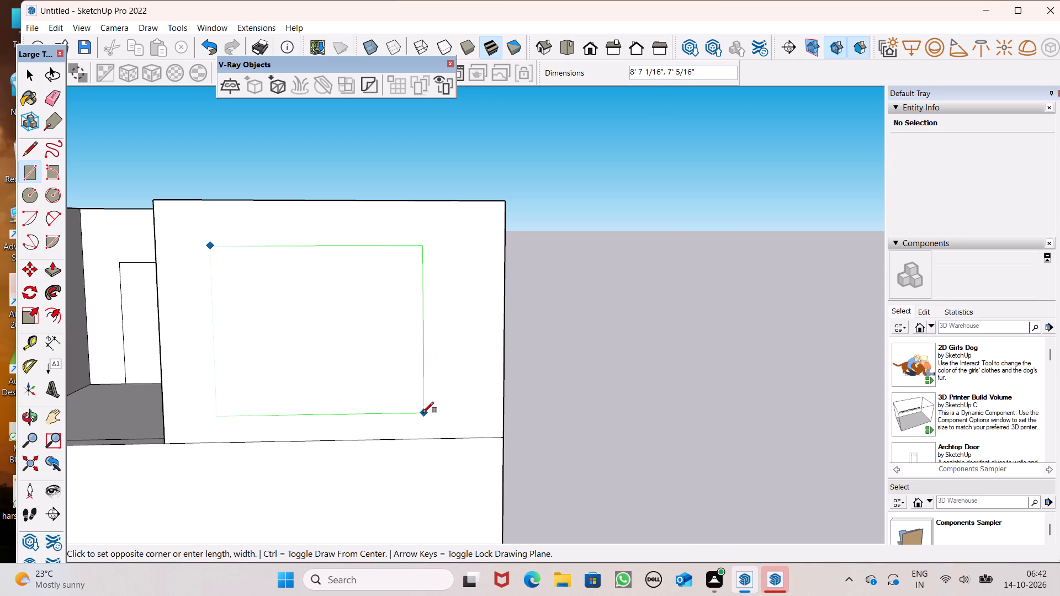
left_click(415, 403)
key("space")
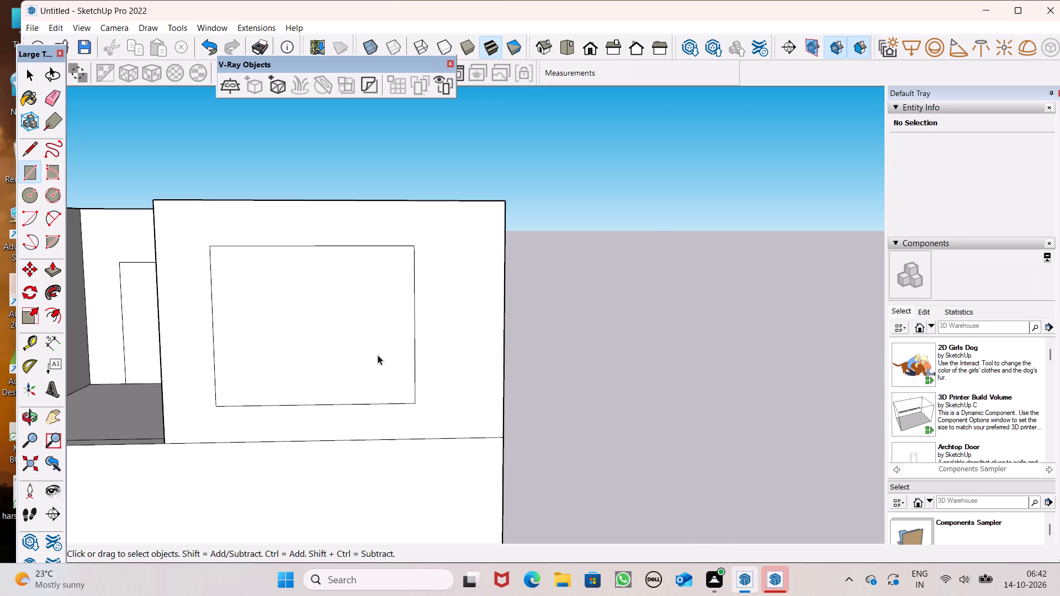
Examine the whole storey from the front and above, checking the window and door outlines and the room layout.
scroll(405, 353, "down", 7)
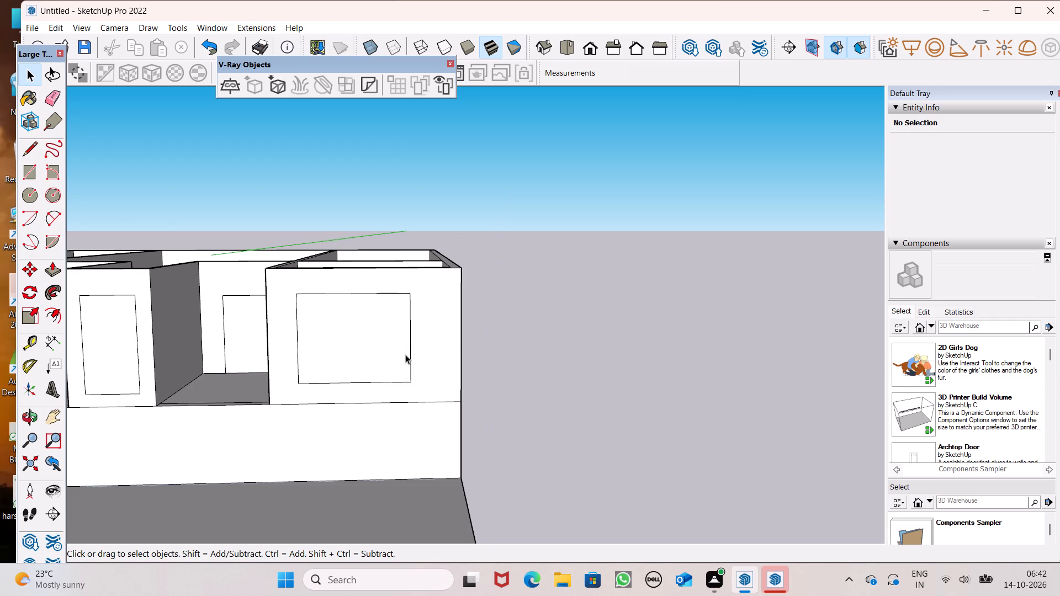
scroll(405, 354, "down", 11)
scroll(367, 309, "down", 2)
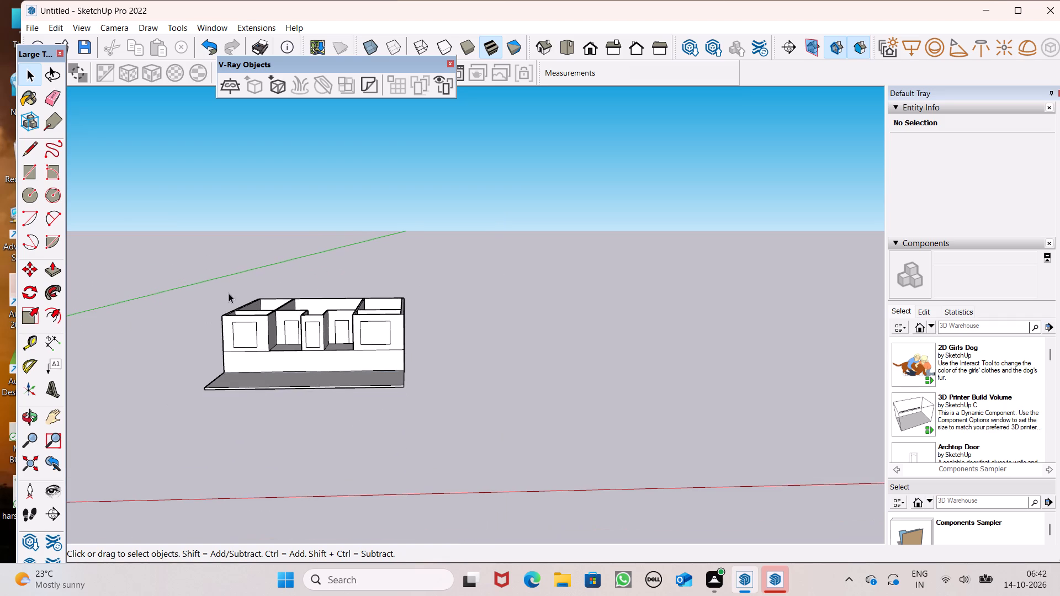
scroll(0, 232, "down", 3)
middle_click_drag(24, 270, 47, 305)
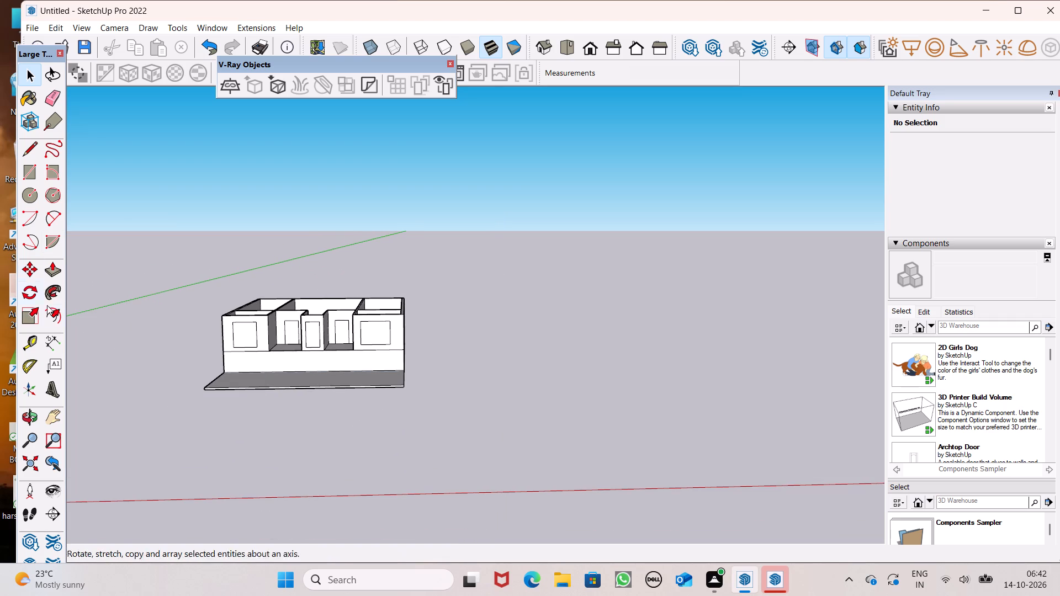
middle_click_drag(47, 305, 70, 455)
scroll(146, 316, "down", 2)
middle_click_drag(176, 387, 176, 445)
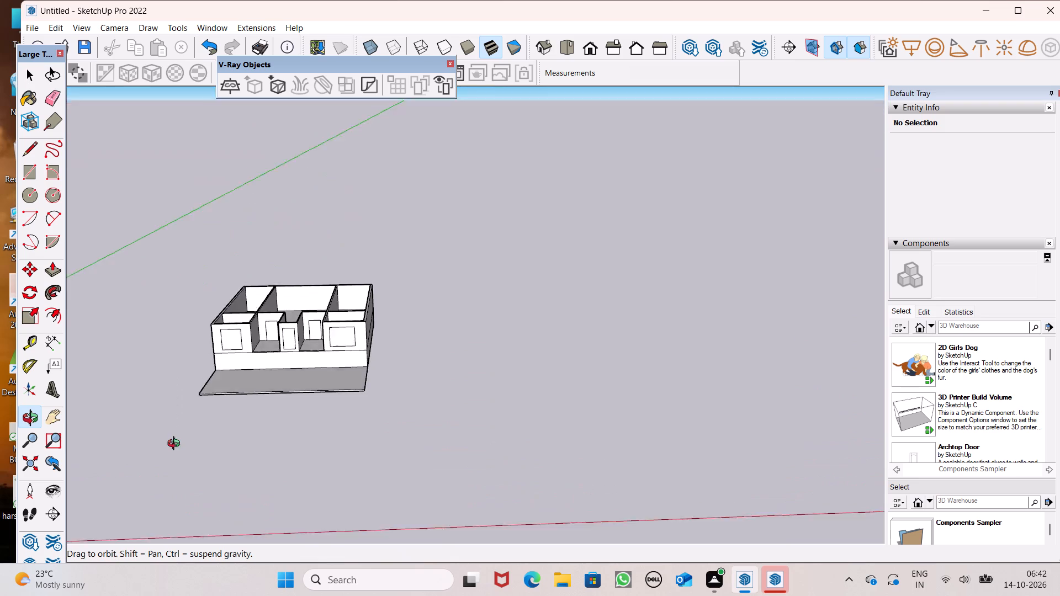
middle_click_drag(176, 445, 180, 473)
middle_click_drag(181, 476, 181, 494)
middle_click_drag(181, 500, 181, 530)
scroll(129, 185, "up", 6)
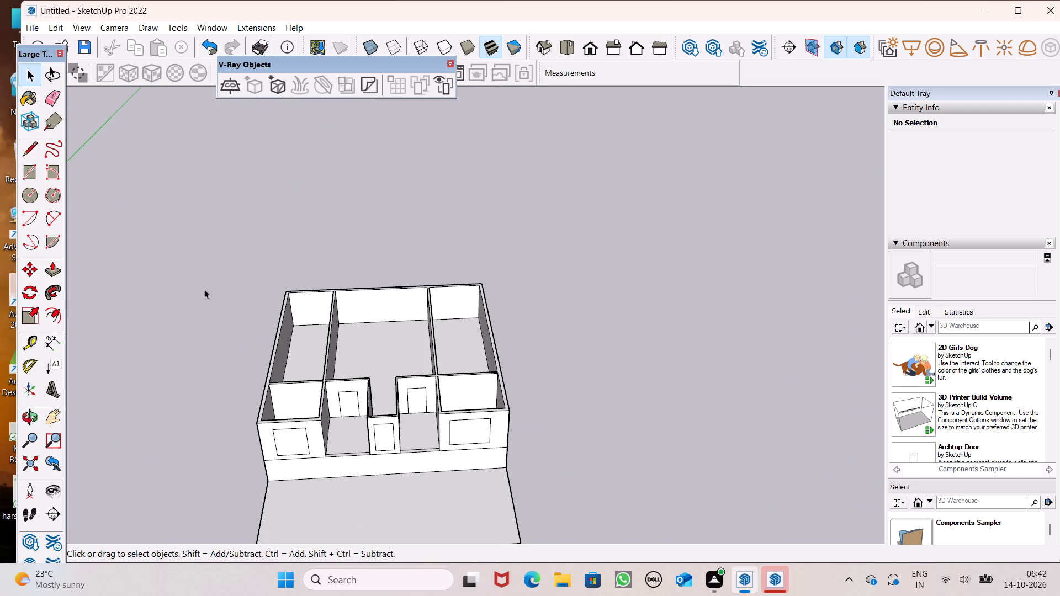
scroll(257, 366, "up", 4)
scroll(295, 413, "up", 3)
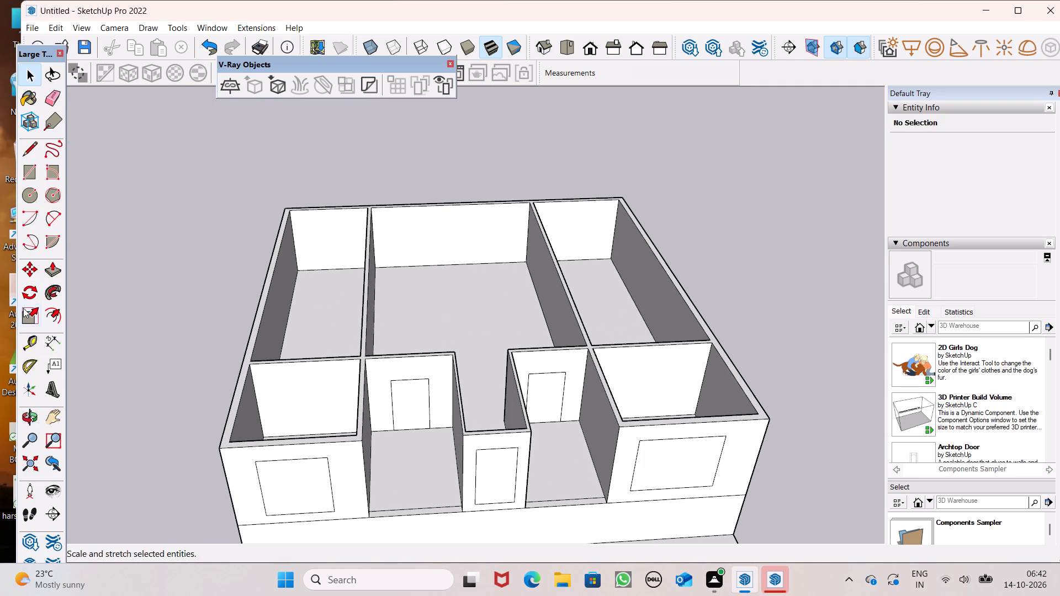
Push/Pull the top face of the storey's walls up 2' to make all the walls taller.
left_click_drag(58, 272, 70, 254)
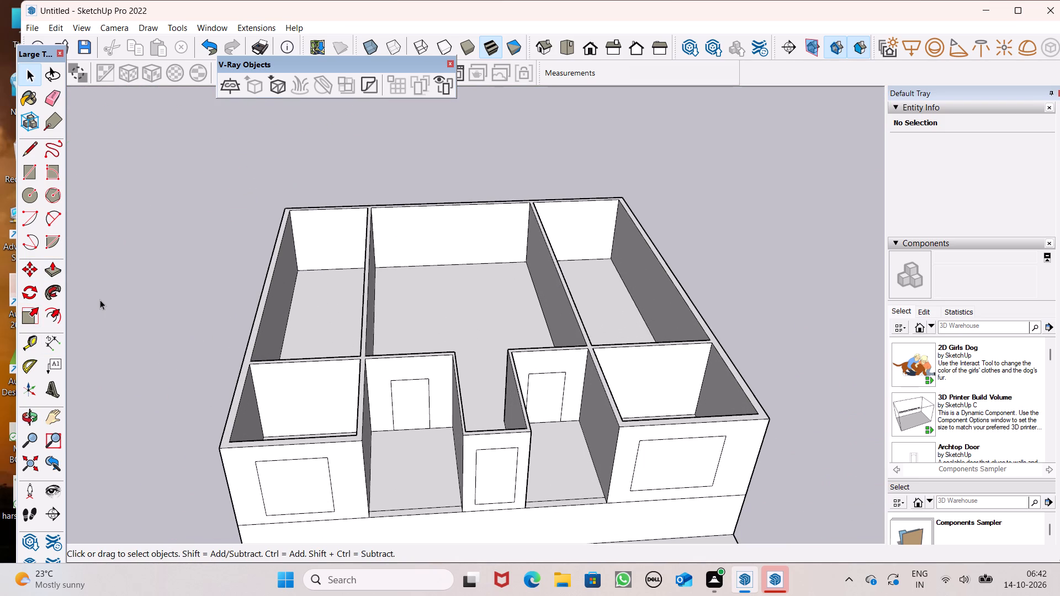
left_click(49, 268)
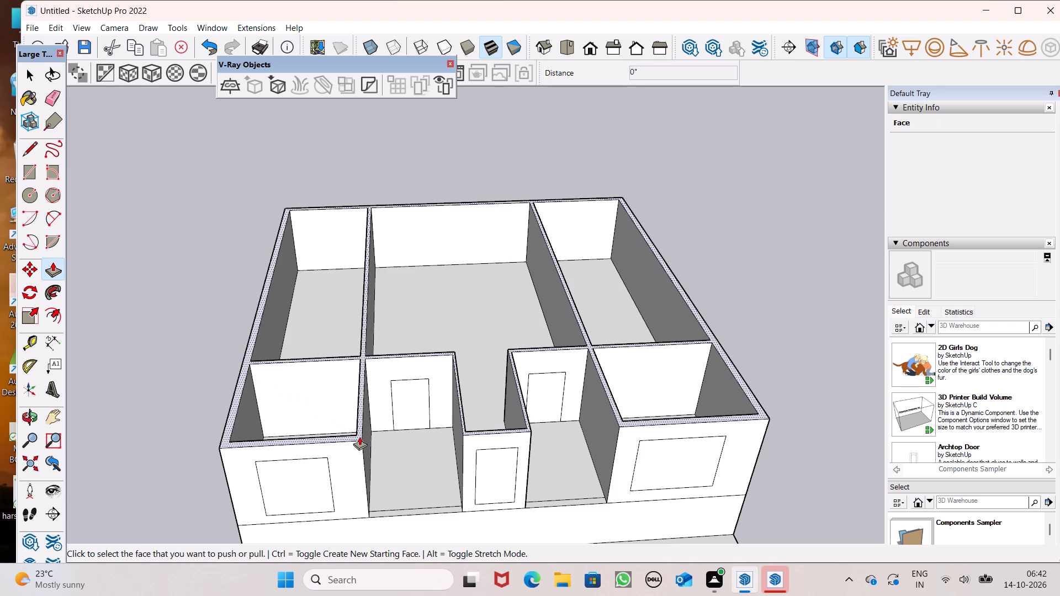
left_click_drag(359, 437, 356, 407)
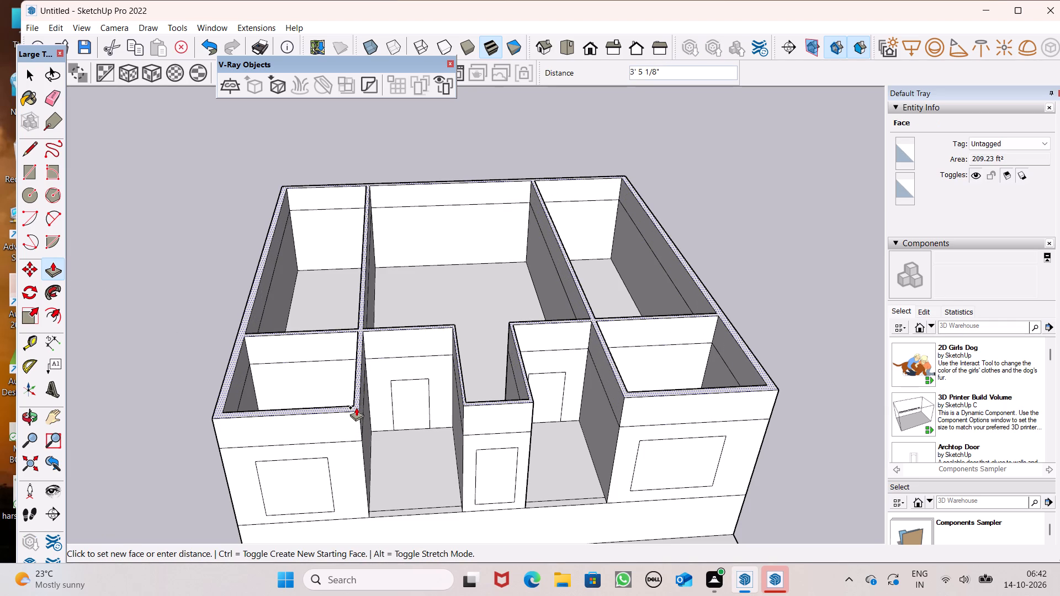
left_click_drag(356, 407, 355, 407)
type("2'")
key("Return")
left_click(355, 407)
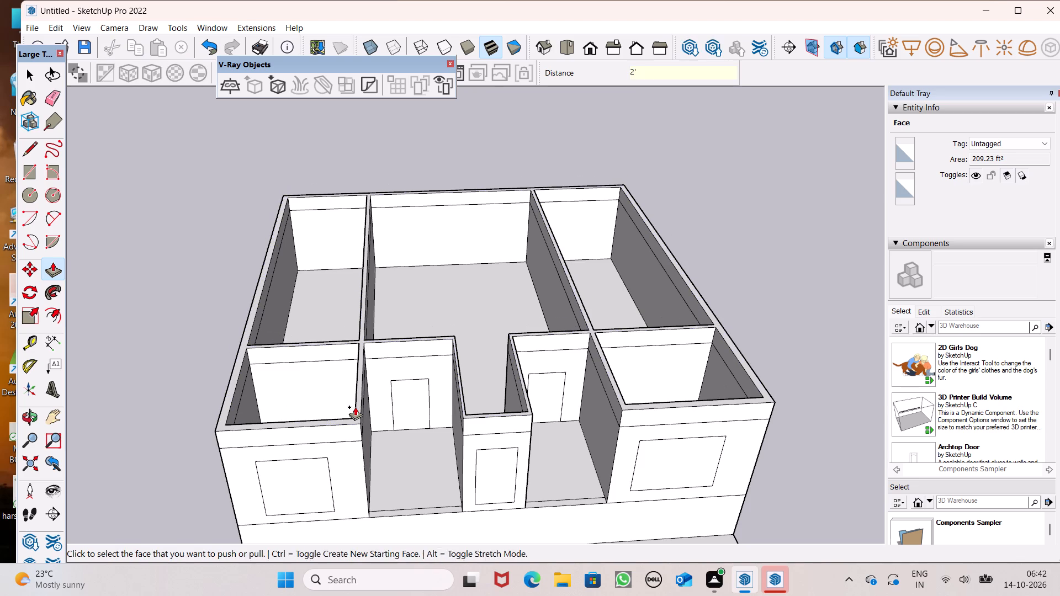
scroll(386, 456, "up", 1)
middle_click_drag(384, 445, 373, 373)
key("space")
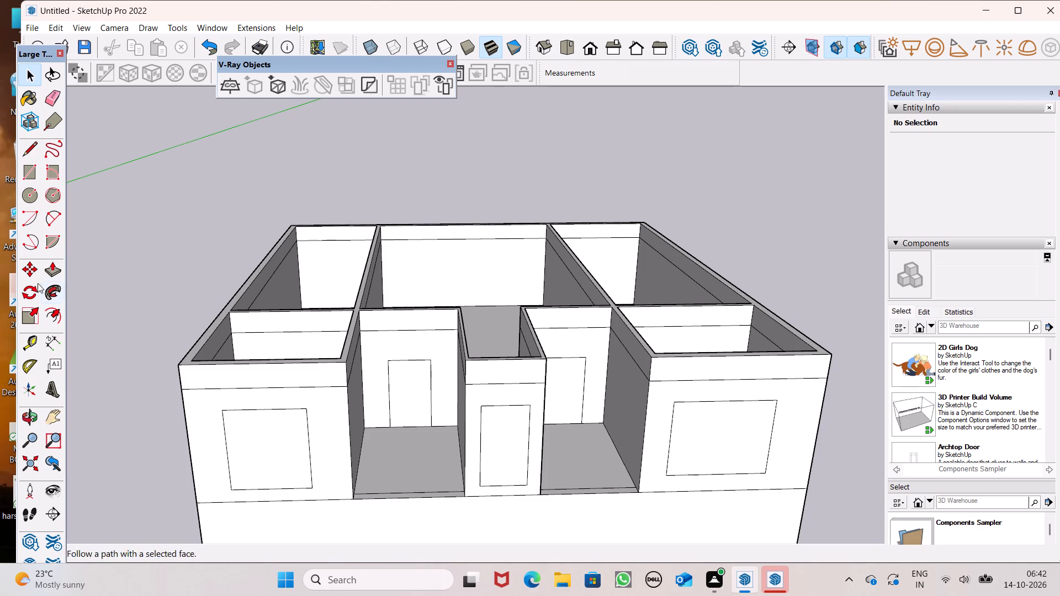
Pull the wall strip above the door outline in the left recess forward 12' 3" to the building front.
left_click(53, 267)
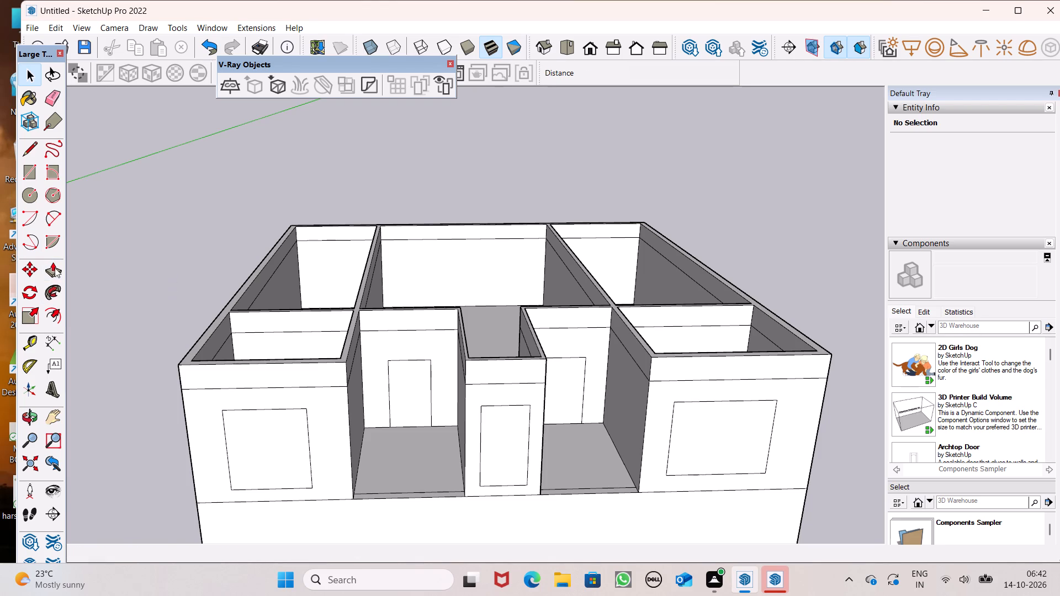
scroll(177, 311, "down", 1)
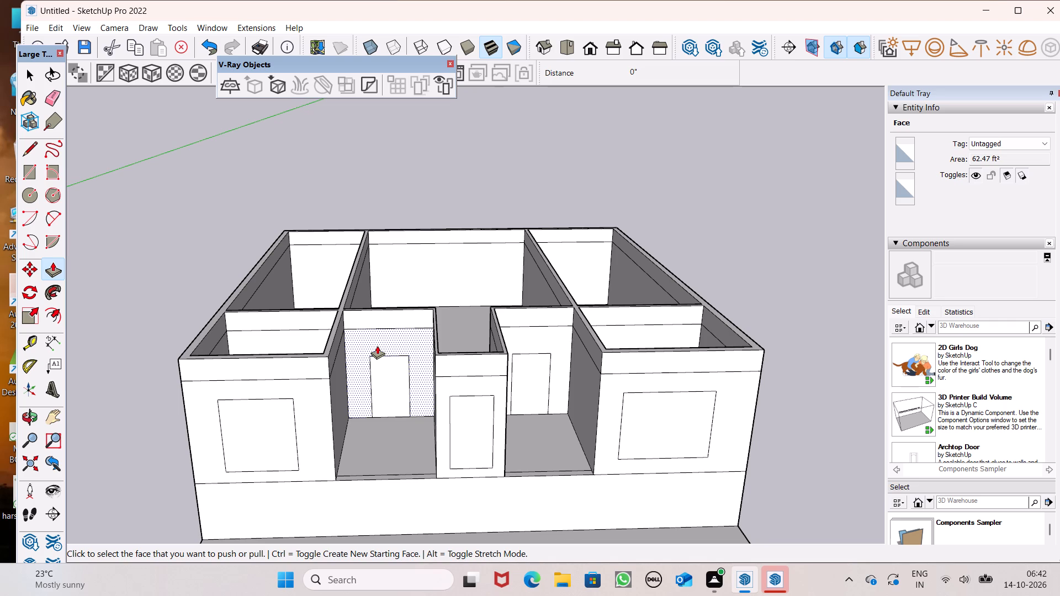
left_click_drag(389, 320, 371, 365)
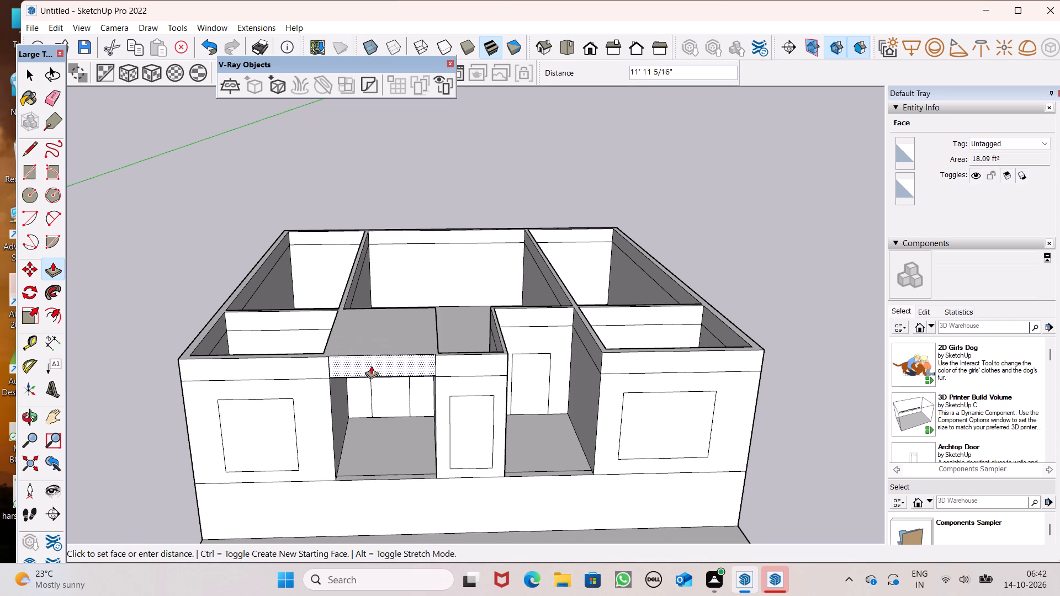
left_click_drag(371, 365, 311, 367)
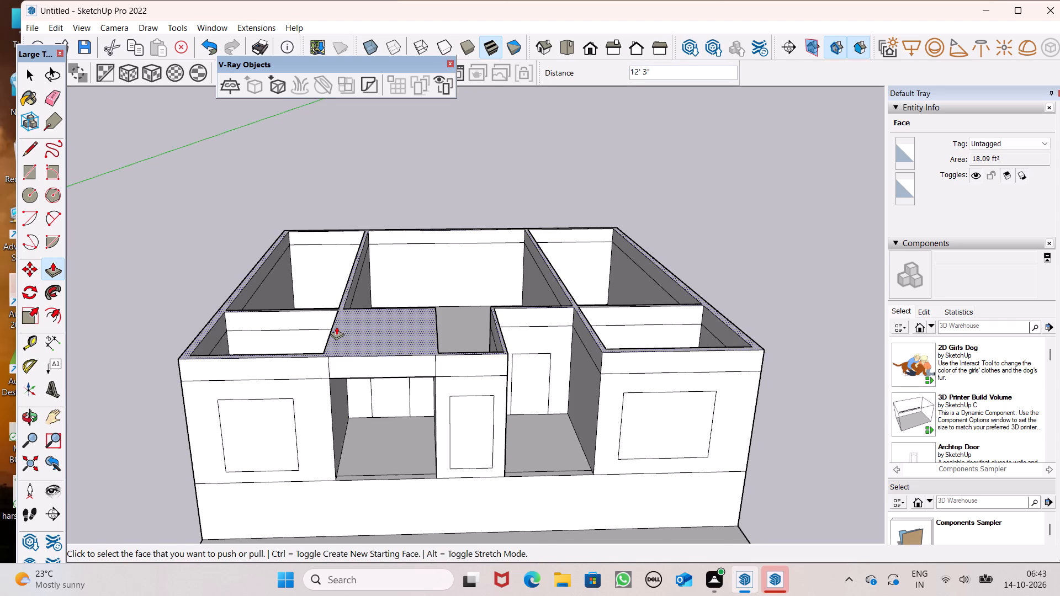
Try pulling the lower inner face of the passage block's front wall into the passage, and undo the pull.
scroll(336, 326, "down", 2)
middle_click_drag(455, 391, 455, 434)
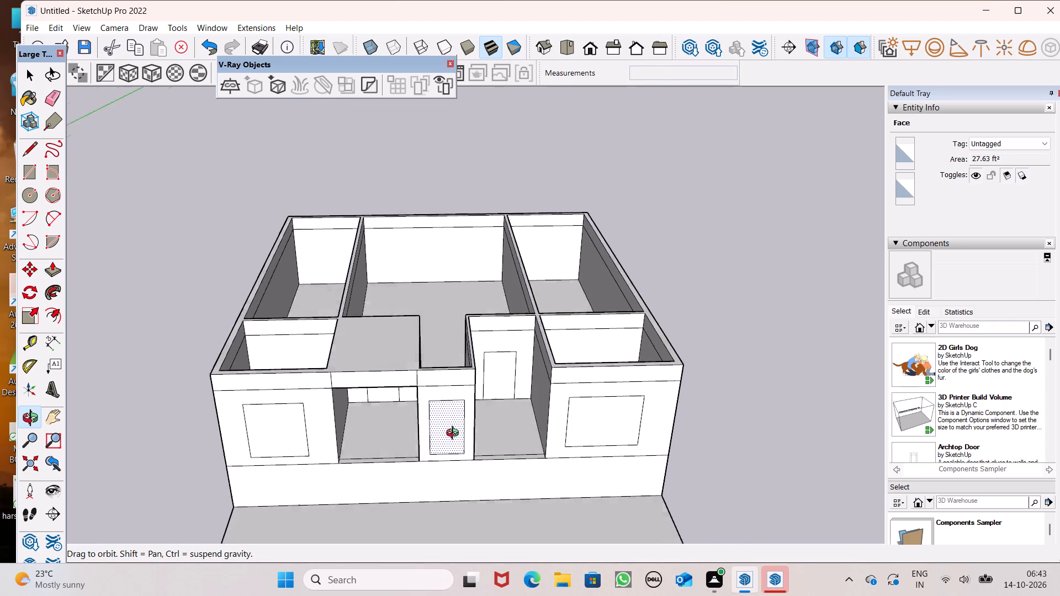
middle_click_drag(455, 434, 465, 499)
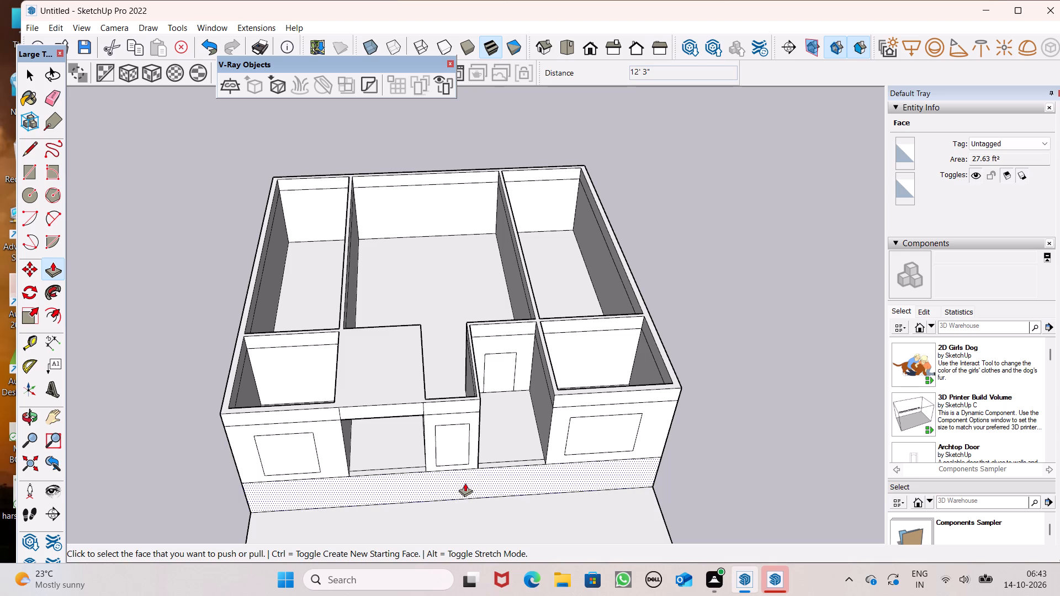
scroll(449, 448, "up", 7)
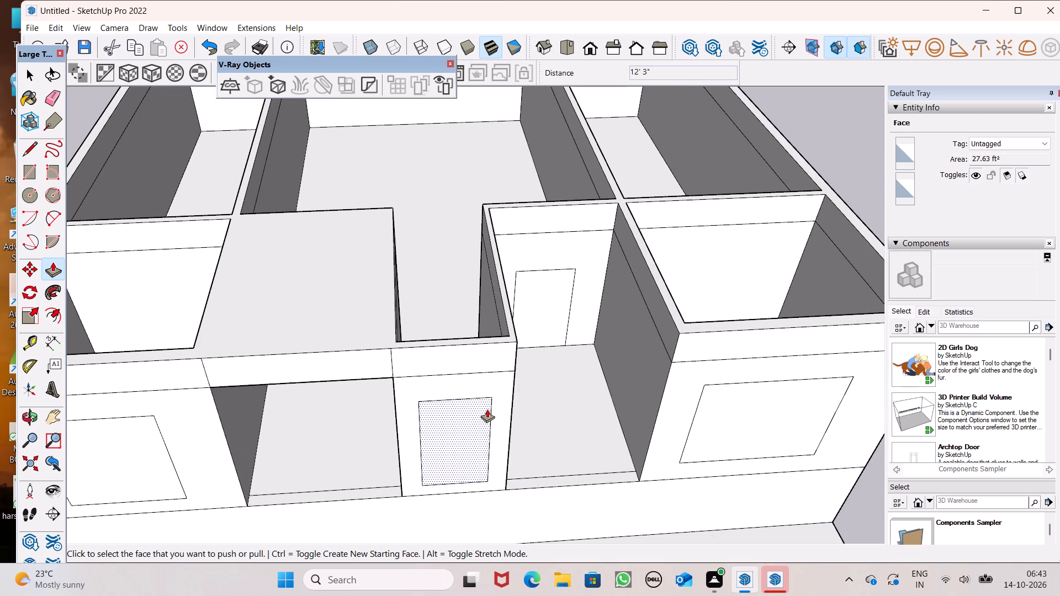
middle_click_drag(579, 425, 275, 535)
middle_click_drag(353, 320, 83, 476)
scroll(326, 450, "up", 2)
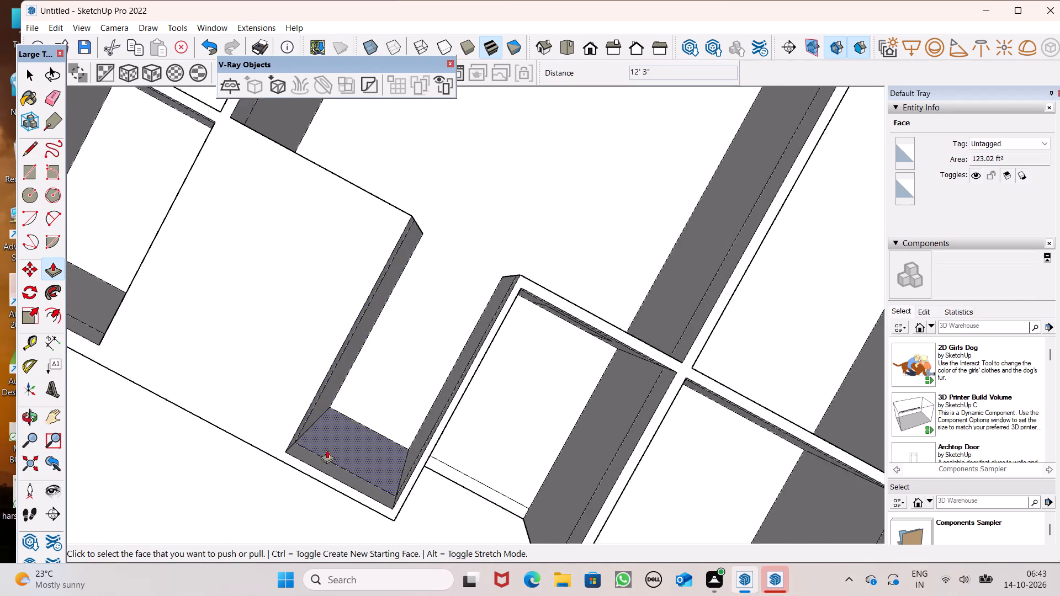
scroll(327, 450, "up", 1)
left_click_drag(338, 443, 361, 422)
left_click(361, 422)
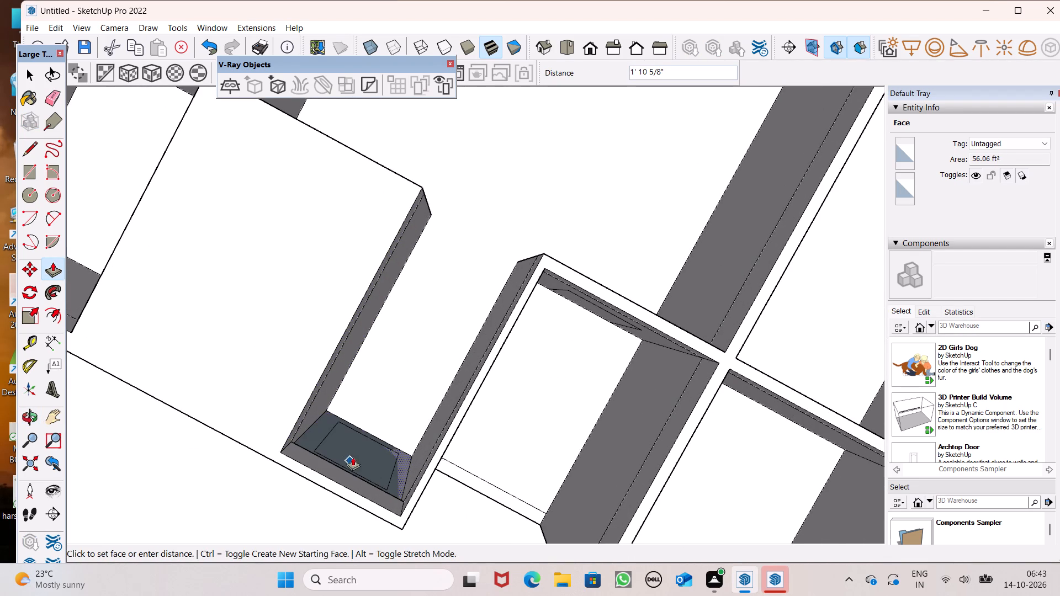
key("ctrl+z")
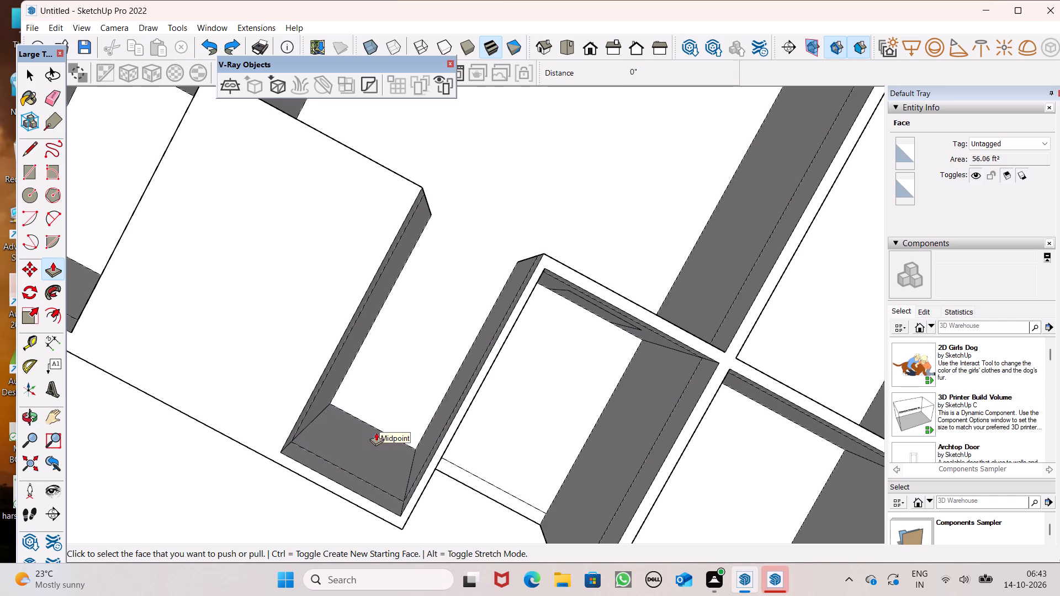
Pull the lower inner face of the passage block's front wall into the passage again to thicken the wall.
left_click_drag(365, 450, 374, 430, "ctrl")
left_click(374, 430)
scroll(372, 391, "down", 6)
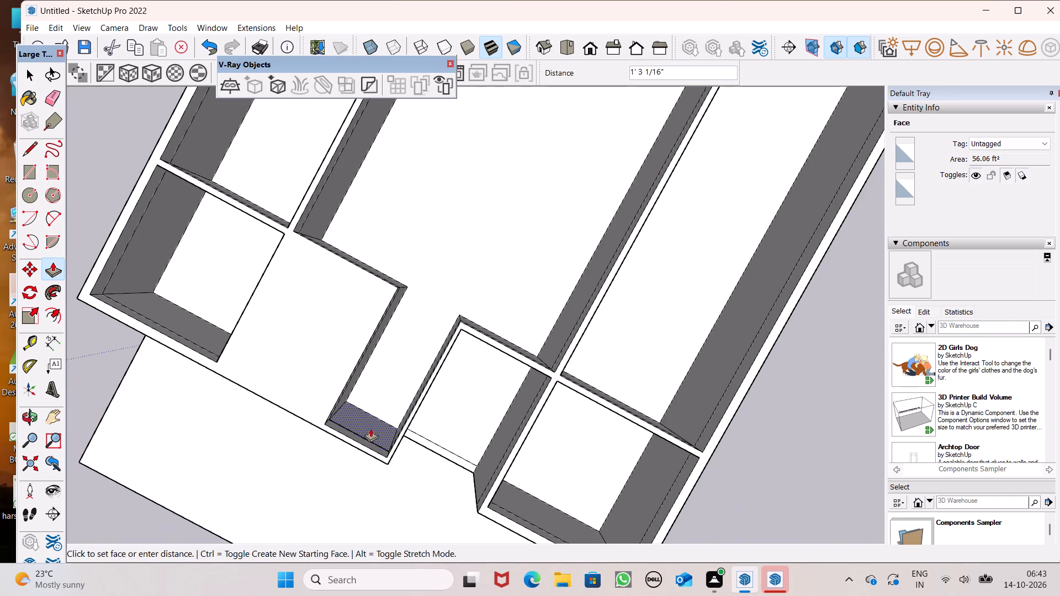
left_click(381, 411)
key("space")
Pull the upper inner strip of the passage's front wall inward 1' 9 1/8", level with the thickened part below.
middle_click_drag(372, 444, 474, 191)
scroll(392, 335, "up", 5)
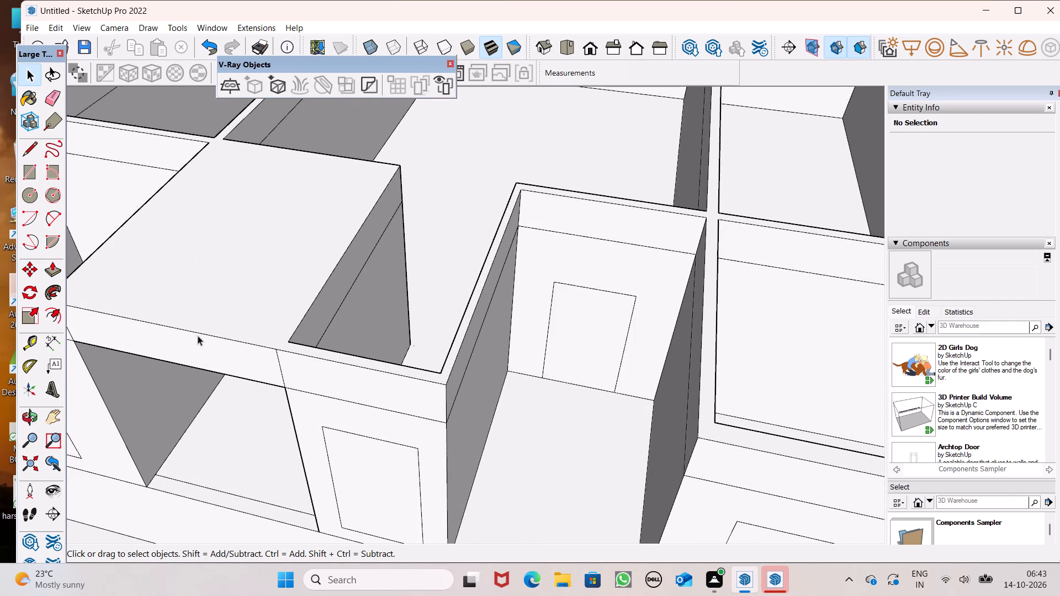
left_click(45, 274)
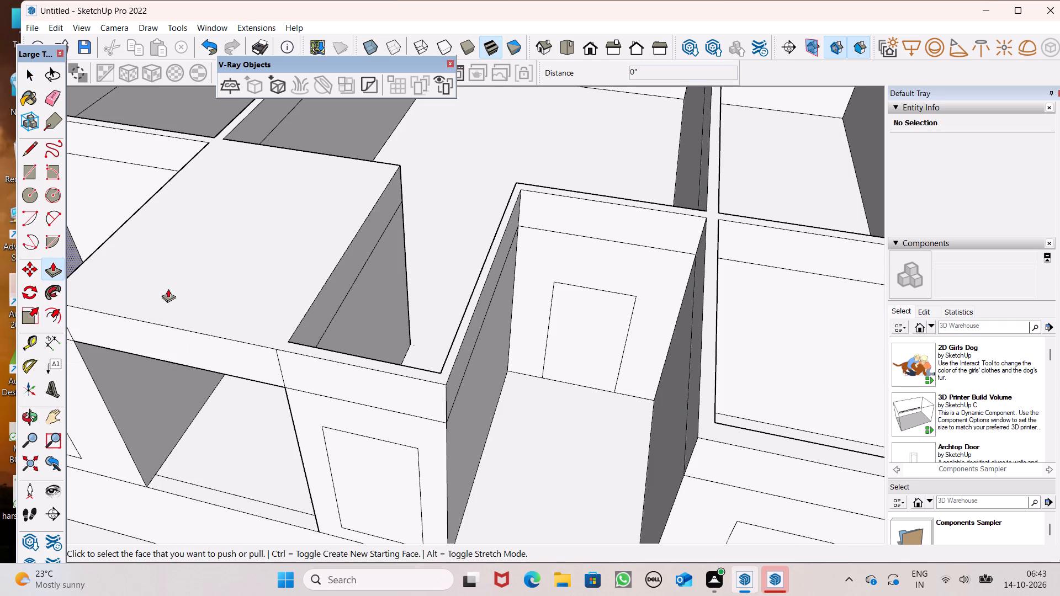
scroll(244, 315, "down", 3)
middle_click_drag(371, 347, 0, 489)
scroll(193, 225, "up", 2)
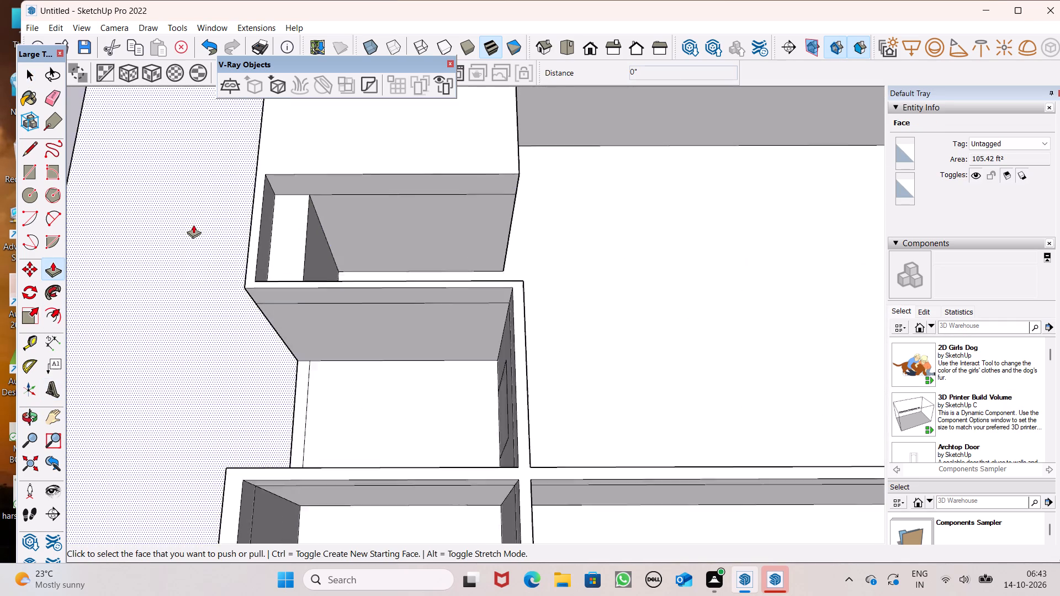
scroll(193, 225, "up", 4)
middle_click_drag(378, 332, 278, 344)
scroll(278, 344, "up", 1)
left_click_drag(328, 327, 464, 348)
Push the upper strip of the passage block's outer front face back about 1' 8" from the façade line.
scroll(338, 303, "down", 4)
middle_click_drag(264, 332, 349, 309)
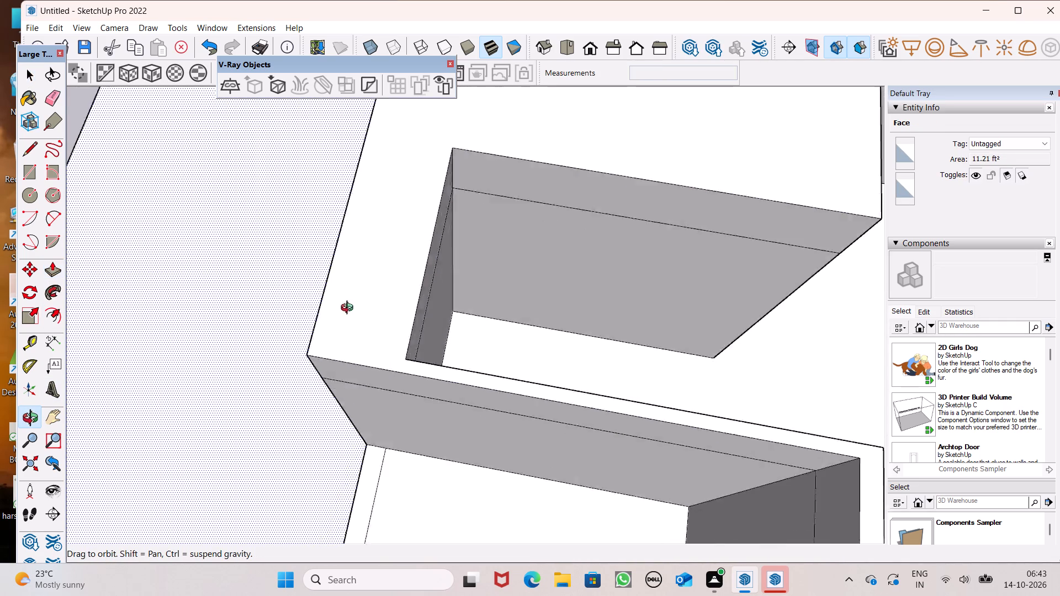
middle_click_drag(349, 309, 671, 140)
middle_click_drag(458, 262, 562, 356)
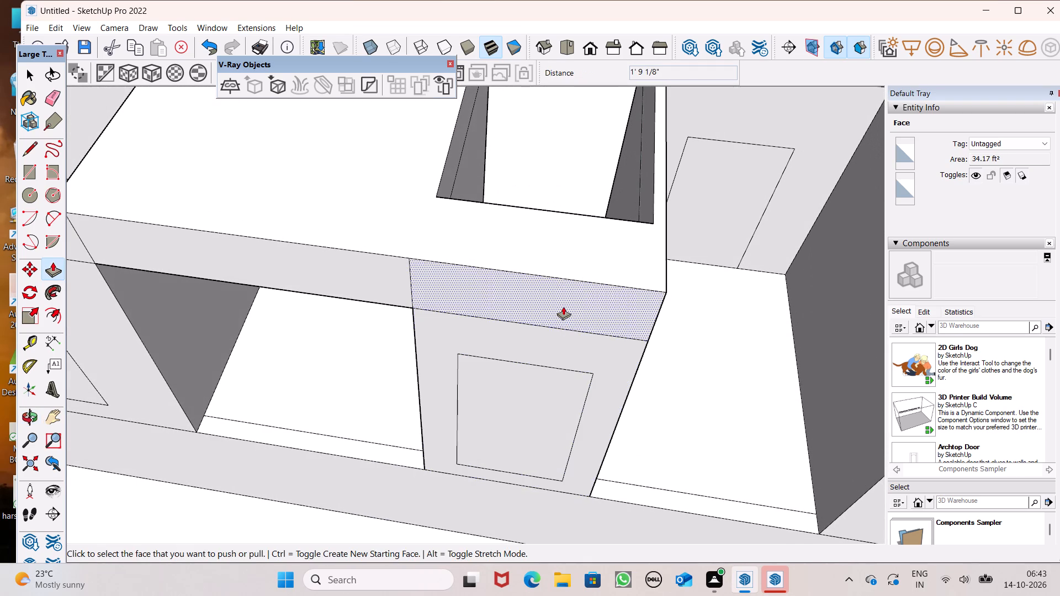
left_click_drag(563, 306, 576, 263)
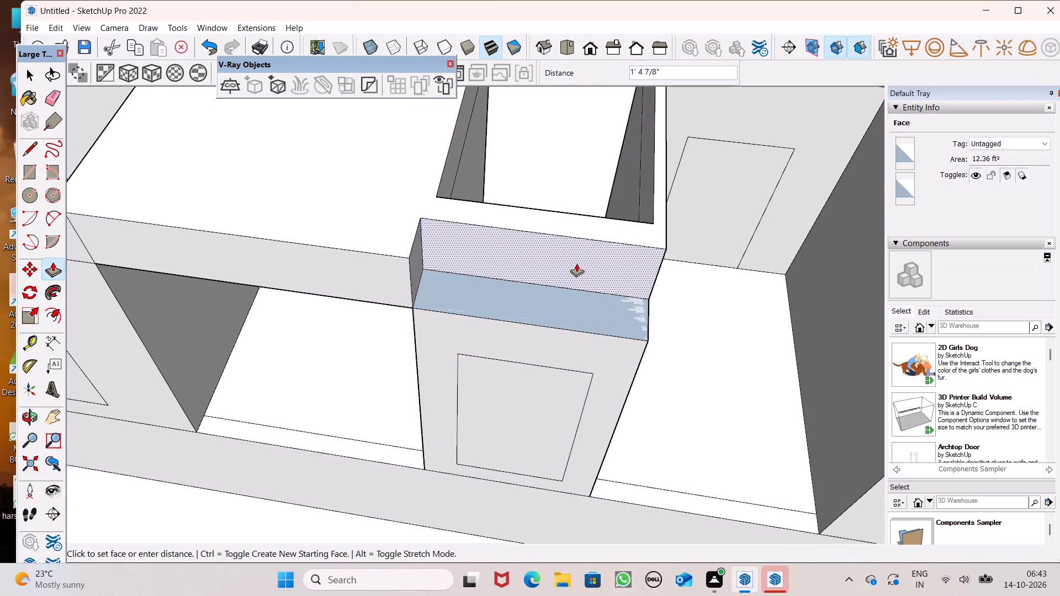
left_click_drag(576, 263, 579, 259)
left_click(579, 259)
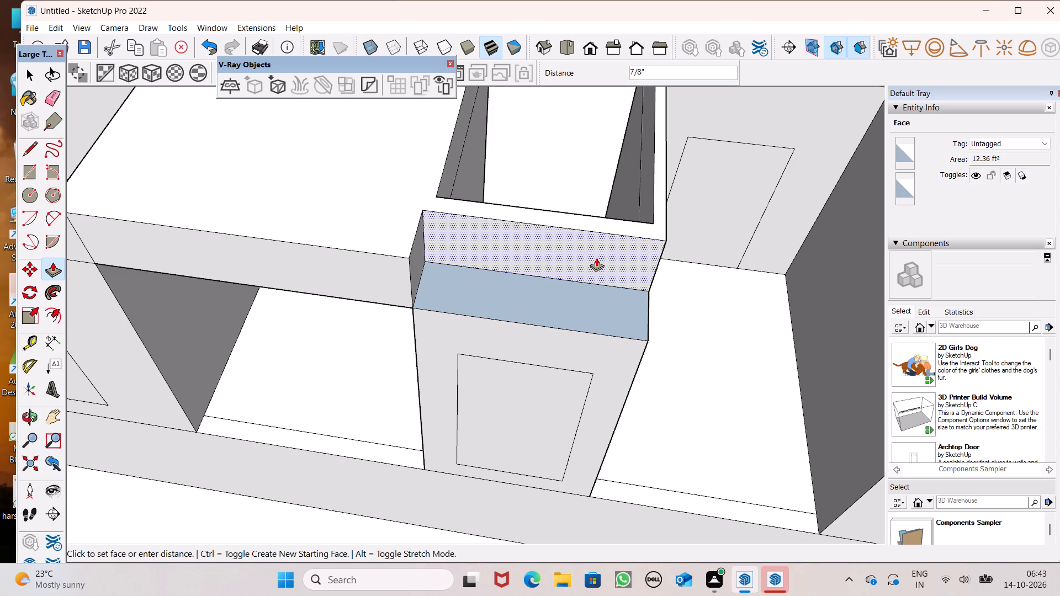
left_click(596, 257)
Push the passage's lower front wall and its window panel back 1' 8 7/16", flush with the strip above; undo the extra push on the panel.
left_click_drag(587, 344, 598, 305)
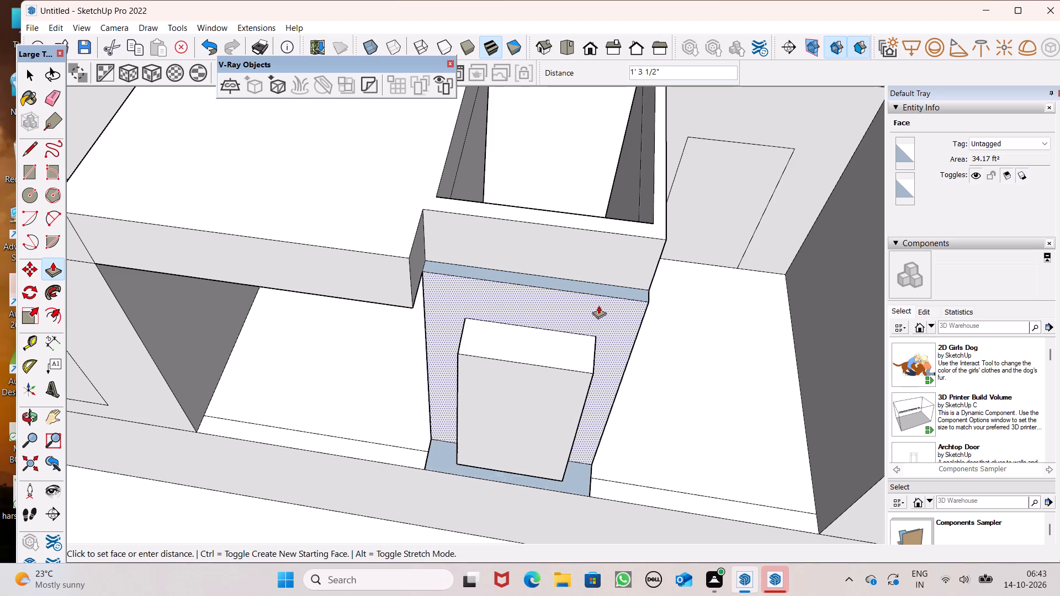
left_click_drag(598, 305, 606, 276)
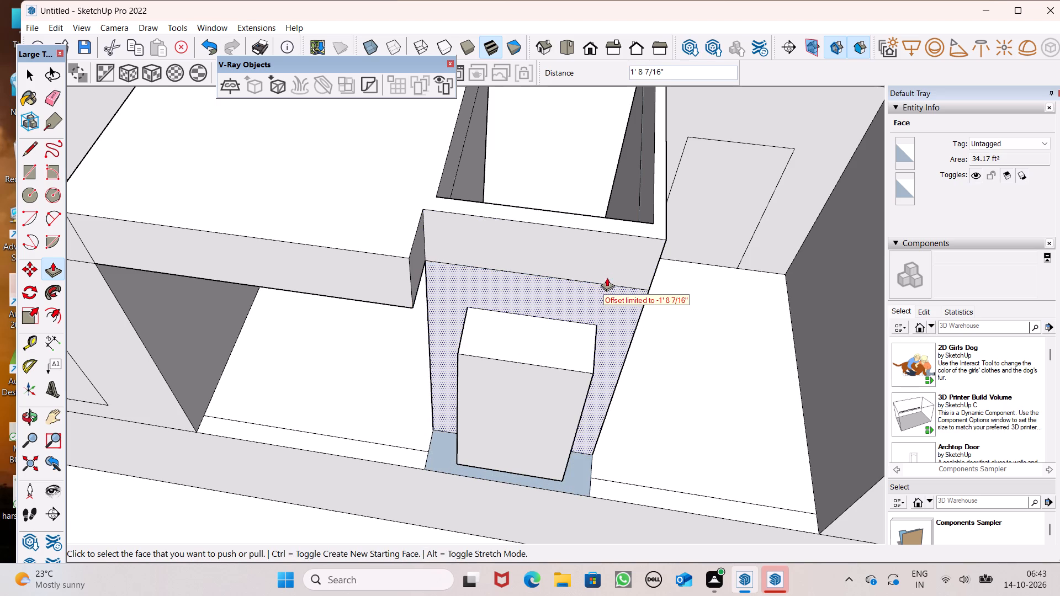
left_click_drag(563, 374, 583, 310)
left_click_drag(583, 310, 586, 305)
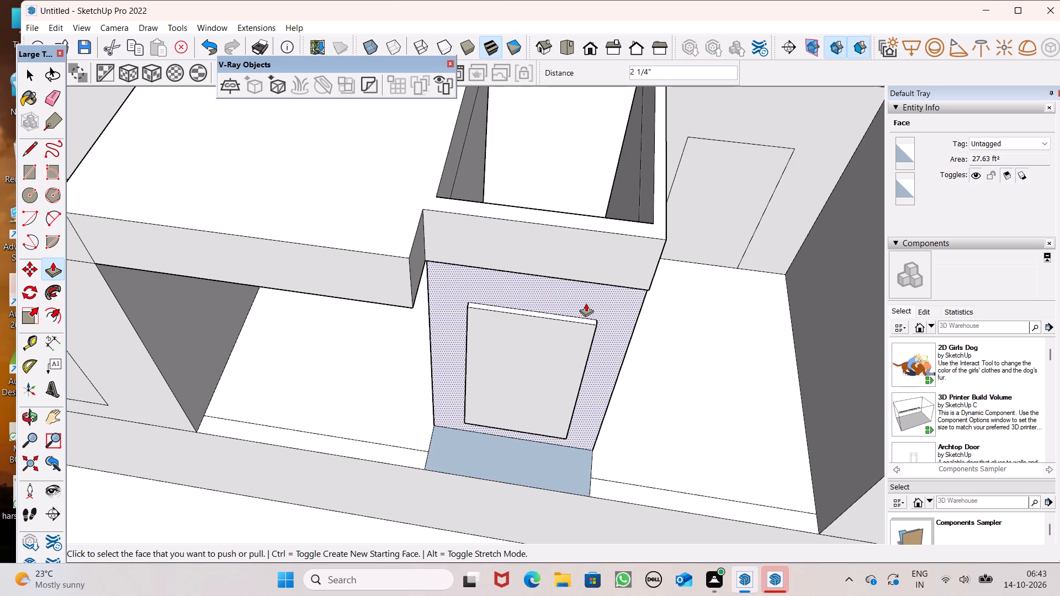
key("ctrl+z")
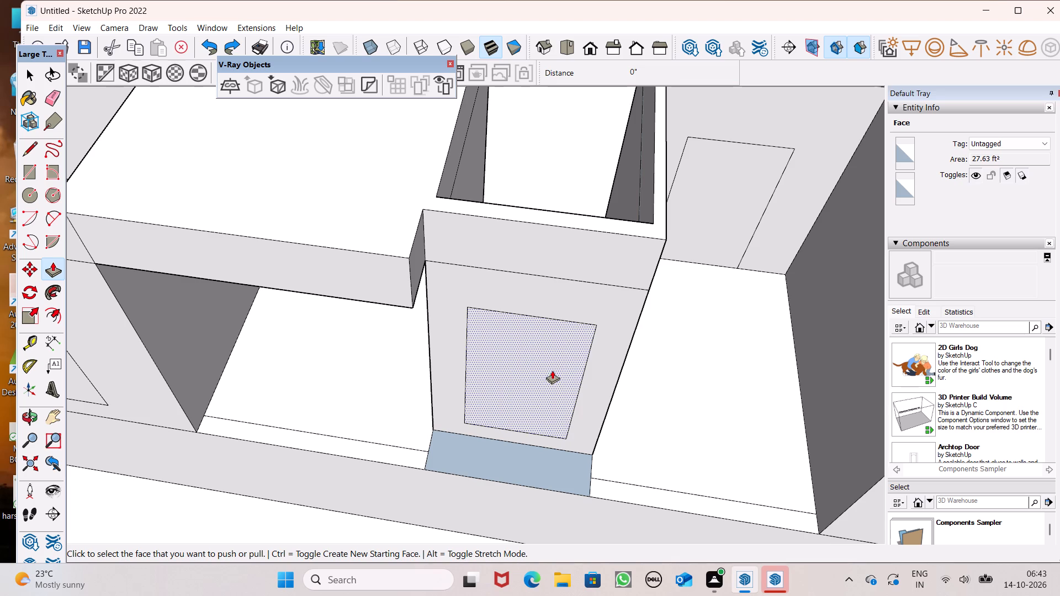
key("space")
Draw two rectangles across the sill in front of the window panel, one about 1' 5/8" and one about 9 1/2" wide, at its opposite ends.
scroll(564, 366, "down", 4)
middle_click_drag(651, 402, 145, 420)
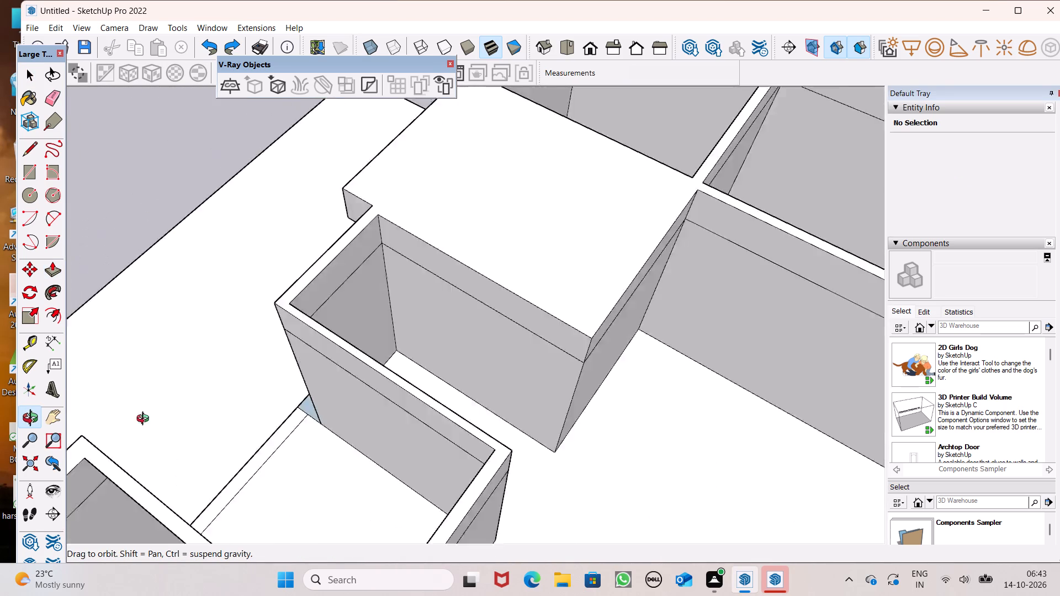
middle_click_drag(145, 420, 617, 342)
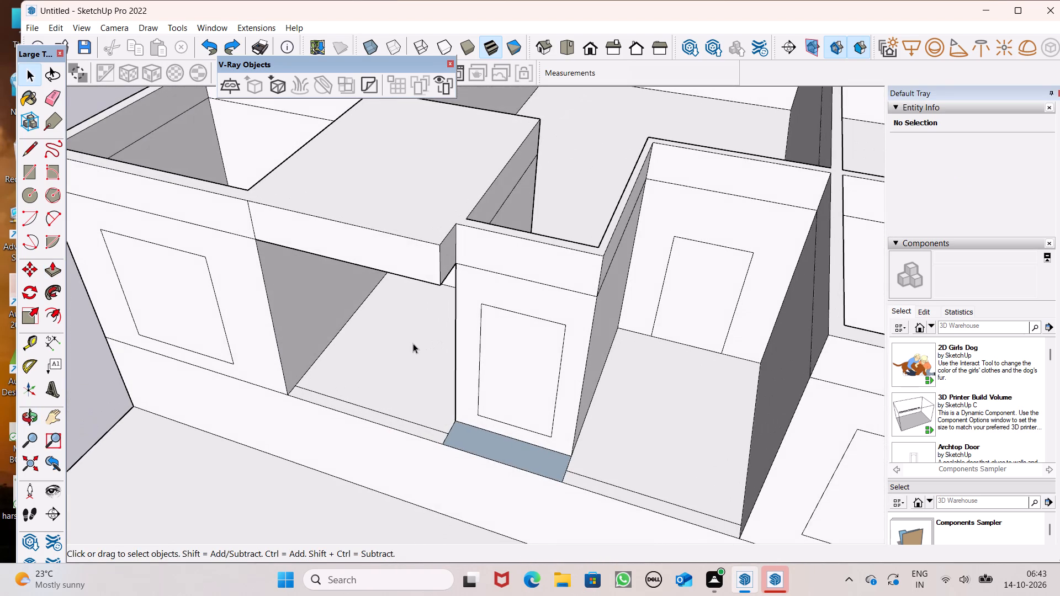
middle_click_drag(457, 373, 569, 356)
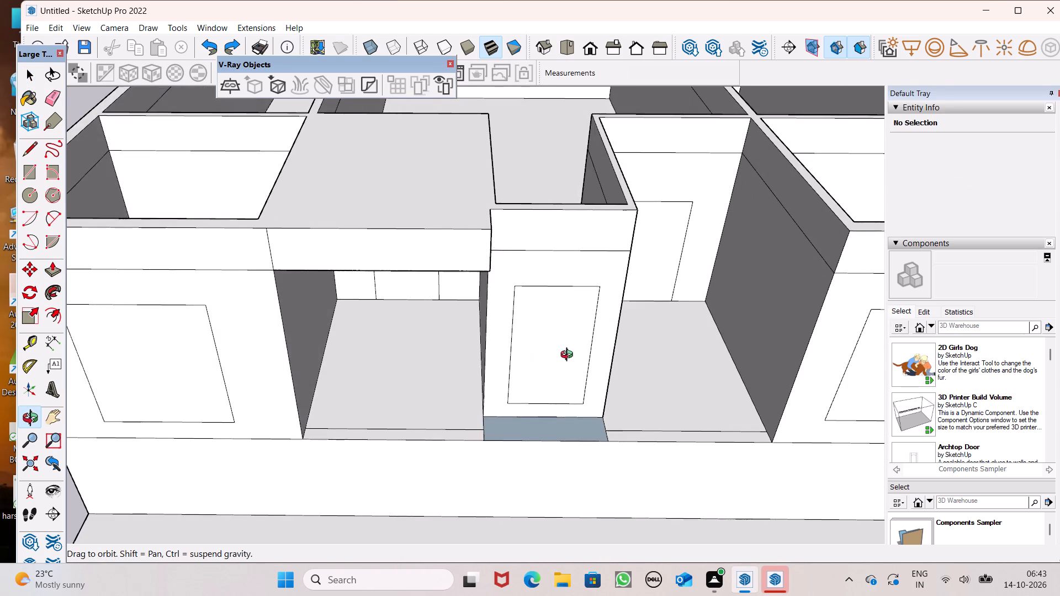
middle_click_drag(569, 356, 570, 356)
scroll(551, 371, "up", 1)
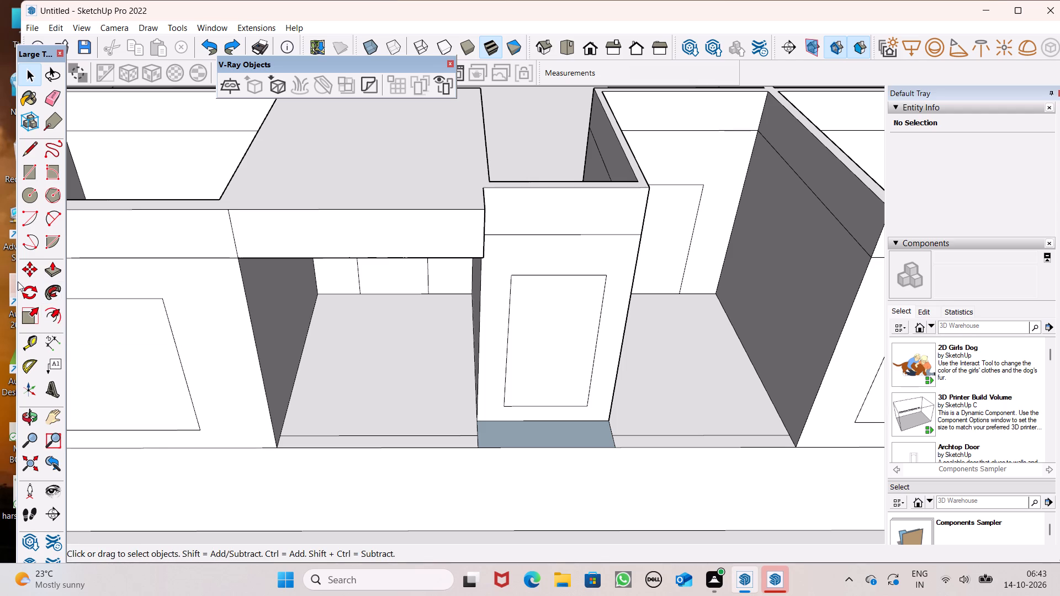
left_click(30, 179)
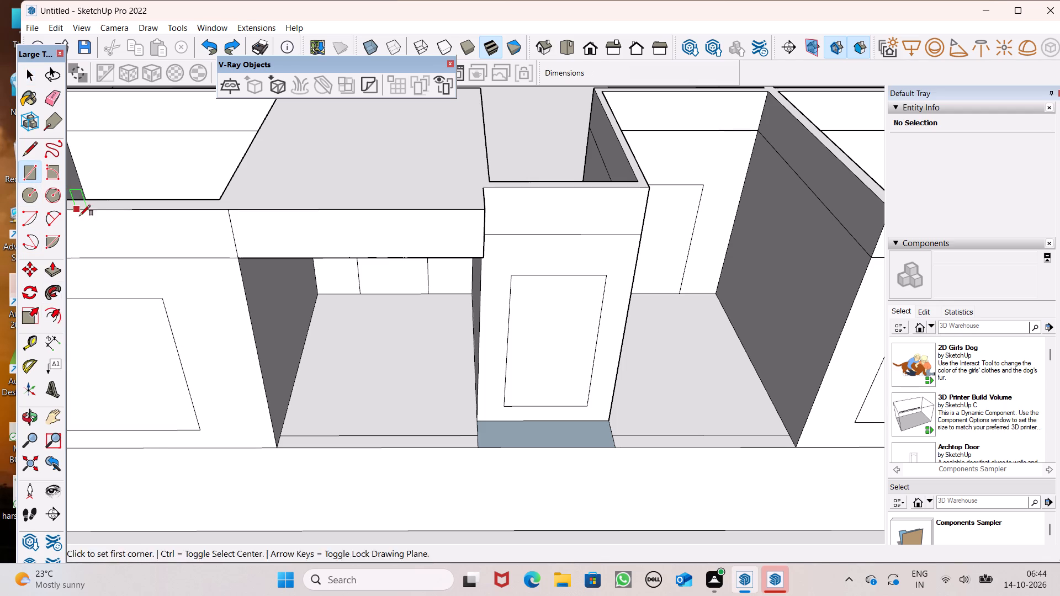
double_click(477, 423)
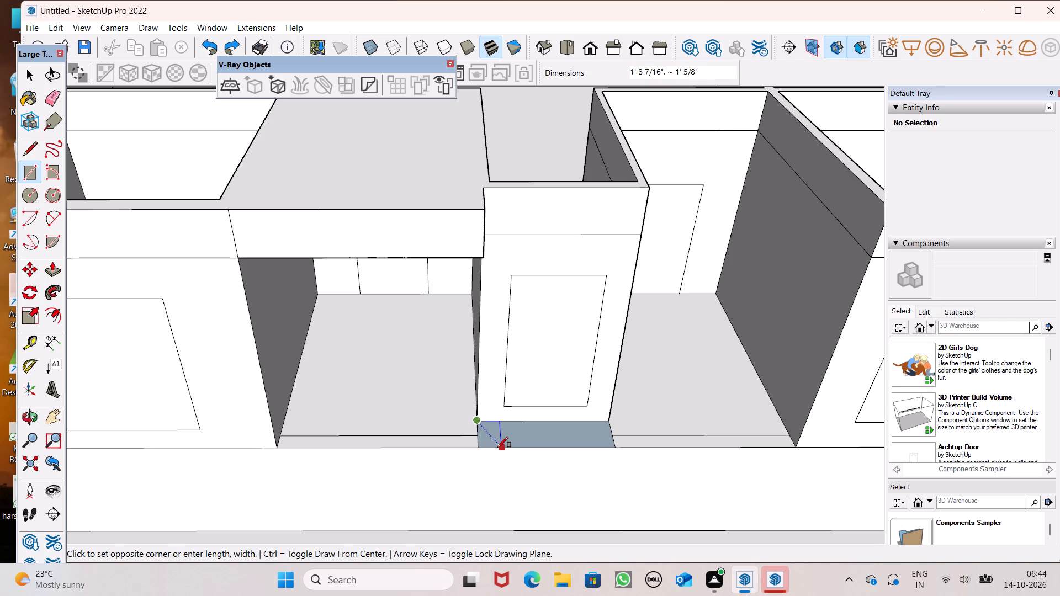
left_click(497, 449)
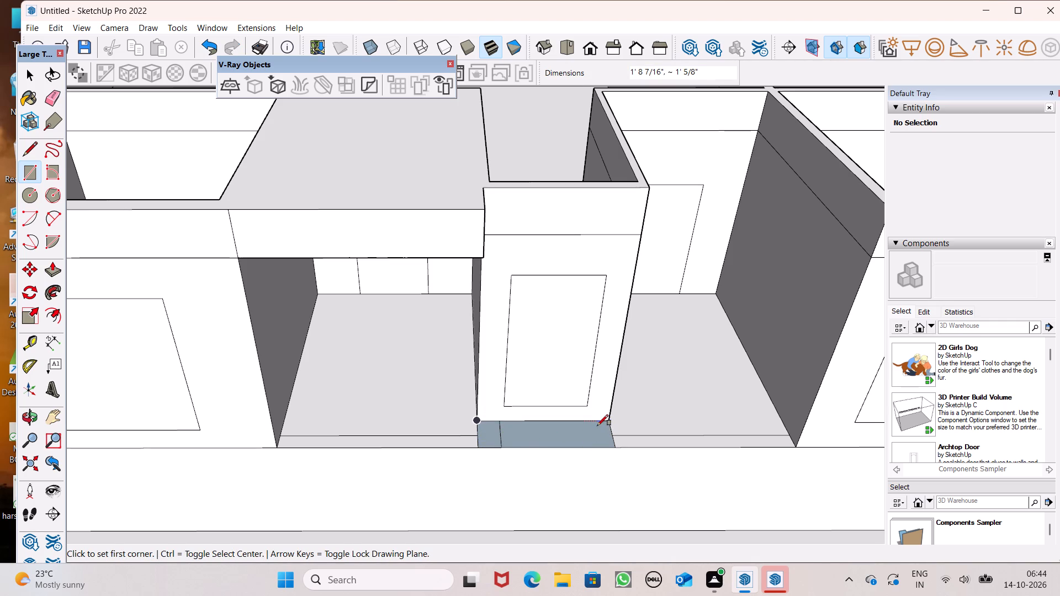
left_click(592, 421)
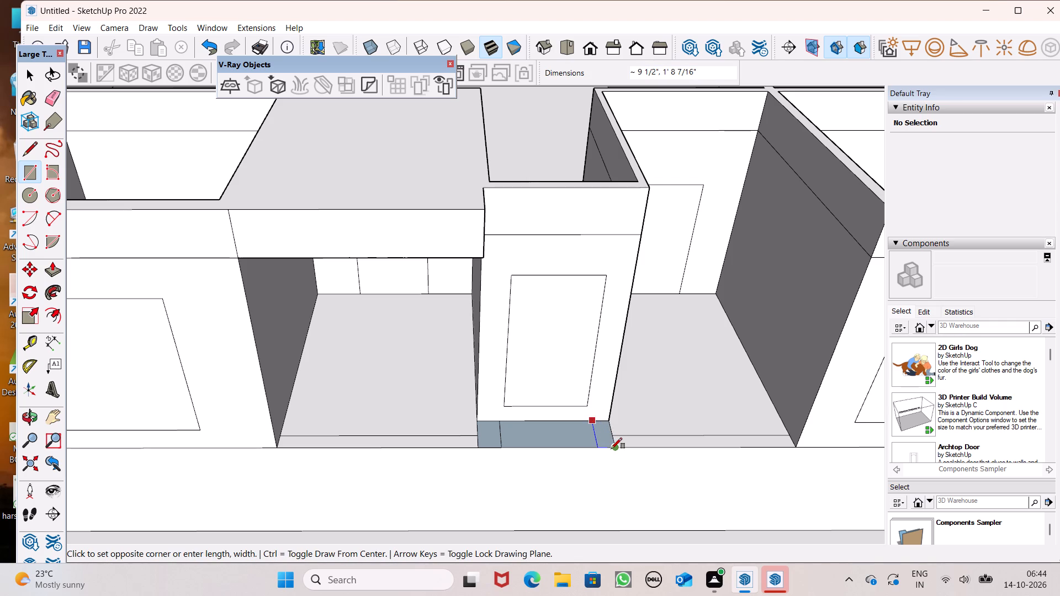
double_click(612, 449)
key("space")
Pull the upper strip above the recessed window panel forward, flush with the front edge of the neighbouring slab.
scroll(420, 354, "down", 6)
middle_click_drag(563, 373, 487, 366)
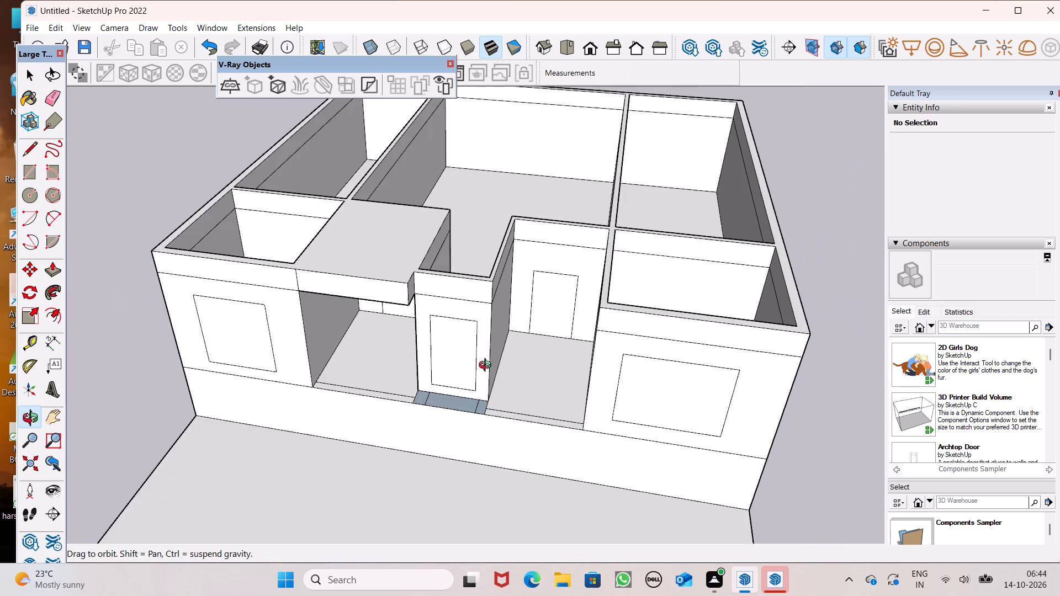
middle_click_drag(487, 366, 487, 366)
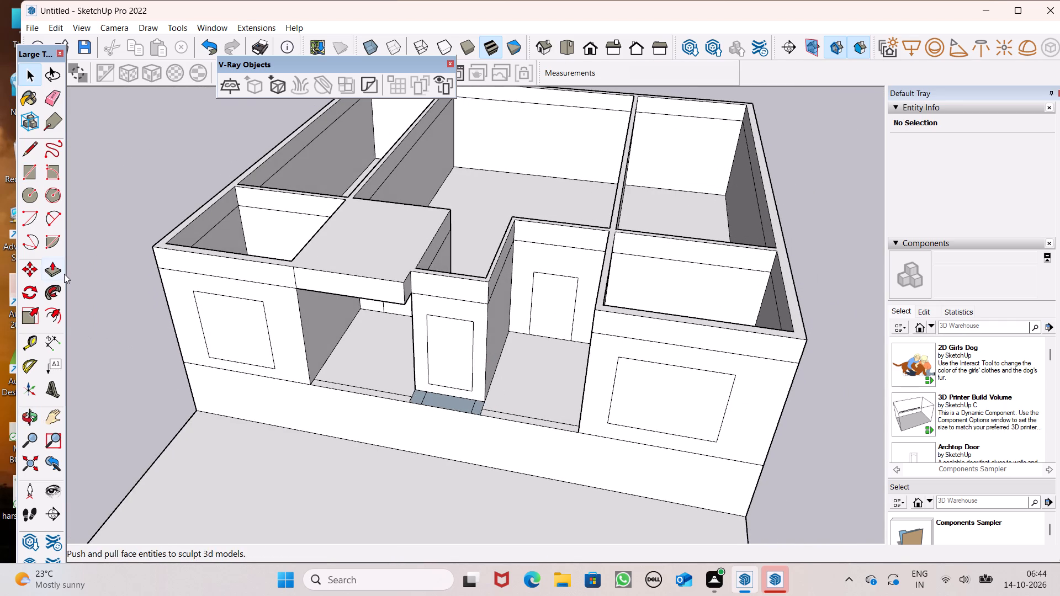
left_click(50, 269)
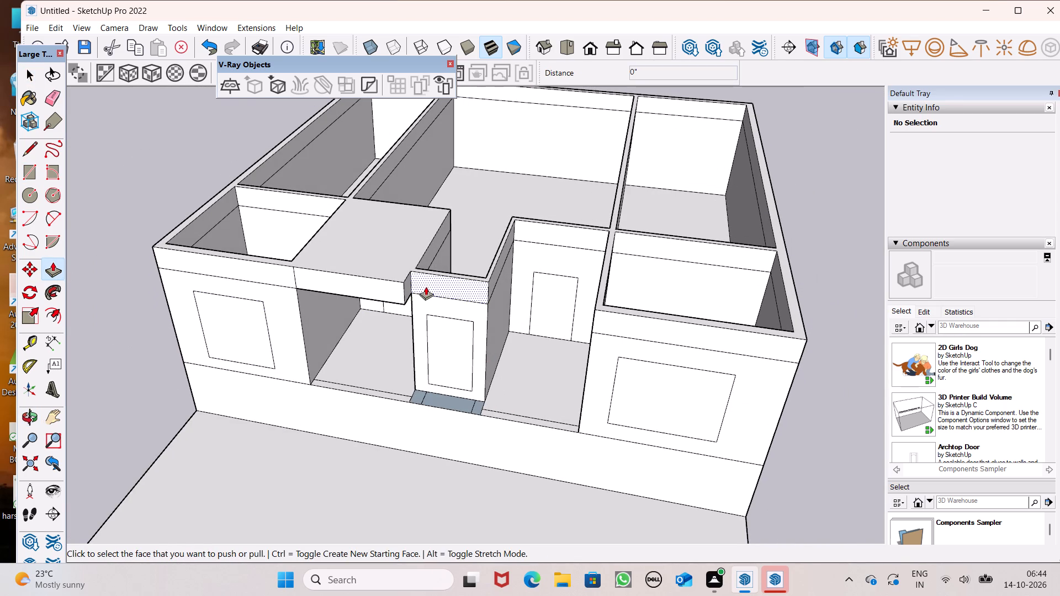
left_click_drag(426, 286, 397, 294)
left_click(397, 294)
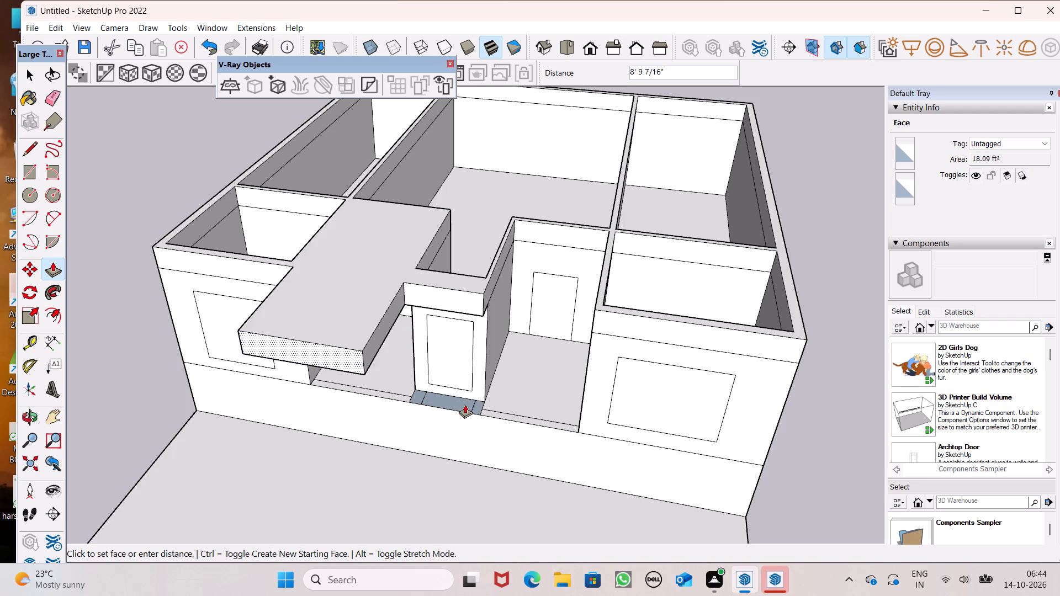
key("space")
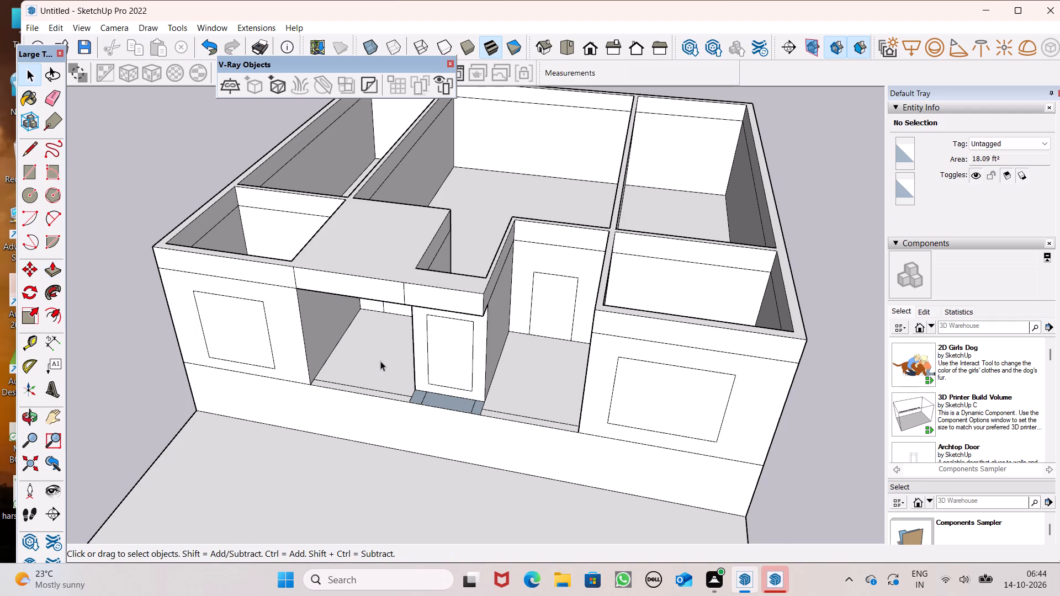
Raise the wider end rectangle of the sill 10' 1/8" into a pier reaching the underside of the strip above.
middle_click_drag(441, 310, 457, 242)
scroll(457, 242, "up", 1)
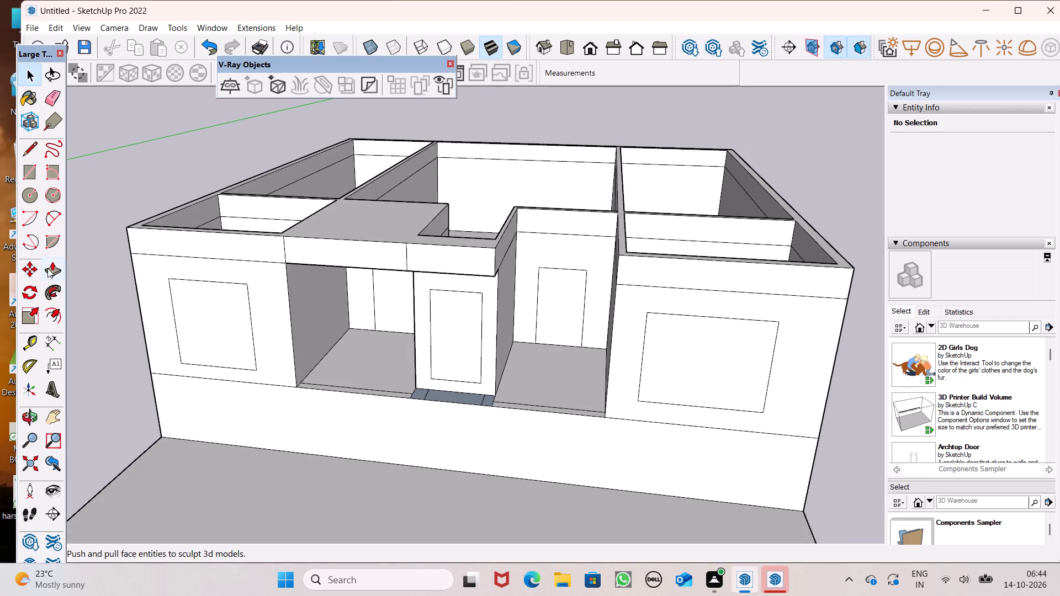
left_click(47, 268)
scroll(349, 317, "up", 3)
left_click_drag(454, 428, 454, 394)
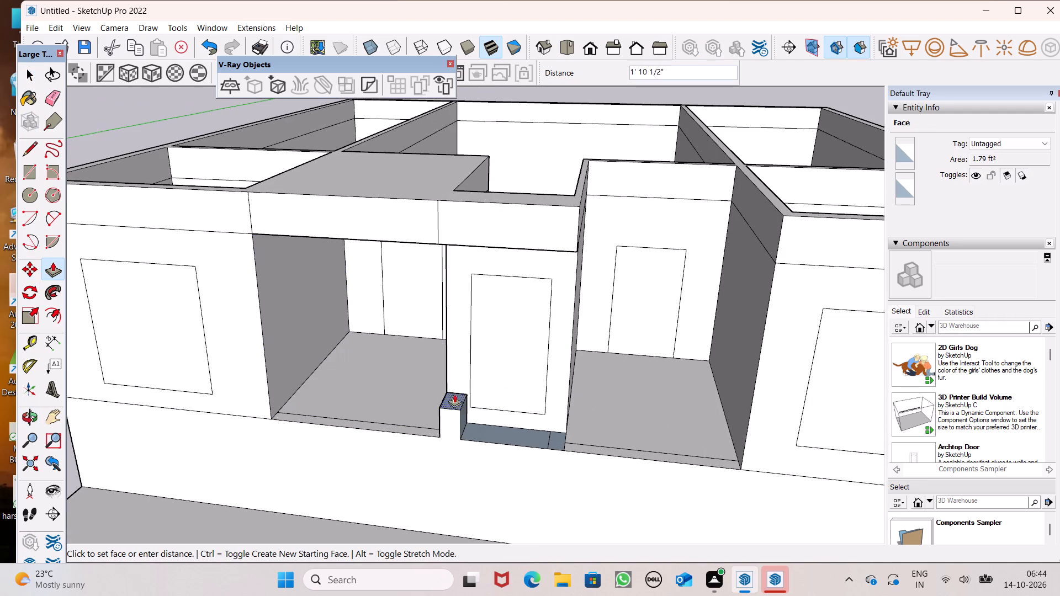
left_click_drag(454, 394, 462, 238)
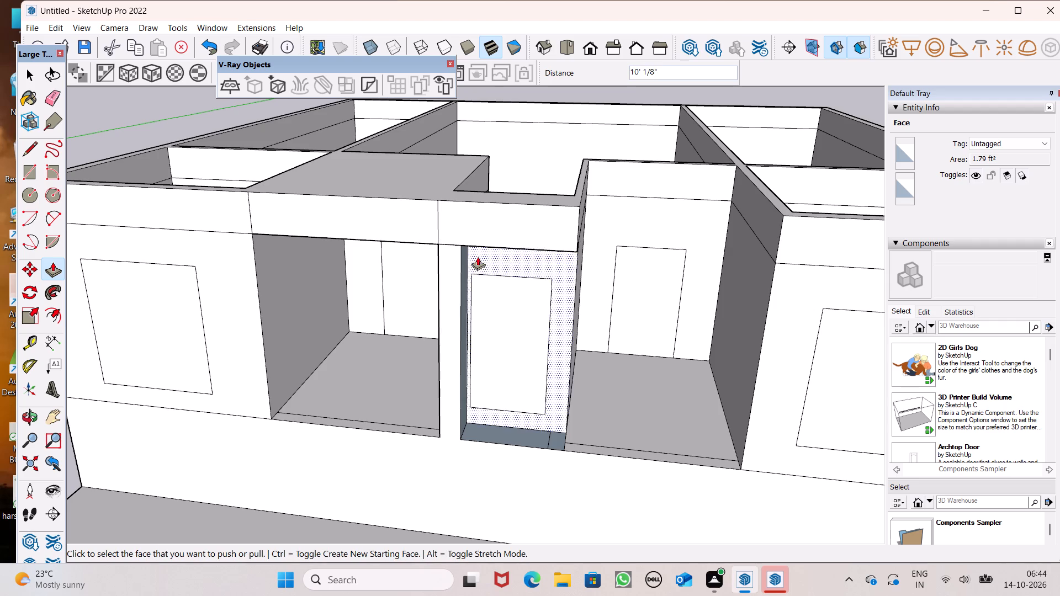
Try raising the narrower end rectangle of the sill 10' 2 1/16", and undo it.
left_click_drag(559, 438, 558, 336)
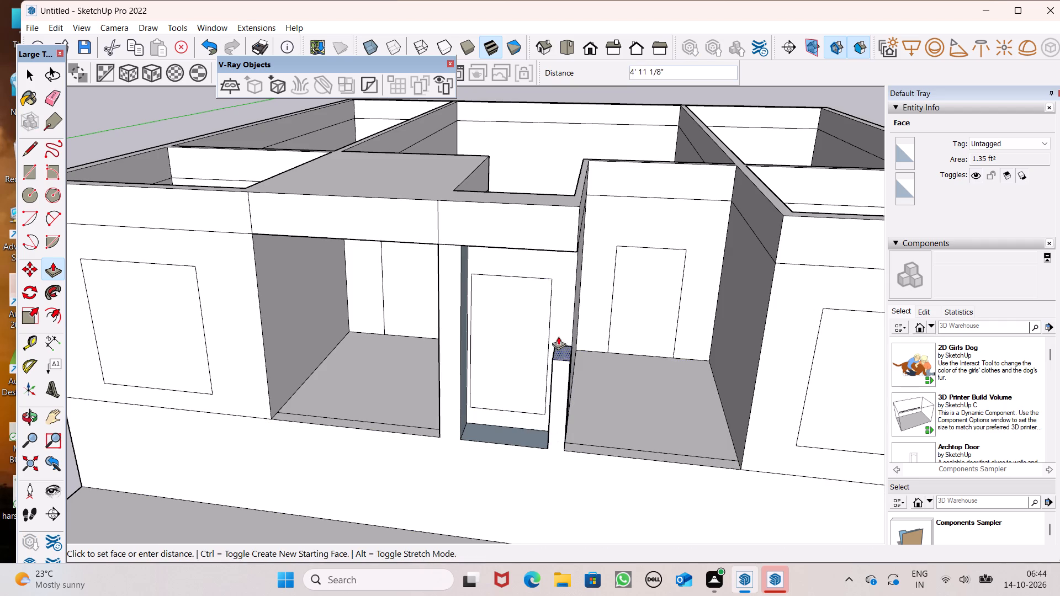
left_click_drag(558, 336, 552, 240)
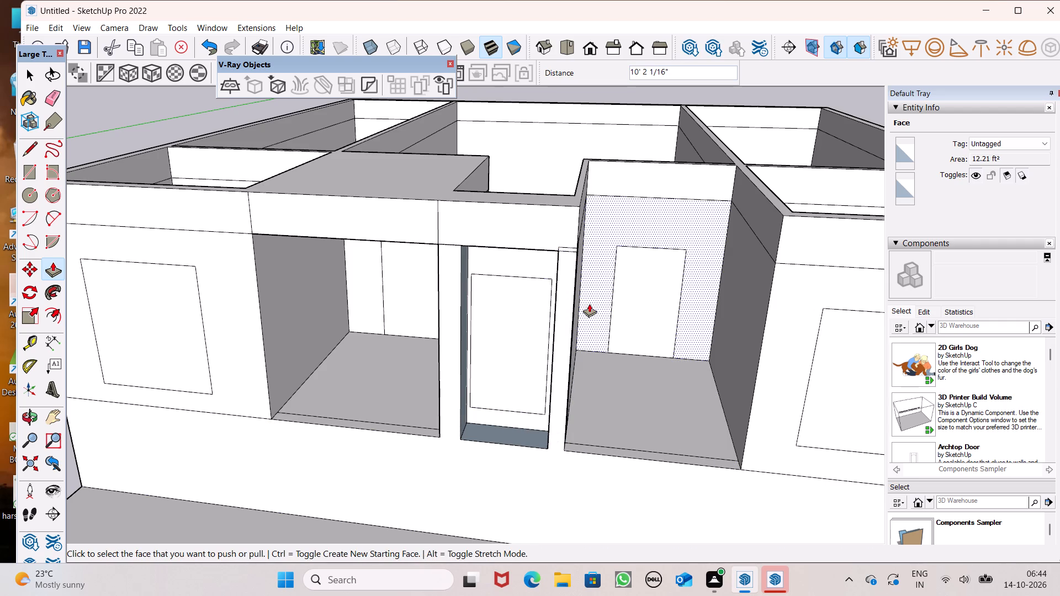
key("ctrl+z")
Raise the narrower end rectangle of the sill into a pier reaching the underside of the strip above.
middle_click_drag(592, 321, 518, 462, "ctrl")
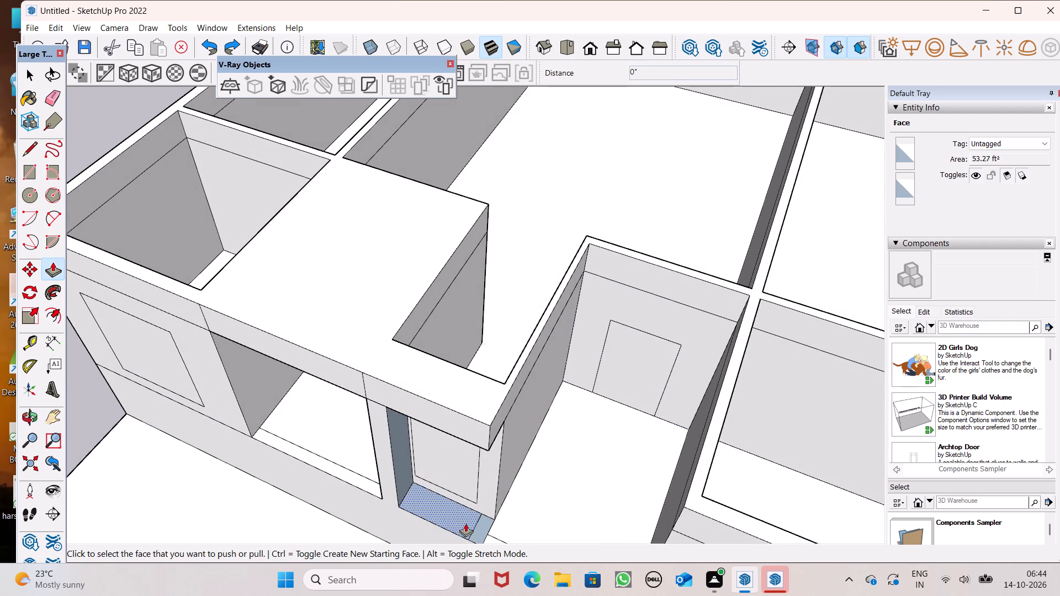
left_click_drag(481, 523, 497, 438)
Pull the upper strip of the open recess's back wall, beside the narrower pier, forward 12' 3" to the façade line to form a slab.
middle_click_drag(513, 484, 512, 478)
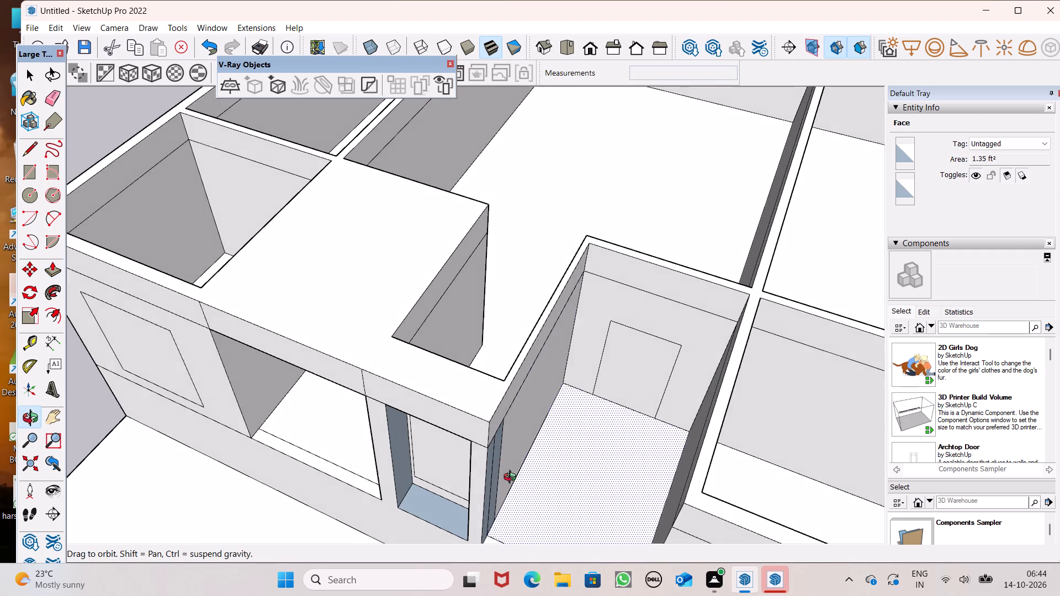
middle_click_drag(512, 478, 572, 392)
left_click_drag(631, 250, 556, 382)
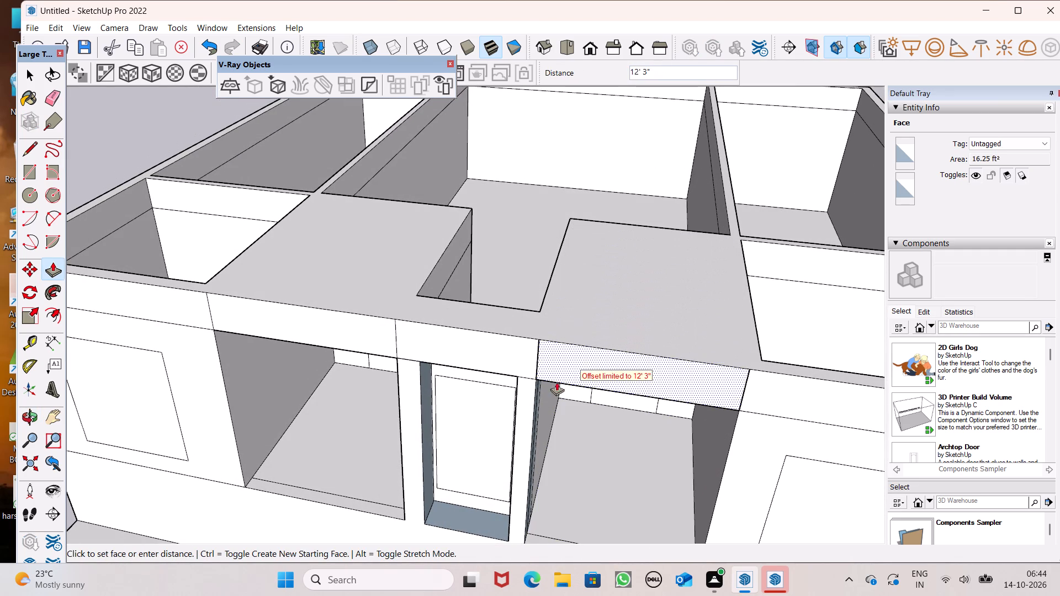
left_click_drag(556, 382, 526, 379)
scroll(445, 332, "down", 12)
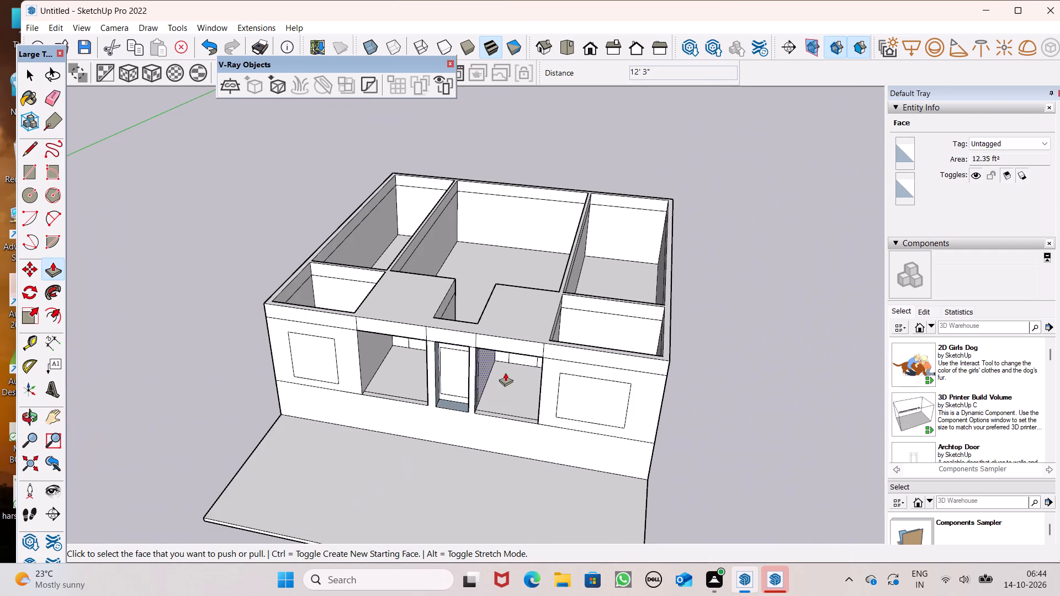
middle_click_drag(539, 348, 612, 264)
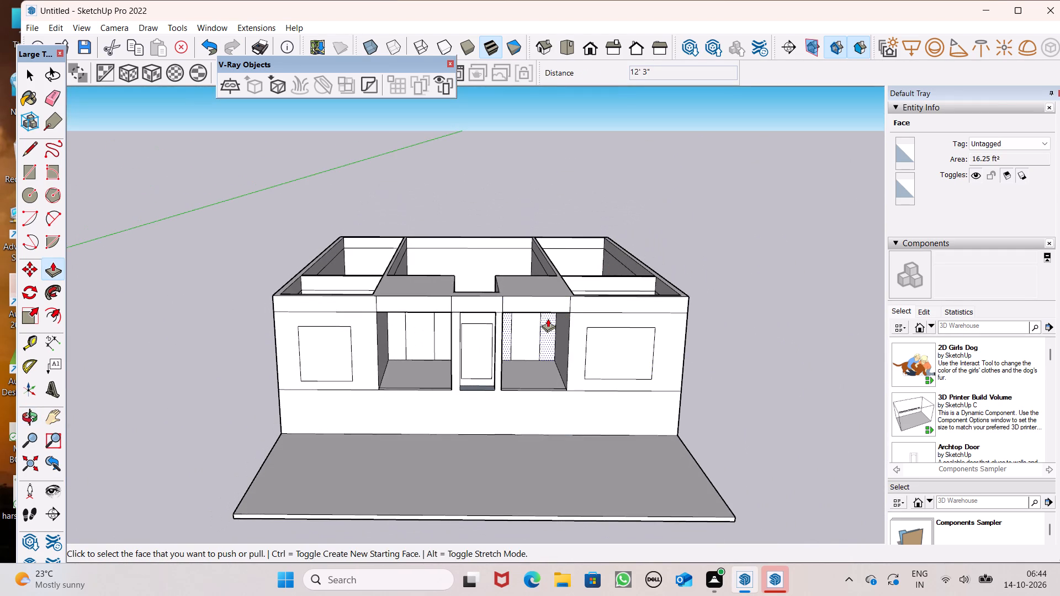
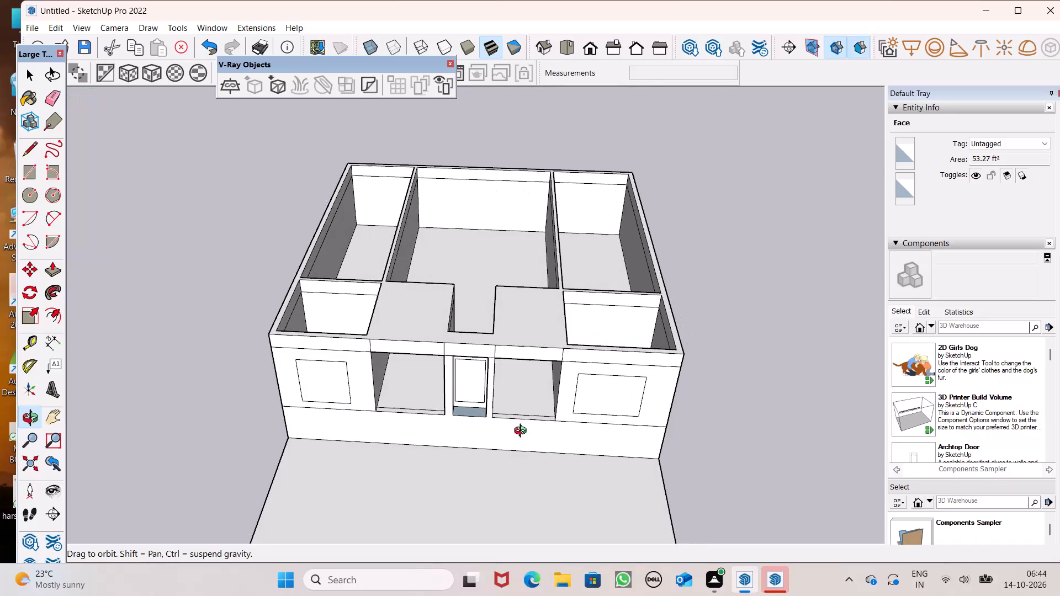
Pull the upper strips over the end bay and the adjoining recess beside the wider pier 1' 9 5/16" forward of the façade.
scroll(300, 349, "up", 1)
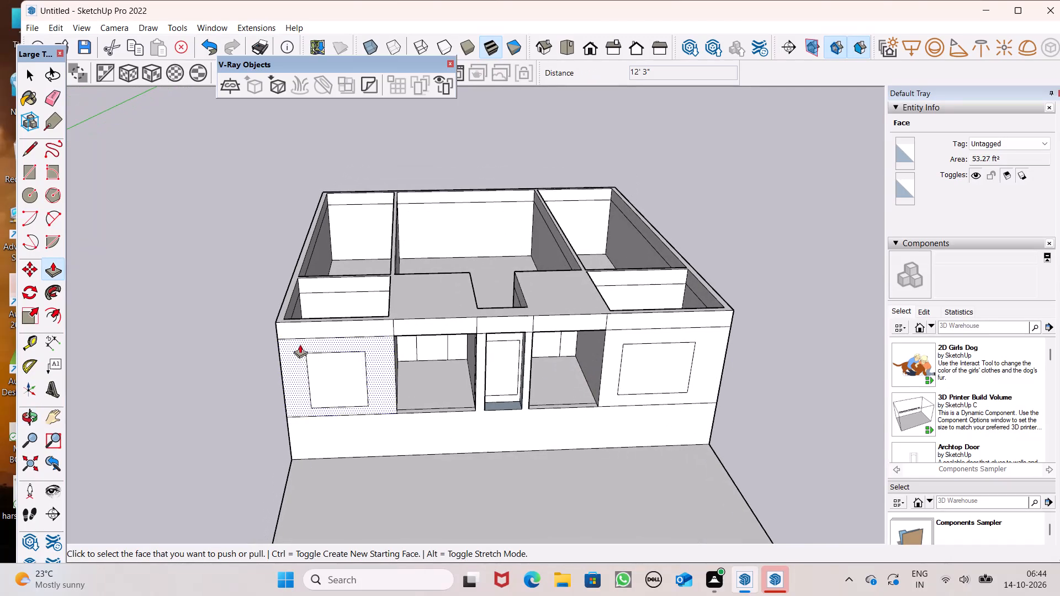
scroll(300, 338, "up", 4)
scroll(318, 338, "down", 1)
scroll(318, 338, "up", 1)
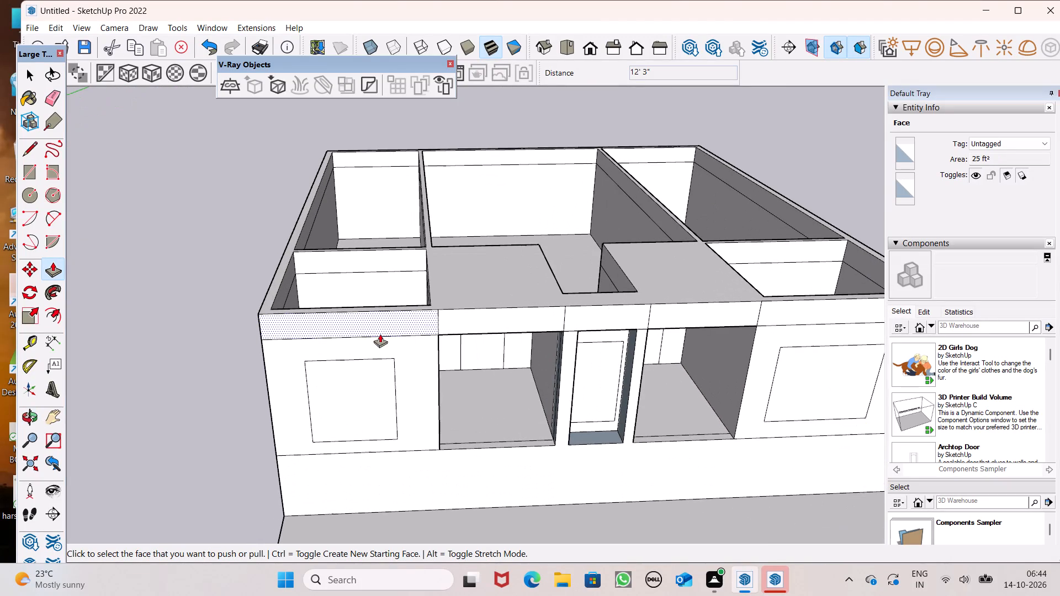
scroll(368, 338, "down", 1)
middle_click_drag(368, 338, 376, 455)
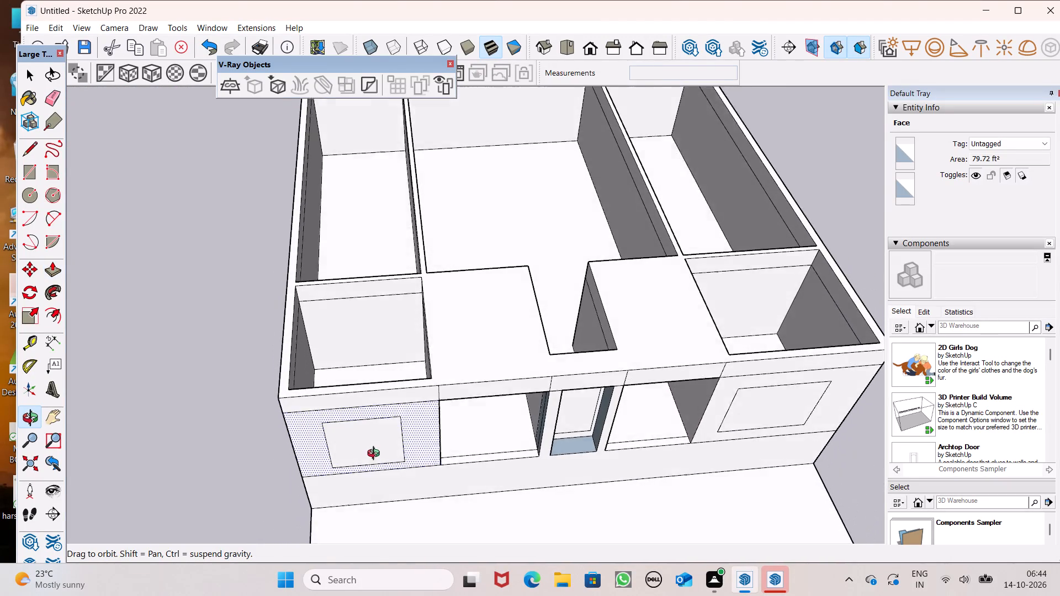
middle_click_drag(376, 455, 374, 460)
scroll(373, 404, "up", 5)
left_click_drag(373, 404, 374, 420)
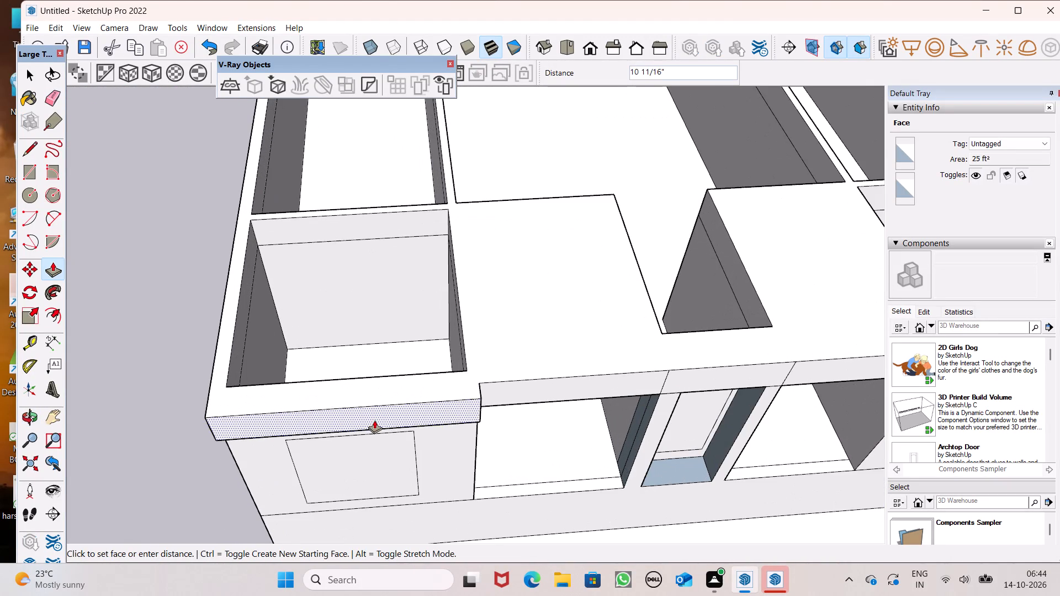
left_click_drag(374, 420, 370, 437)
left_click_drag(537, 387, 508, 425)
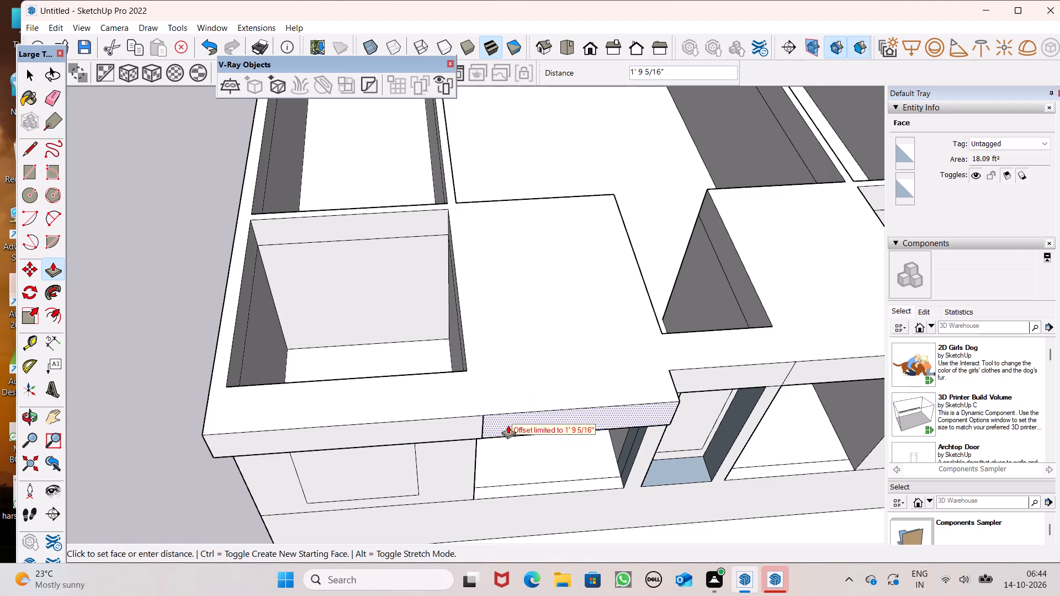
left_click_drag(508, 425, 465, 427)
Undo the strip projections, the slab over the recess beside the narrower pier, and both piers raised from the sill.
scroll(416, 453, "down", 9)
middle_click_drag(626, 446, 547, 379)
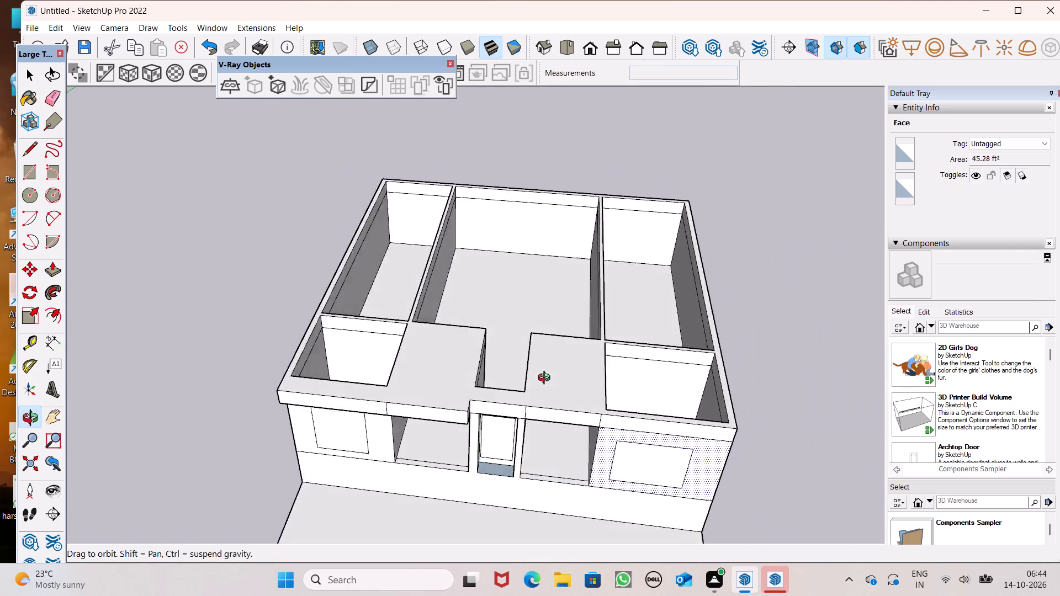
middle_click_drag(547, 379, 390, 256)
scroll(426, 358, "up", 5)
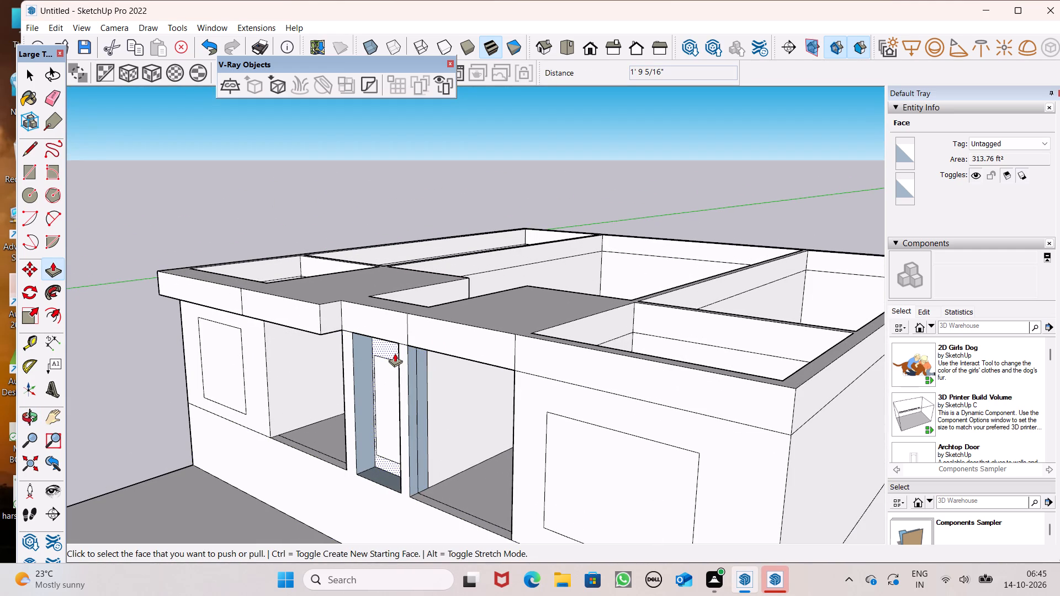
key("ctrl+z")
key("ctrl+z")
key("ctrl+z")
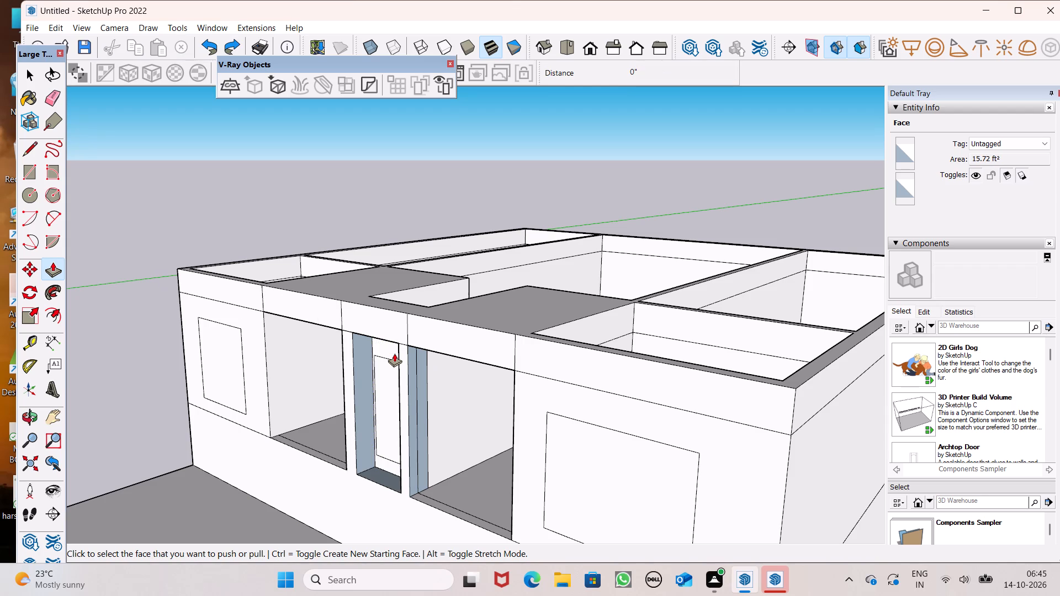
key("ctrl+z")
key("ctrl+z")
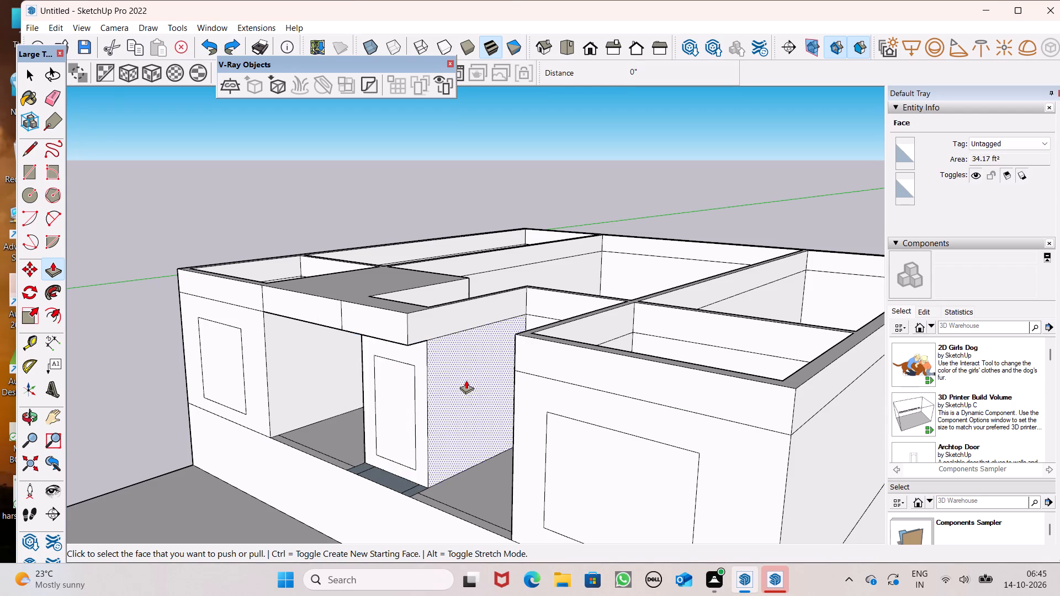
Pull the upper strip of the end bay beside the covered recess about 1' 11 7/8" forward of the façade as an overhang.
scroll(471, 383, "up", 1)
middle_click_drag(471, 383, 590, 391)
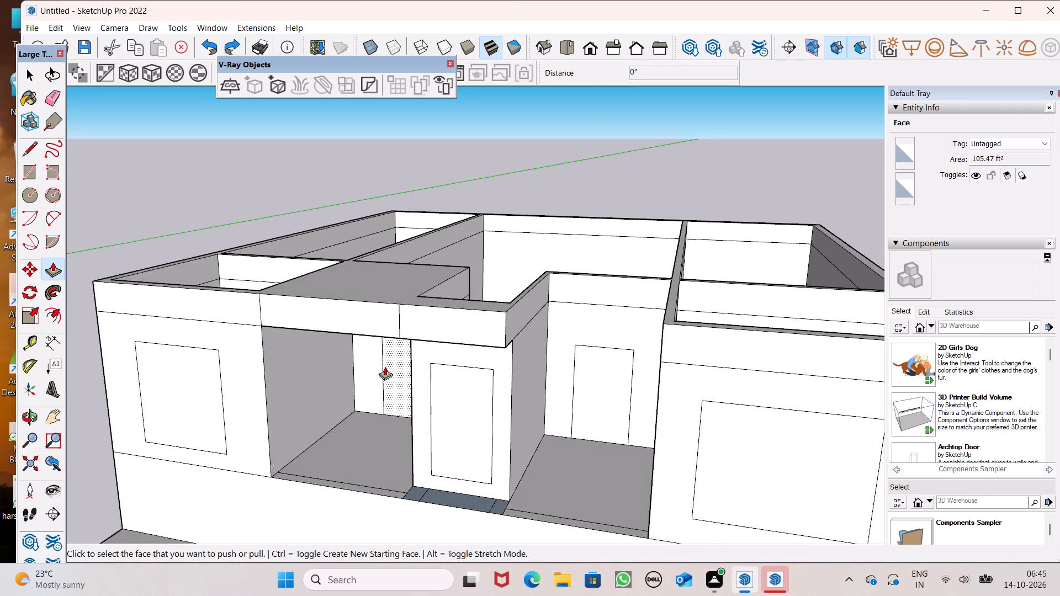
left_click_drag(219, 305, 196, 325)
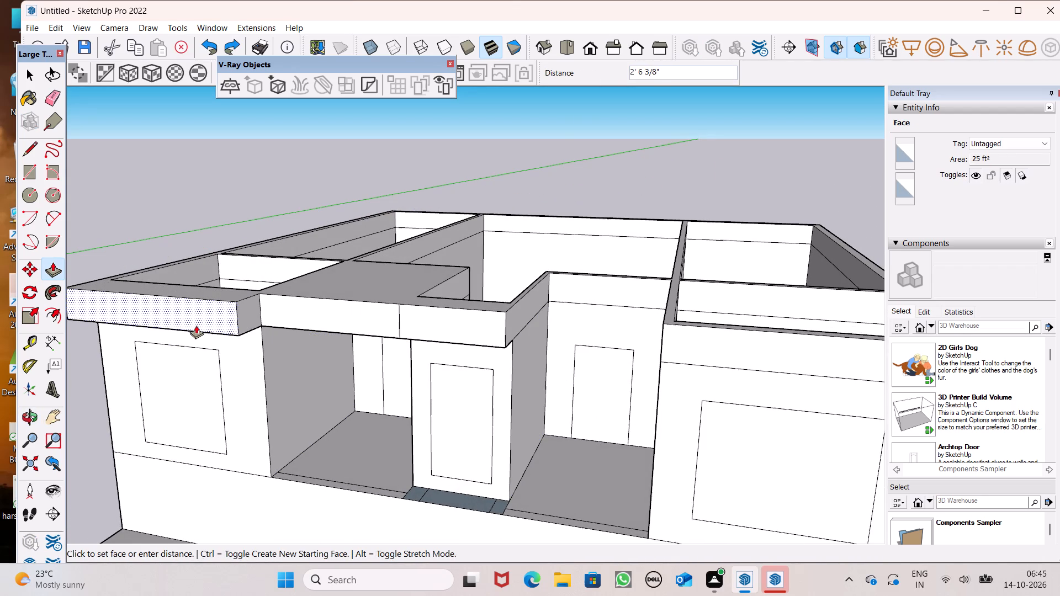
left_click_drag(196, 325, 195, 324)
left_click(195, 325)
scroll(204, 334, "down", 2)
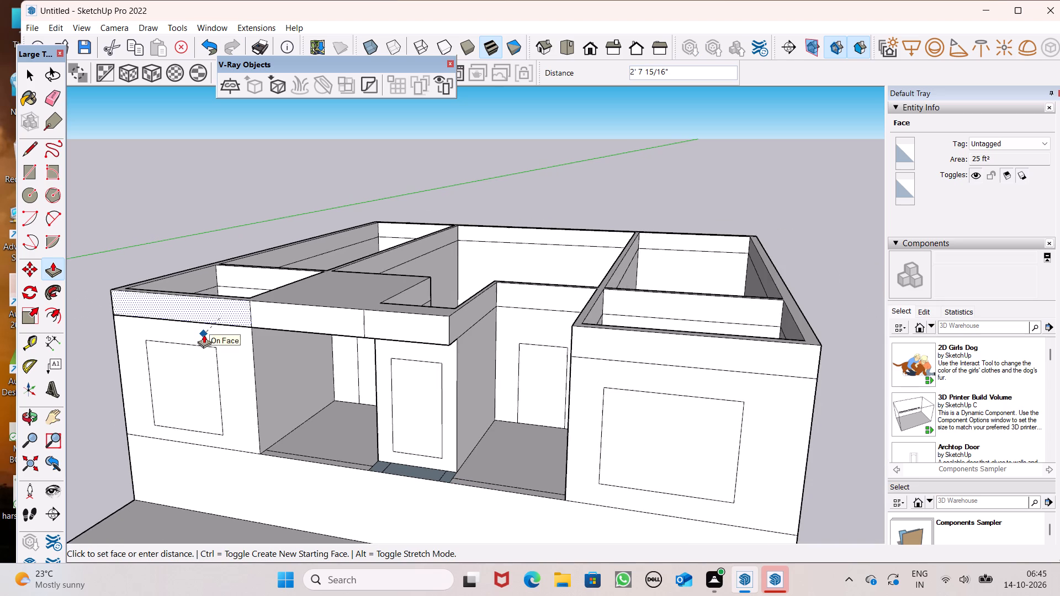
middle_click_drag(210, 347, 191, 499)
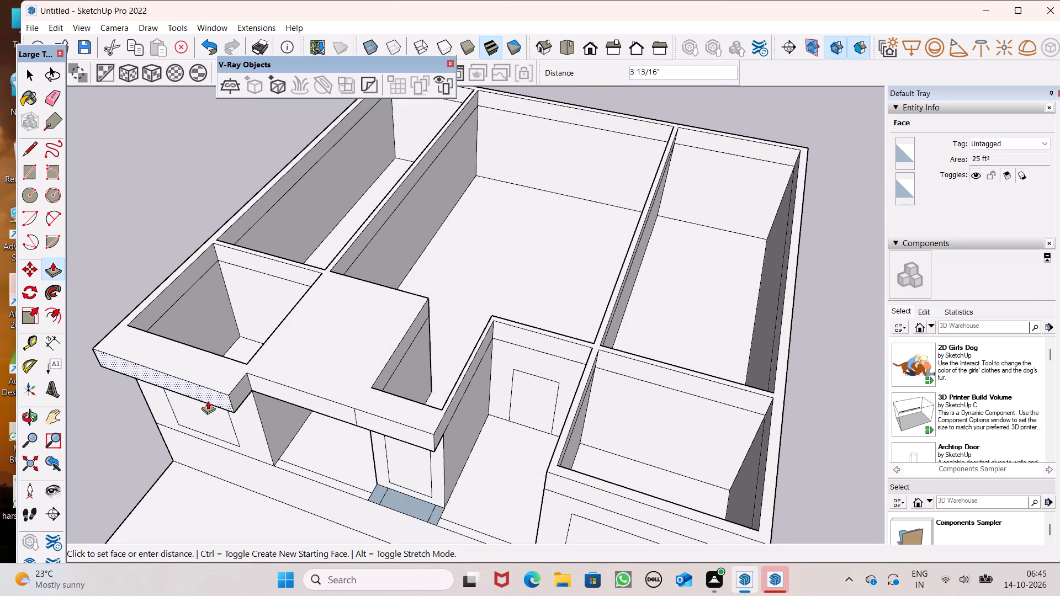
left_click(209, 397)
Pull the upper strips over the covered recess and the central bay forward, flush with the end bay's overhang.
left_click_drag(301, 398, 267, 397)
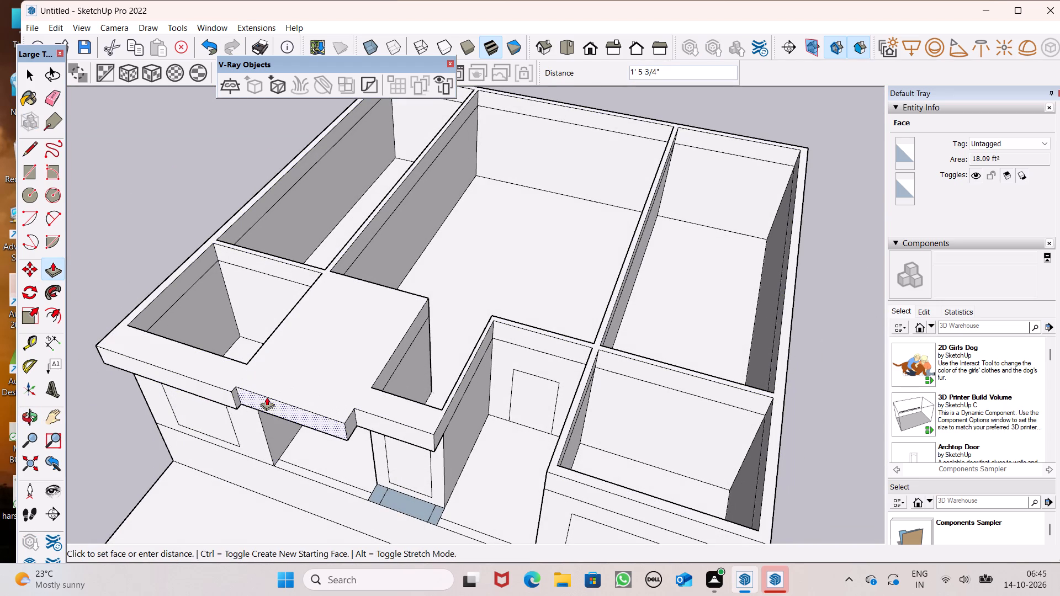
left_click_drag(267, 397, 231, 392)
left_click(231, 392)
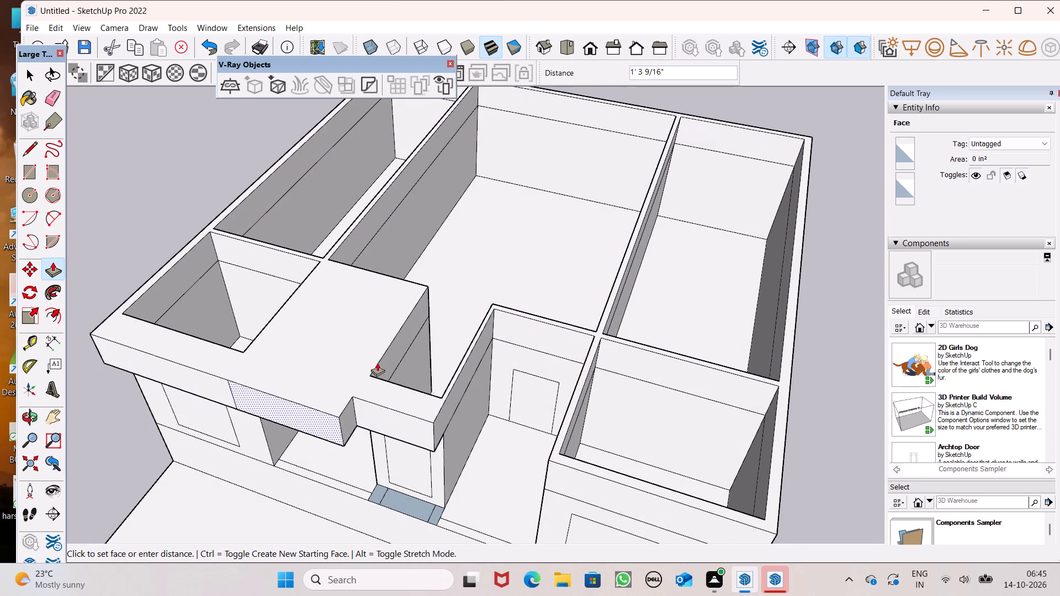
key("space")
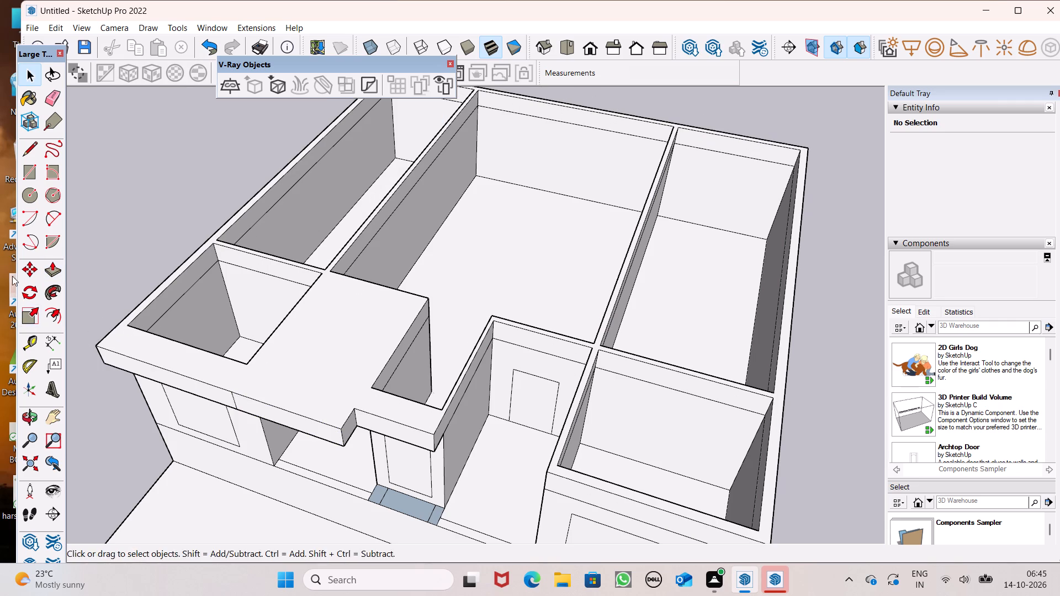
left_click(51, 267)
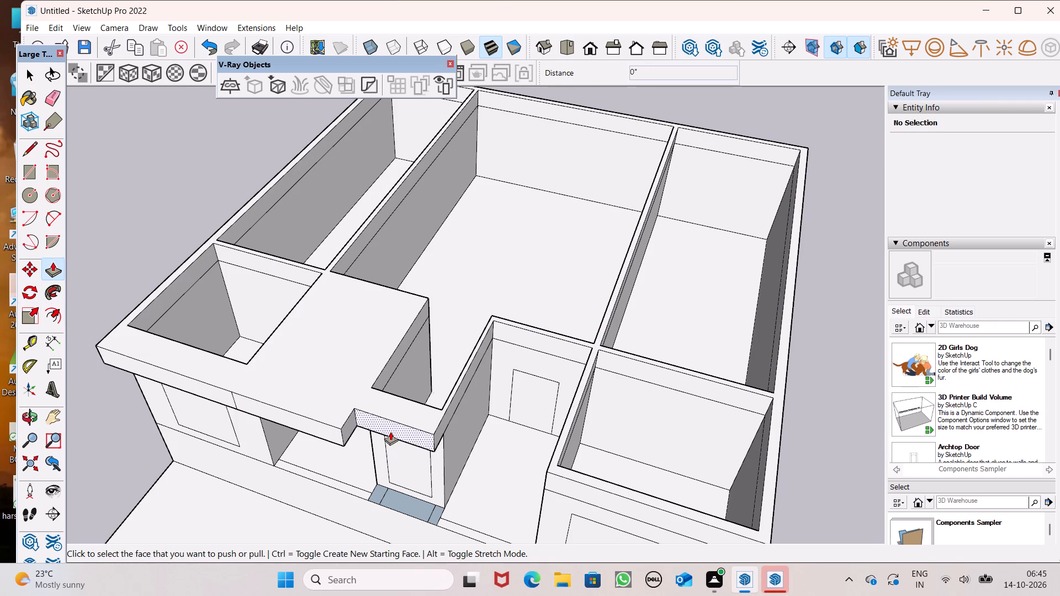
left_click_drag(390, 432, 324, 427)
left_click(324, 427)
scroll(320, 412, "down", 1)
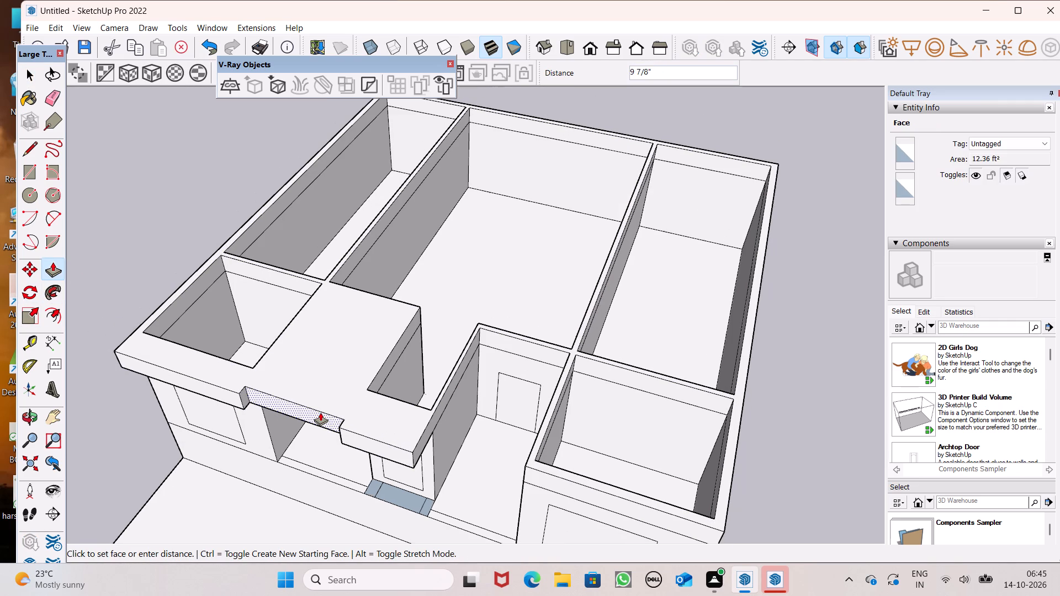
key("space")
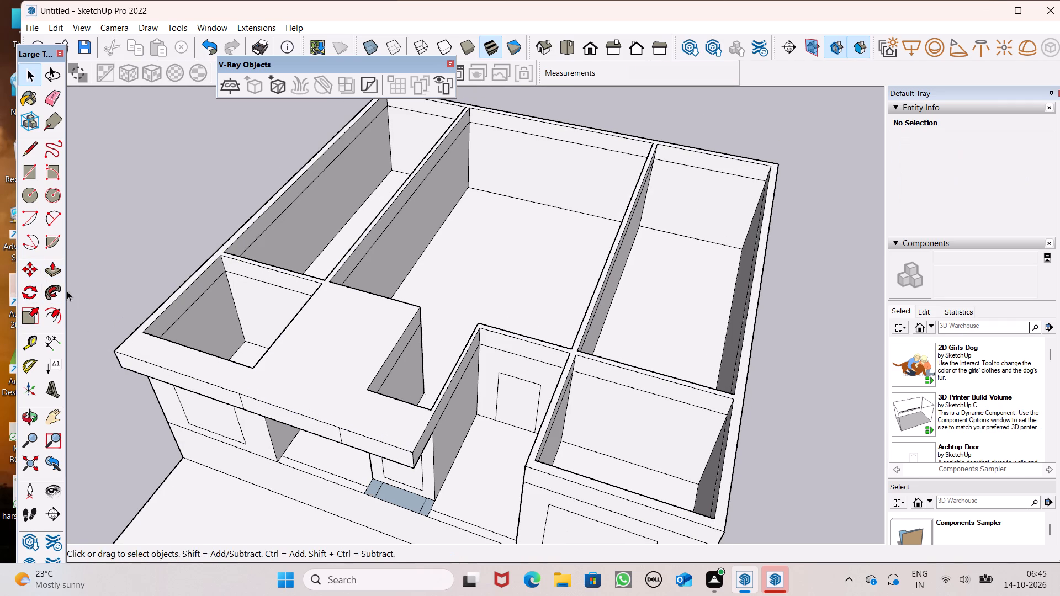
Pull the upper strip of the open recess's back wall forward 12' 3" to the façade line to form a slab.
left_click(51, 279)
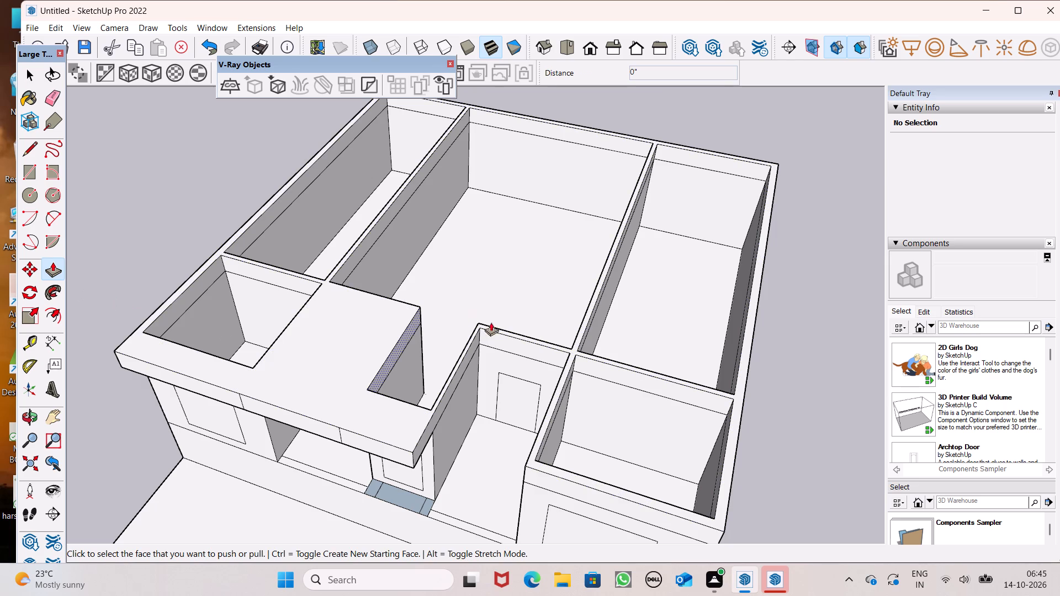
left_click_drag(502, 342, 411, 456)
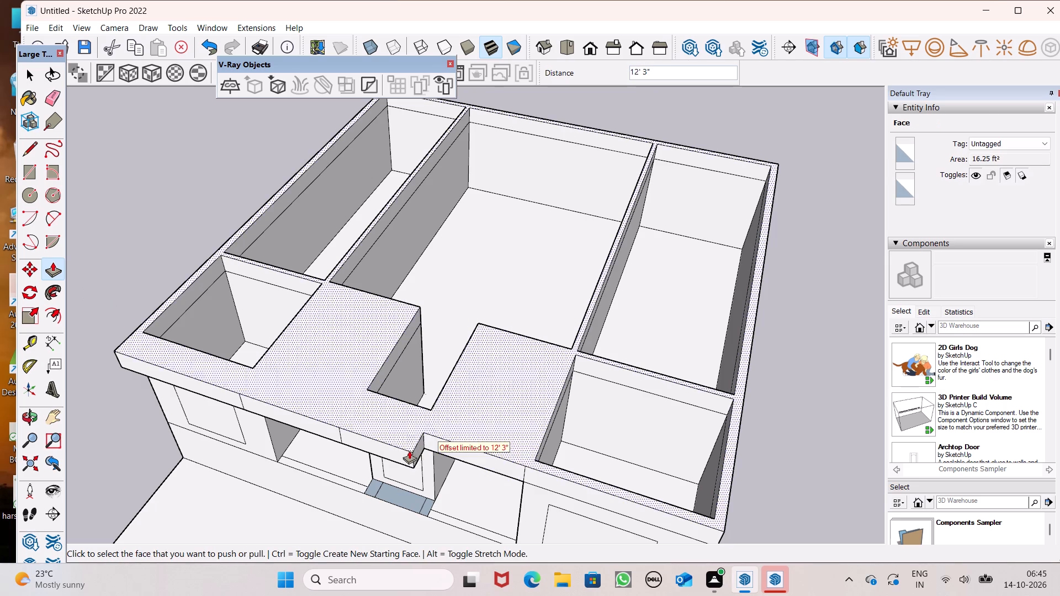
Pull the upper strips over the newly covered recess and its adjoining end bay forward 1' 11 7/8" to complete the overhang.
left_click_drag(436, 448, 402, 463)
scroll(331, 364, "down", 3)
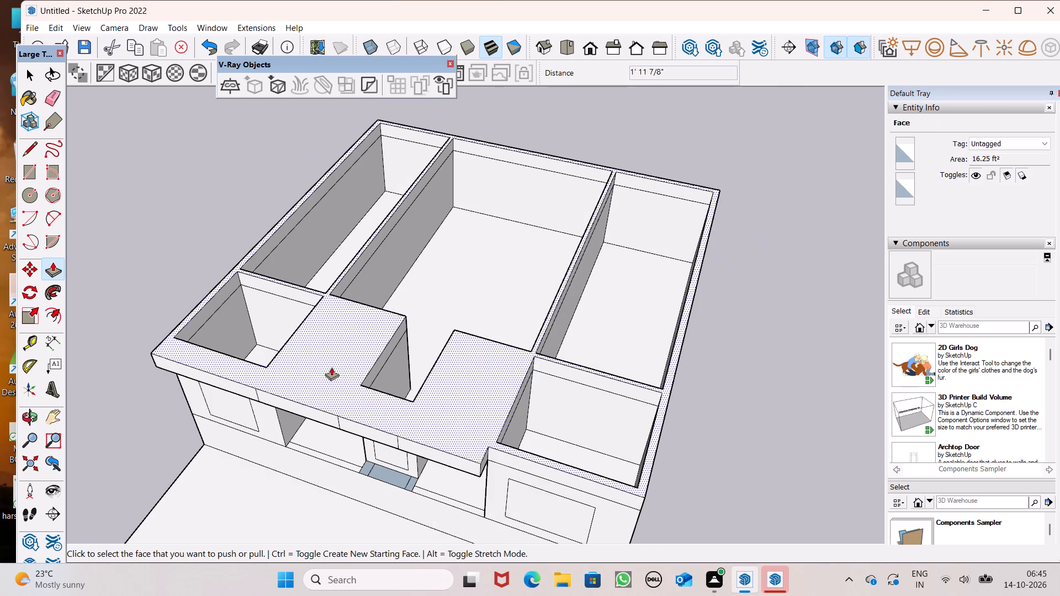
middle_click_drag(479, 568, 520, 451)
middle_click_drag(528, 427, 545, 368)
scroll(545, 368, "up", 1)
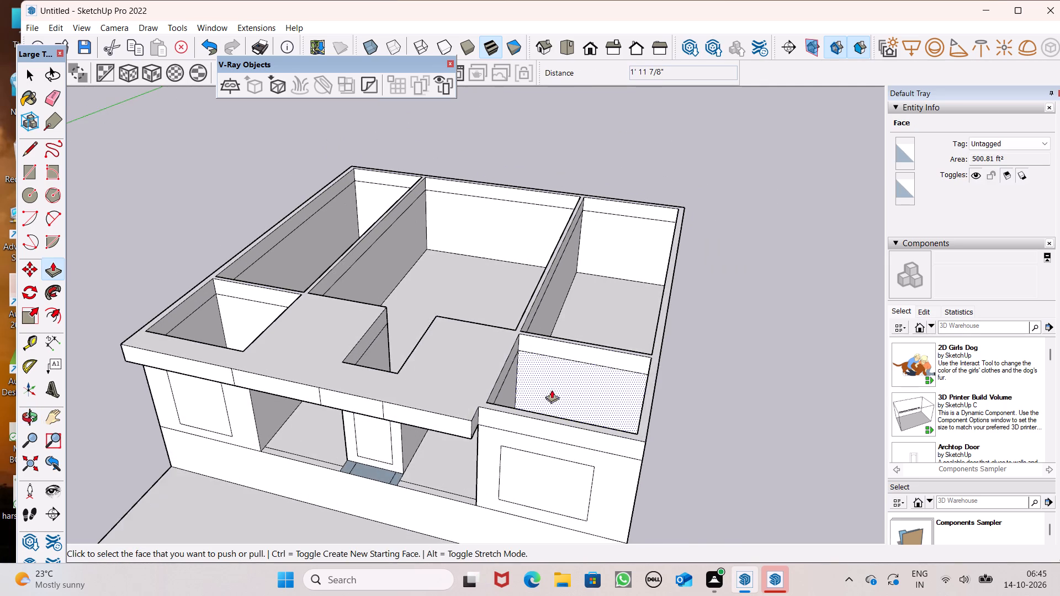
scroll(512, 420, "up", 2)
scroll(501, 425, "down", 1)
scroll(501, 425, "up", 4)
left_click_drag(486, 416, 452, 433)
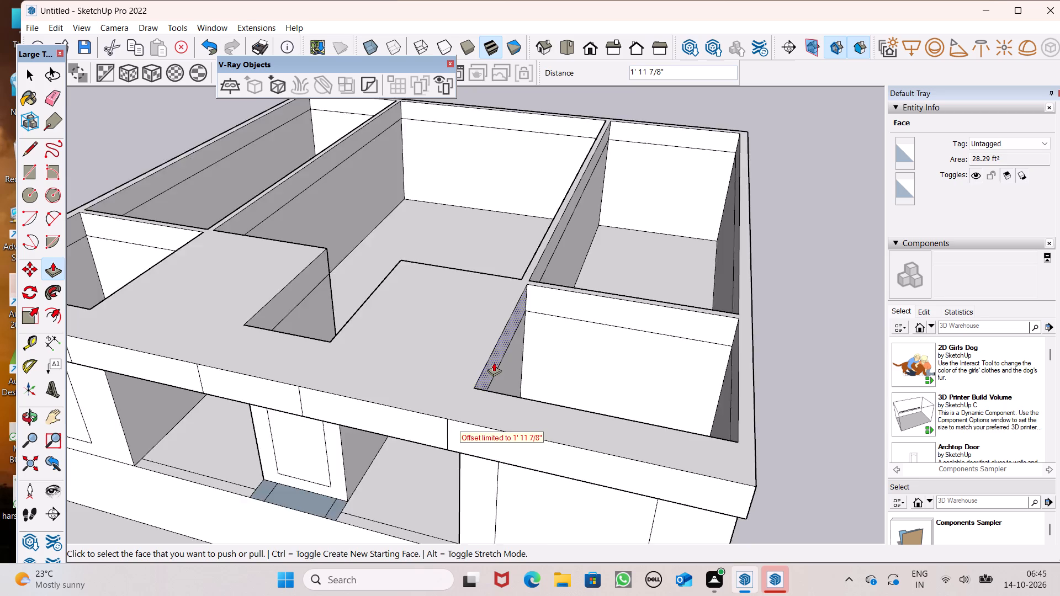
Draw a 6' 3 1/2" line along the sill before the central bay, joining the ends of the two recess floor lines.
scroll(494, 363, "down", 6)
middle_click_drag(377, 434, 471, 193)
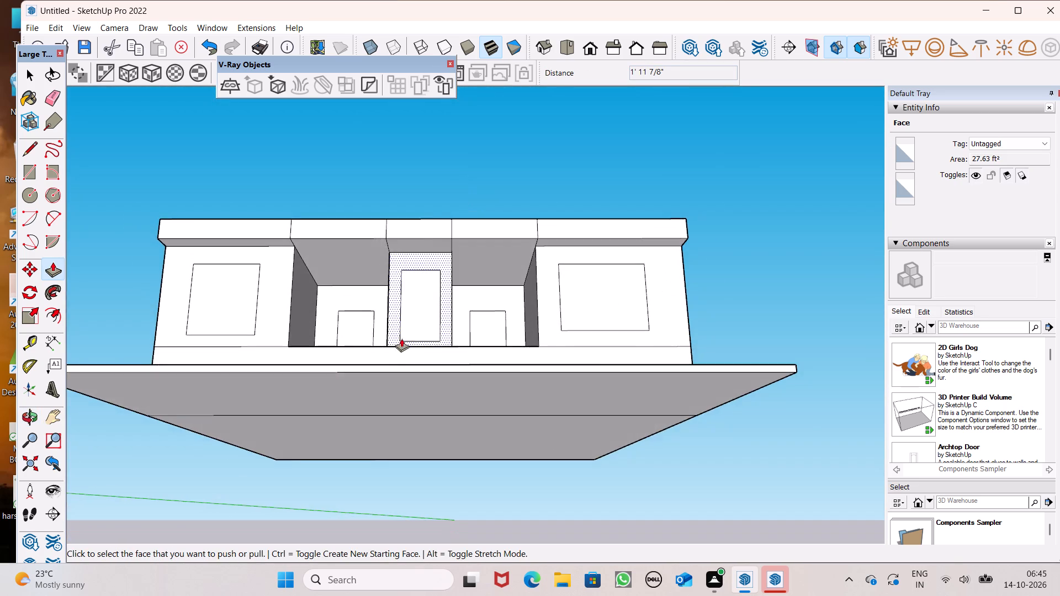
scroll(401, 338, "up", 6)
middle_click_drag(412, 338, 532, 595)
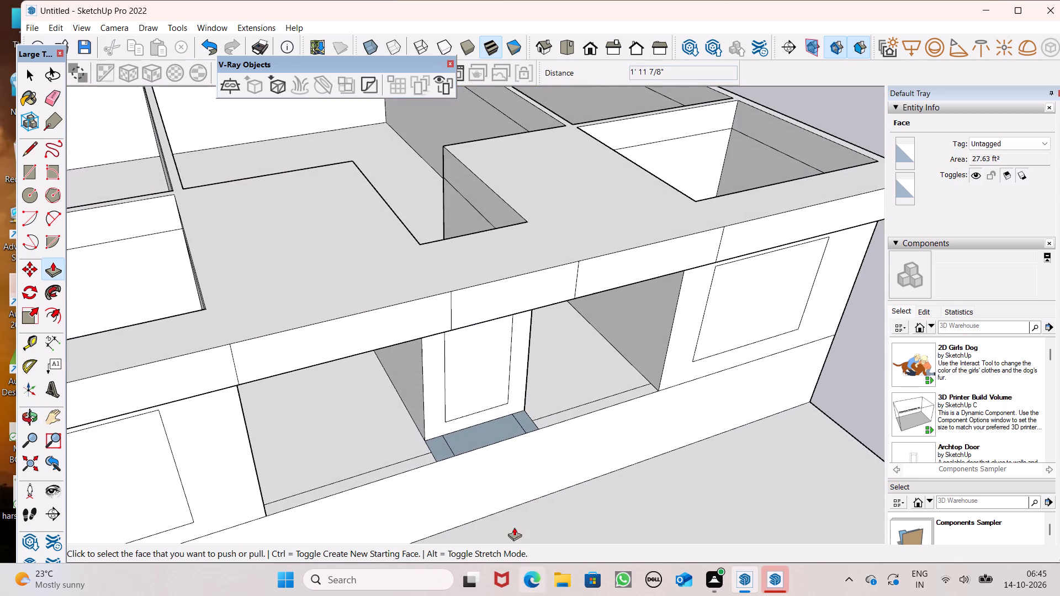
left_click(30, 155)
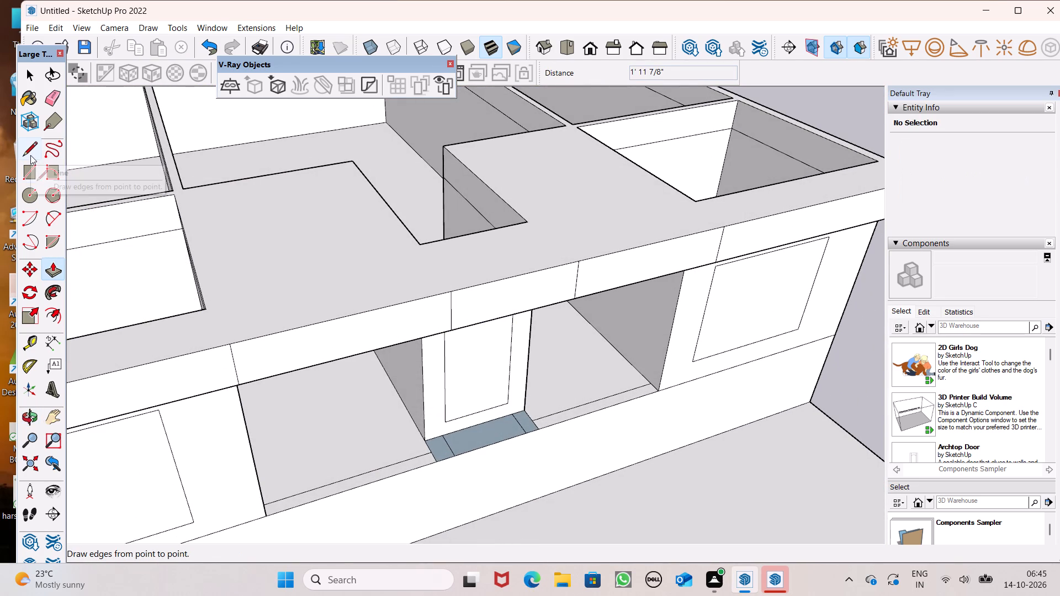
scroll(505, 430, "up", 7)
scroll(415, 449, "up", 6)
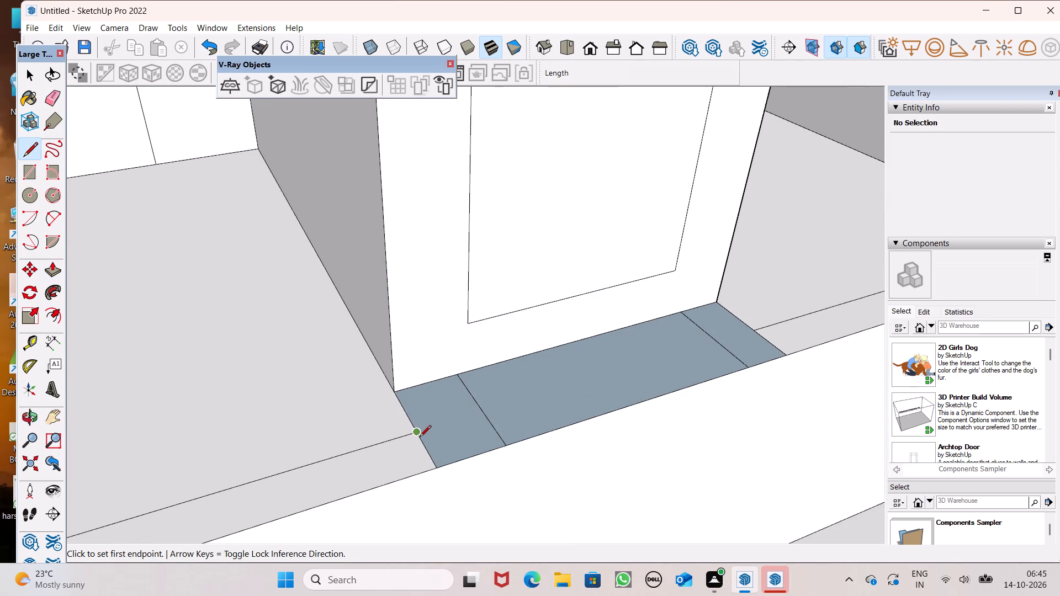
left_click_drag(420, 437, 455, 421)
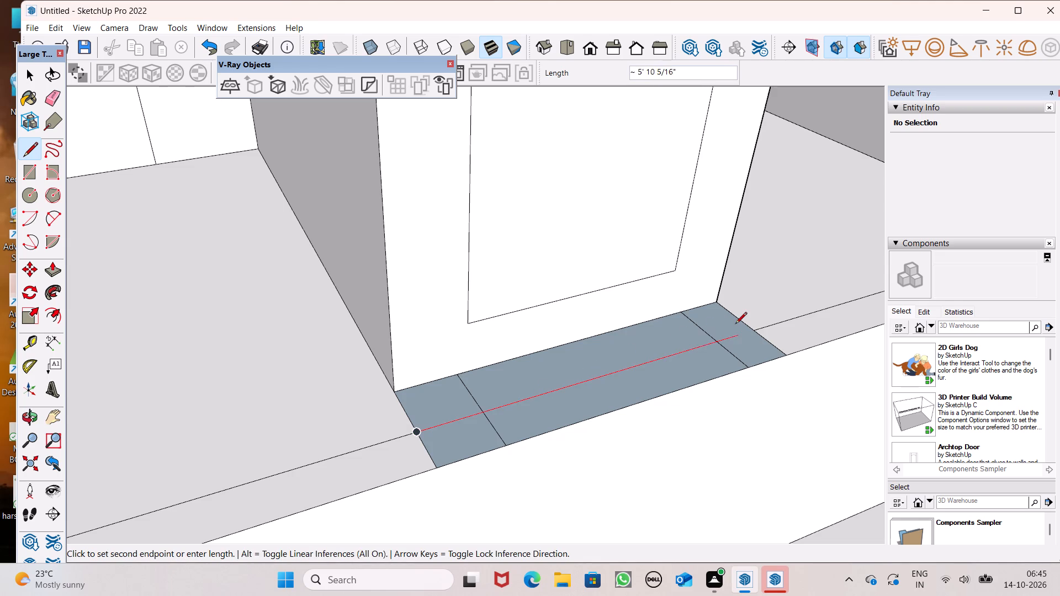
left_click(757, 323)
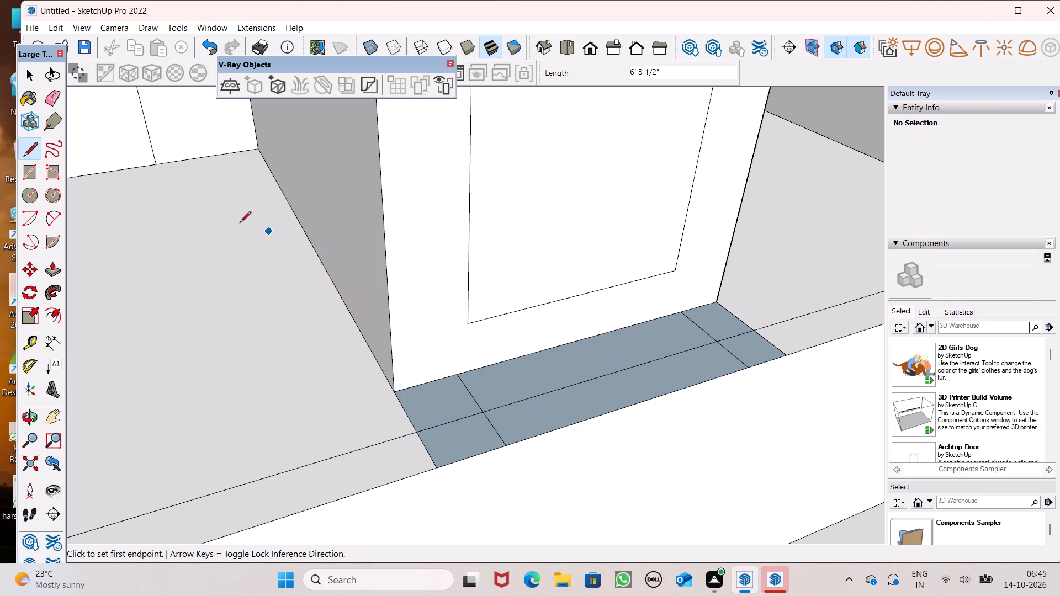
Erase the sill line's middle segment and the inner halves of both cross lines, leaving a small rectangle at each outer corner.
left_click(54, 97)
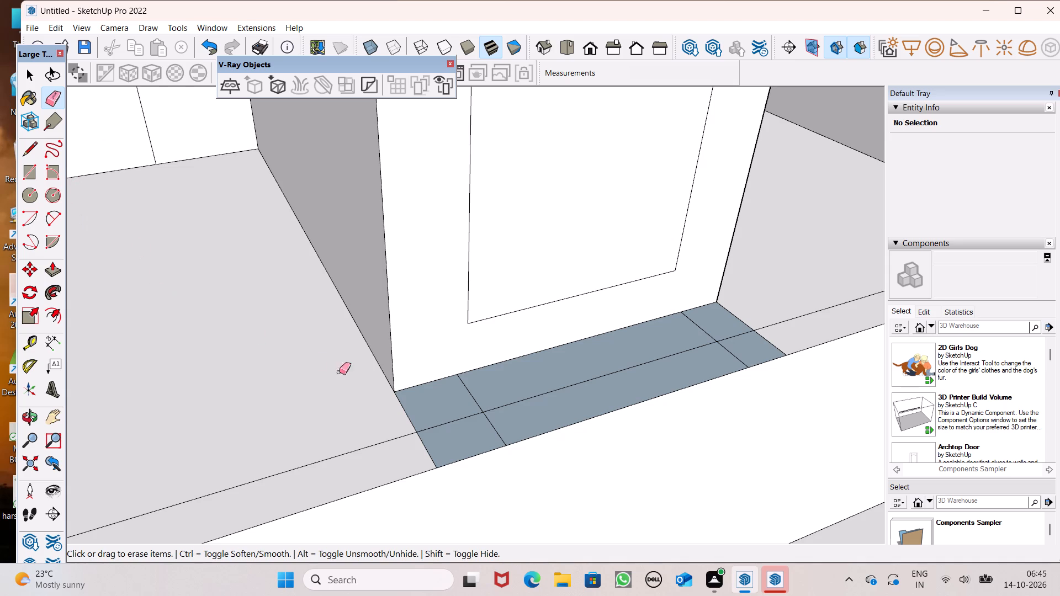
left_click_drag(466, 402, 473, 398)
left_click_drag(473, 398, 479, 396)
left_click_drag(535, 390, 539, 396)
left_click(539, 396)
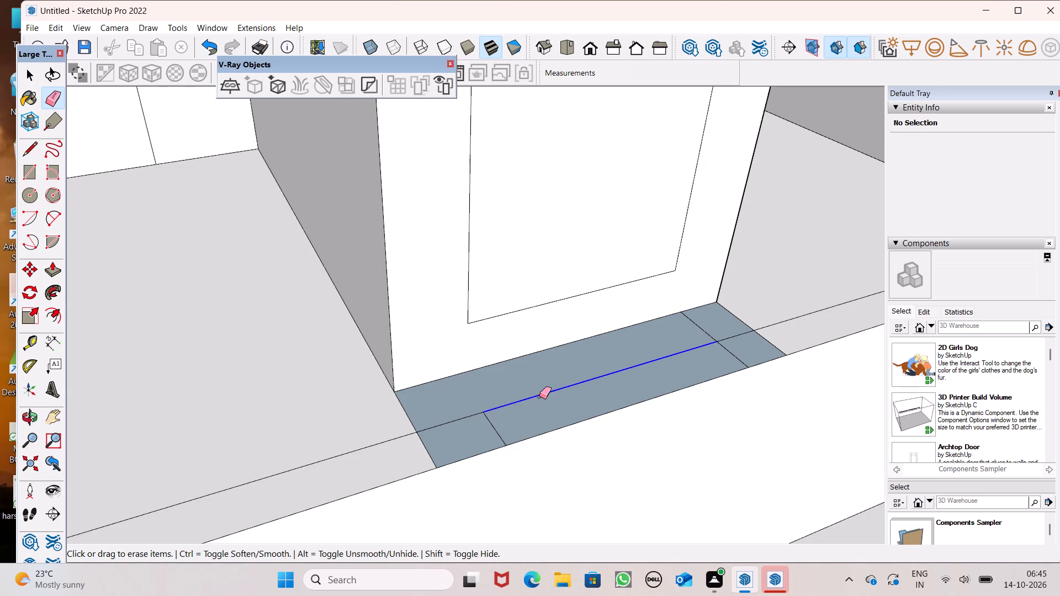
left_click(707, 316)
scroll(437, 402, "up", 1)
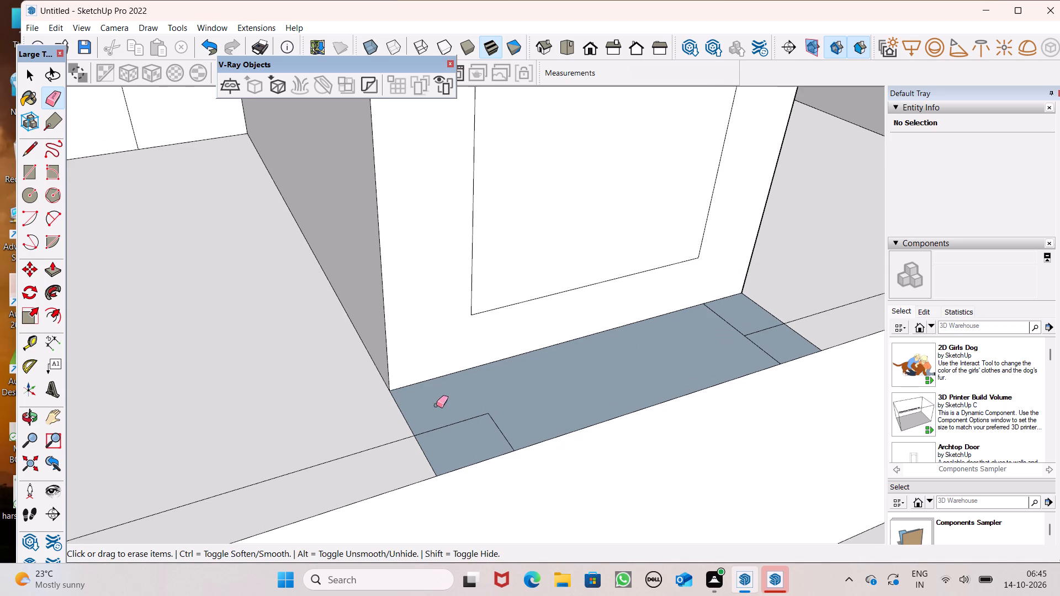
left_click_drag(739, 318, 726, 332)
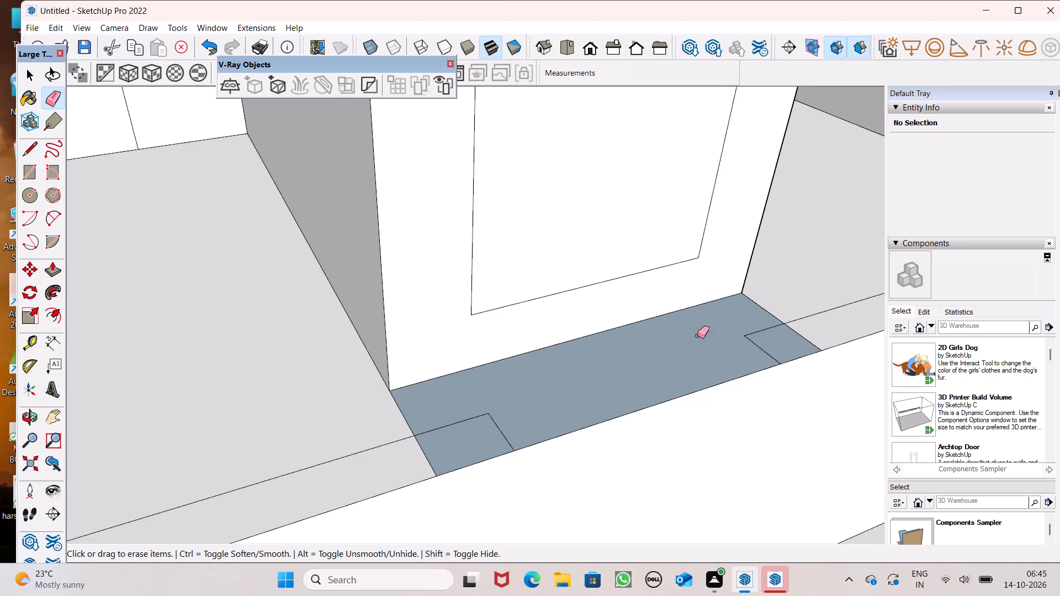
scroll(586, 414, "down", 4)
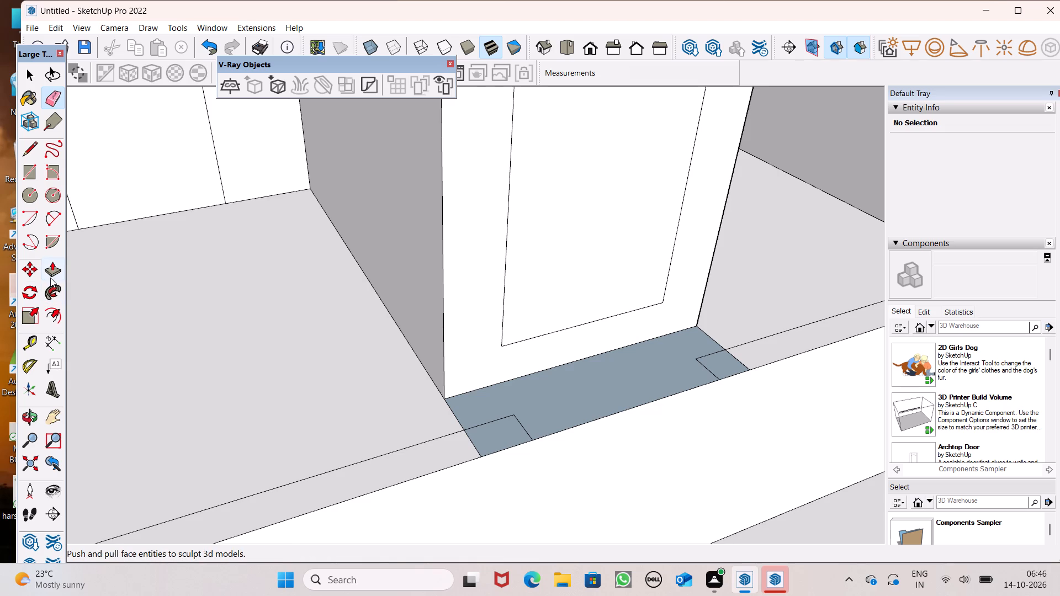
Pull the small rectangle at the left outer corner of the central bay's sill up to the overhang's underside as a pier.
left_click(50, 278)
scroll(266, 397, "down", 12)
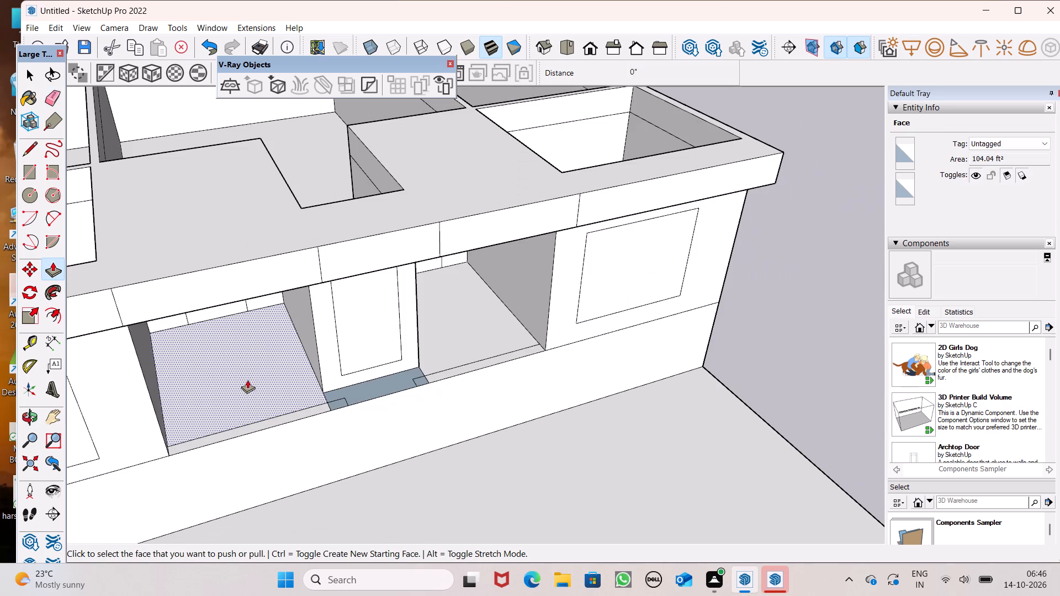
scroll(322, 210, "up", 5)
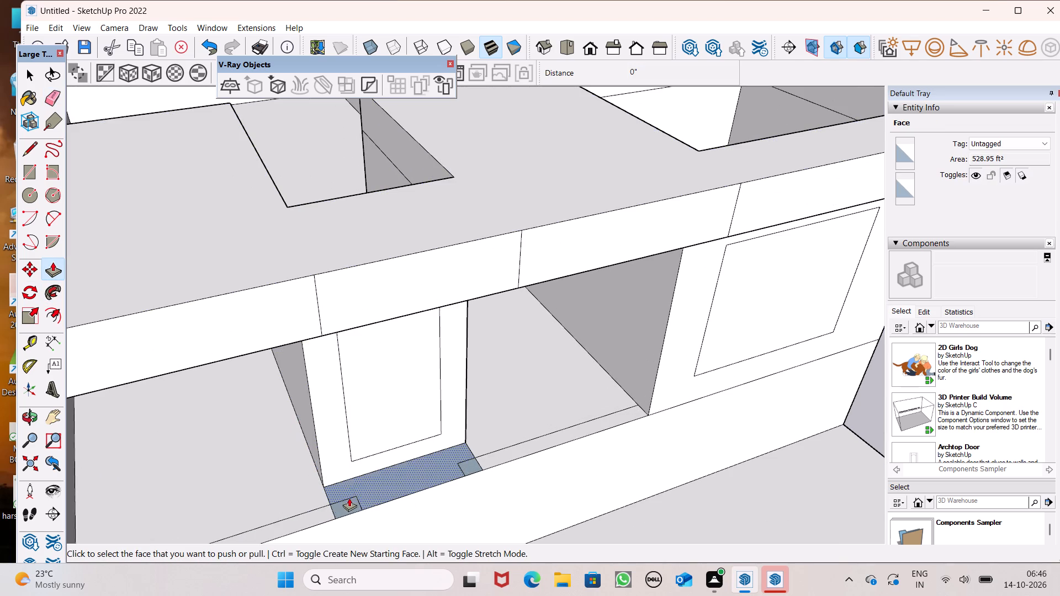
left_click_drag(346, 503, 343, 464)
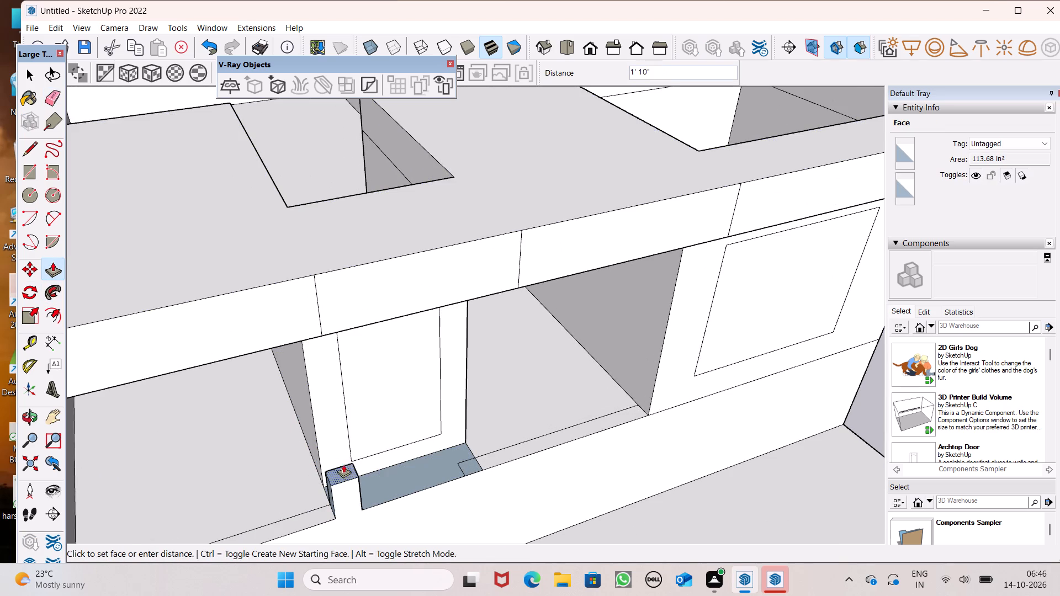
left_click_drag(343, 464, 333, 419)
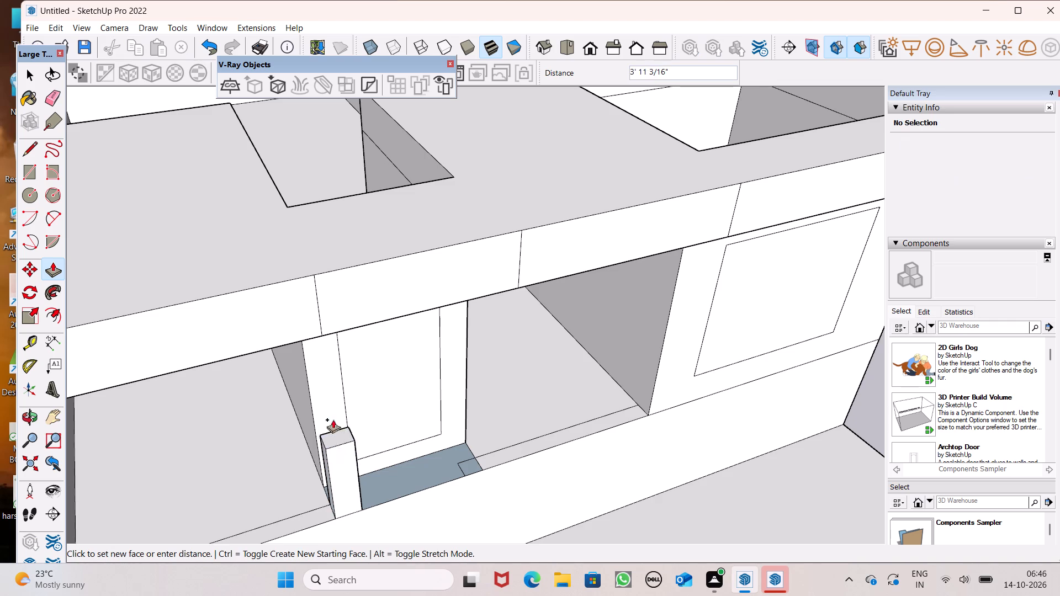
left_click_drag(333, 419, 303, 339)
middle_click_drag(364, 407, 364, 295)
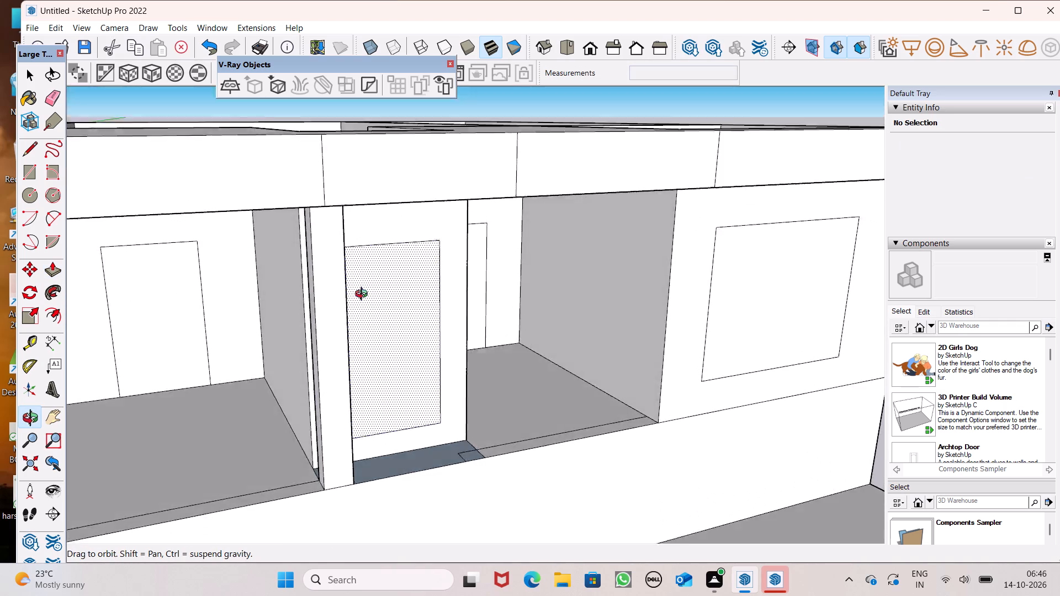
middle_click_drag(364, 295, 367, 237)
Raise the sill's right corner rectangle into a pier, undo the accidental fascia pull, and raise the pier's top another 9 11/16".
middle_click_drag(399, 271, 379, 503)
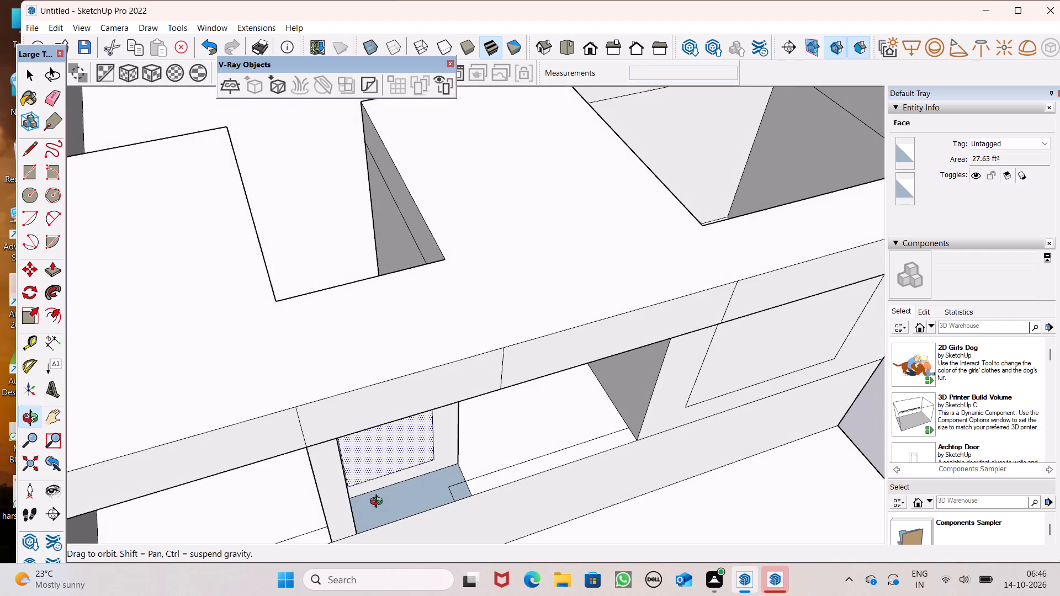
middle_click_drag(379, 503, 379, 499)
left_click_drag(462, 492, 442, 391)
left_click(442, 391)
middle_click_drag(511, 499, 512, 498)
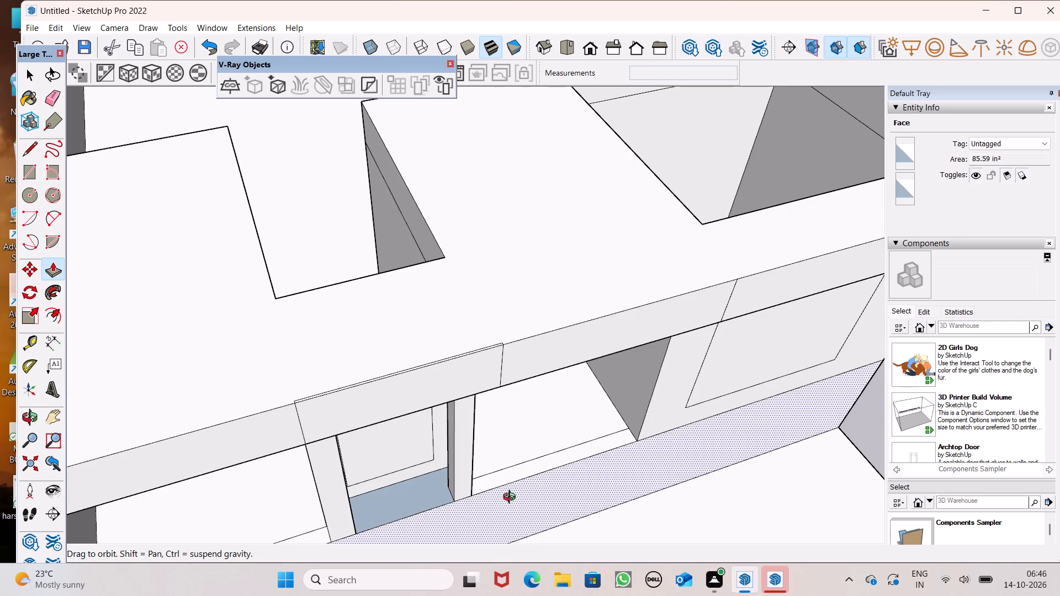
middle_click_drag(512, 498, 481, 451)
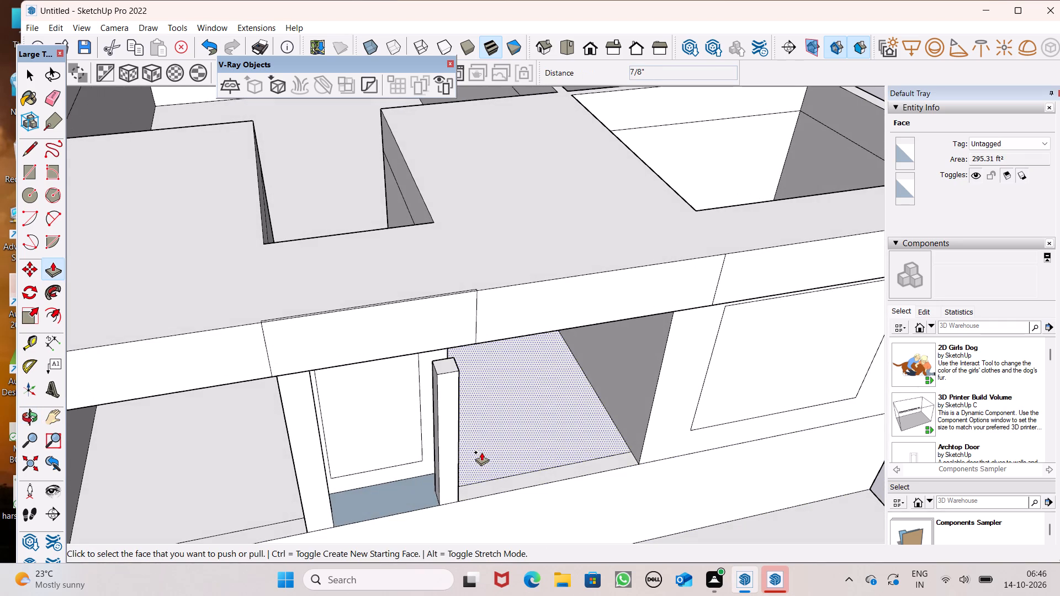
key("ctrl+z")
scroll(432, 334, "up", 10)
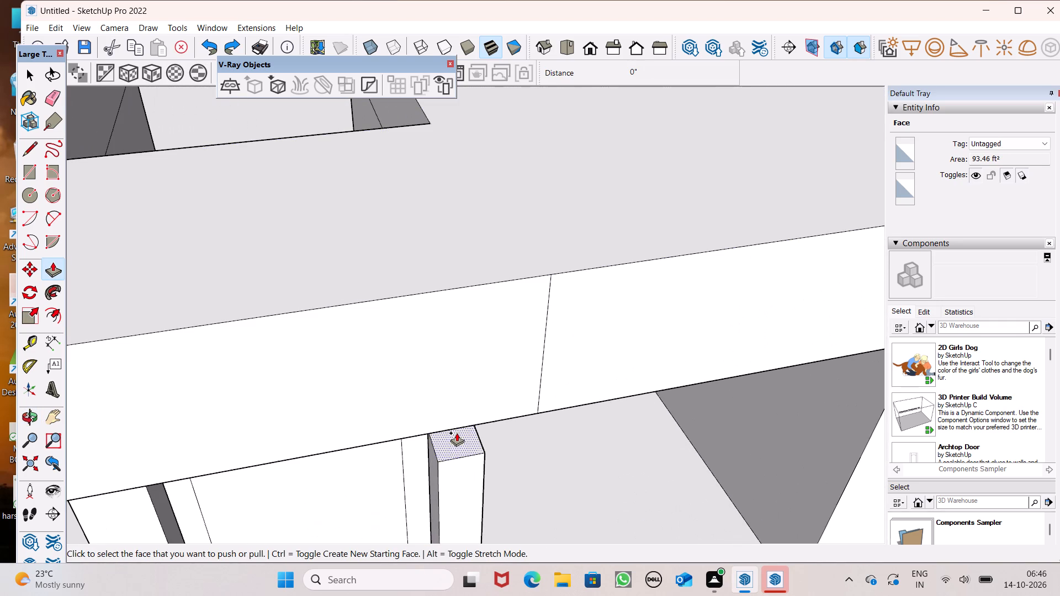
left_click_drag(453, 448, 449, 421)
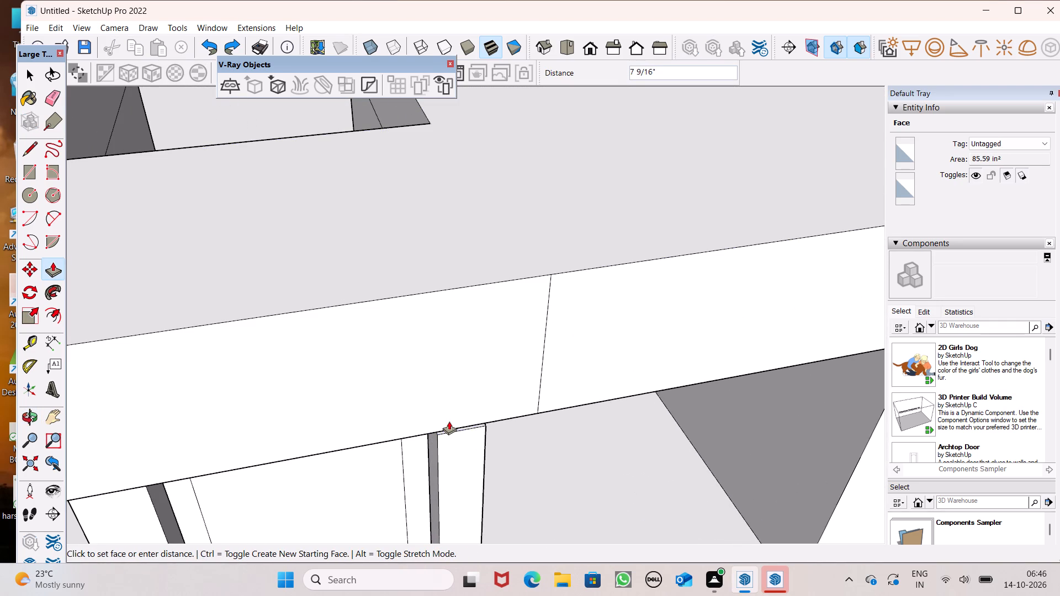
left_click_drag(449, 421, 447, 413)
Extend the right corner pier's top about 2' up to meet the underside of the overhang.
scroll(291, 413, "down", 8)
scroll(257, 359, "down", 5)
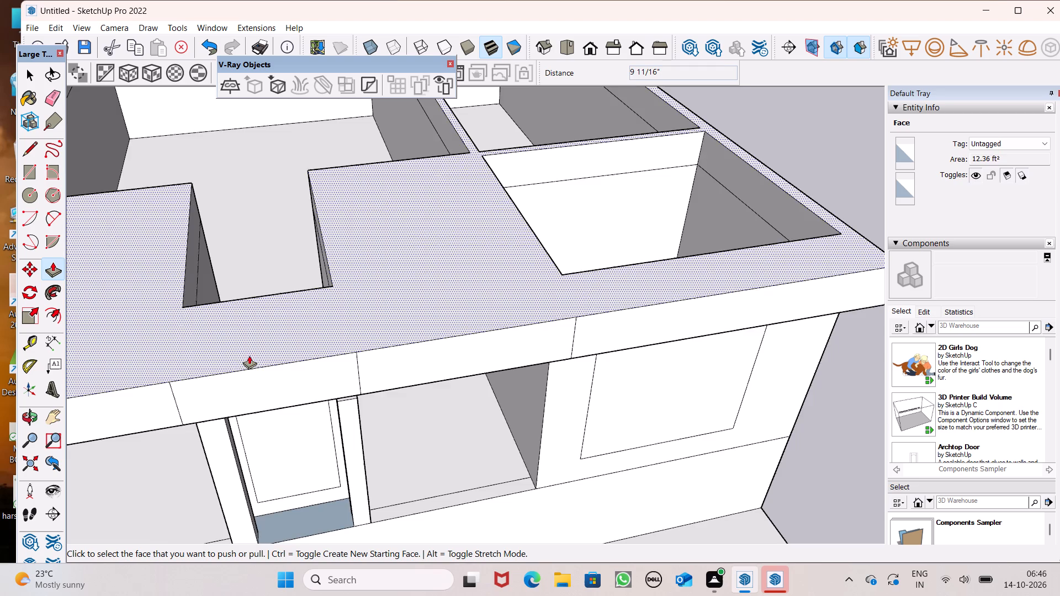
scroll(248, 354, "down", 7)
scroll(300, 382, "up", 9)
scroll(283, 334, "up", 9)
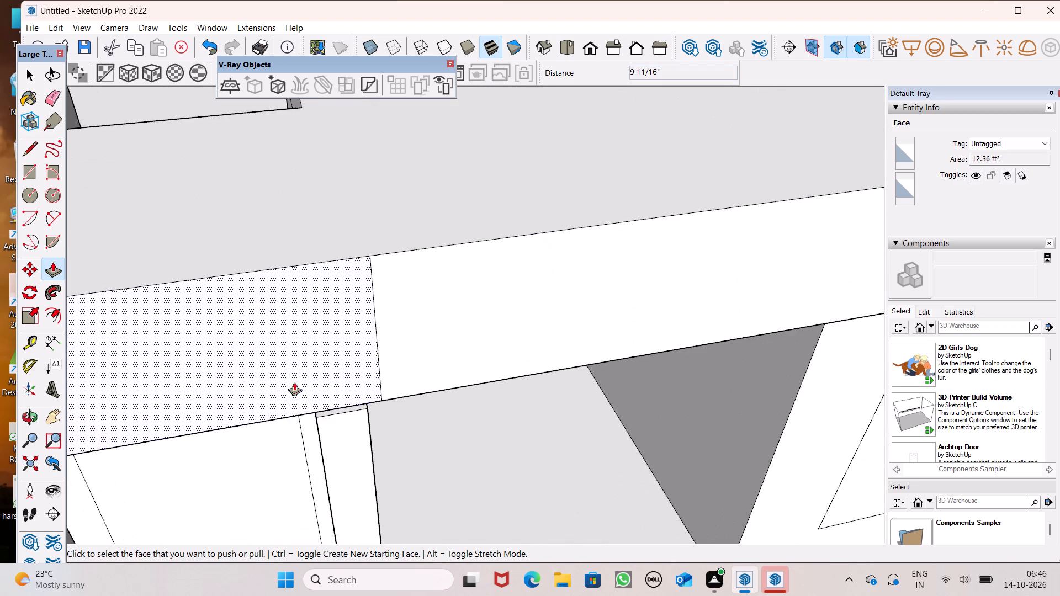
middle_click_drag(337, 414, 349, 325)
scroll(340, 340, "up", 1)
middle_click_drag(340, 340, 363, 264)
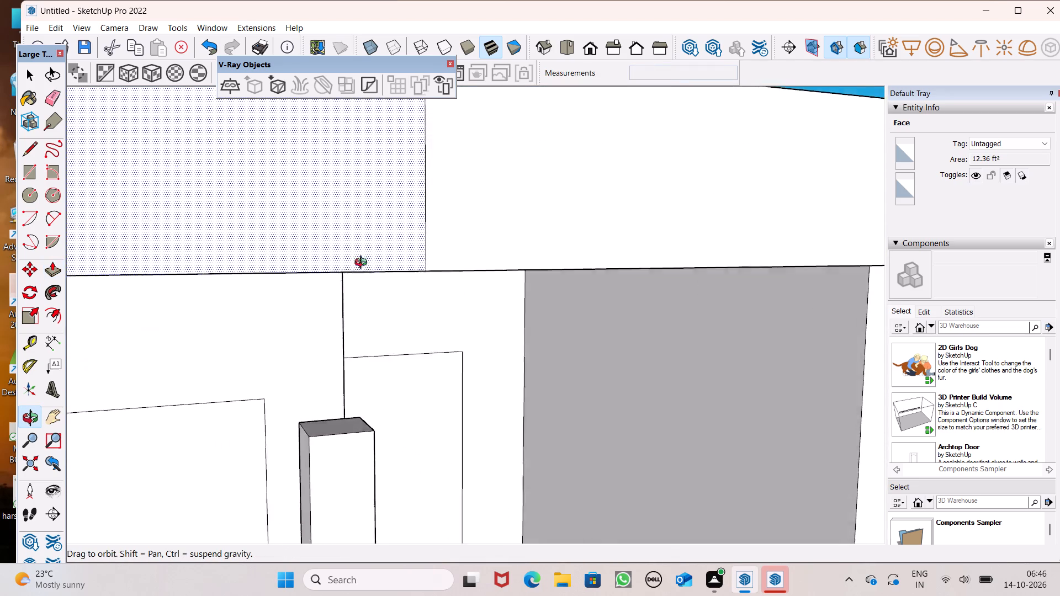
middle_click_drag(363, 264, 365, 214)
middle_click_drag(318, 423, 321, 437)
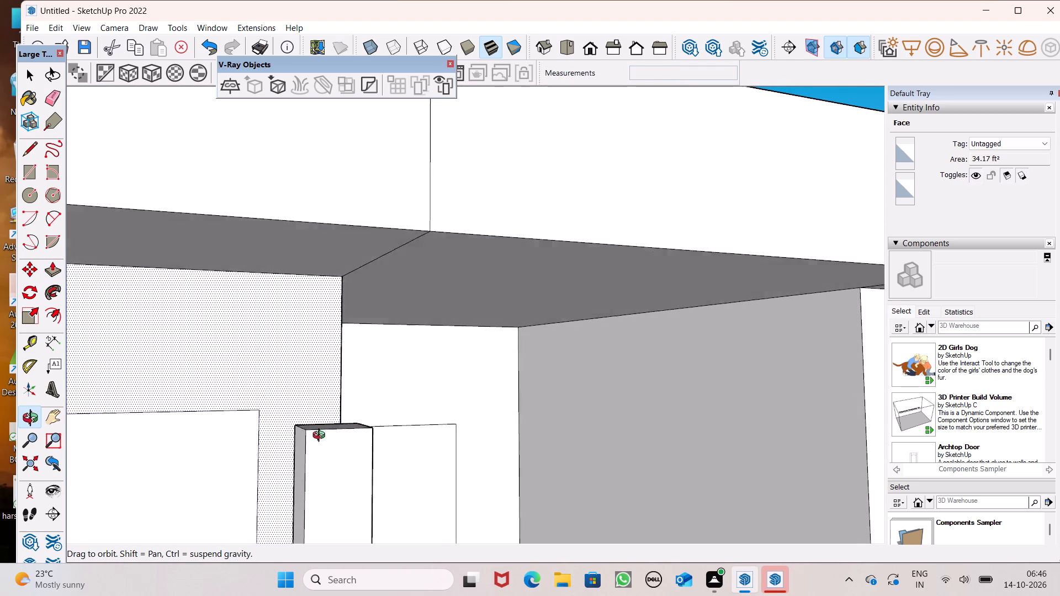
middle_click_drag(321, 437, 401, 457)
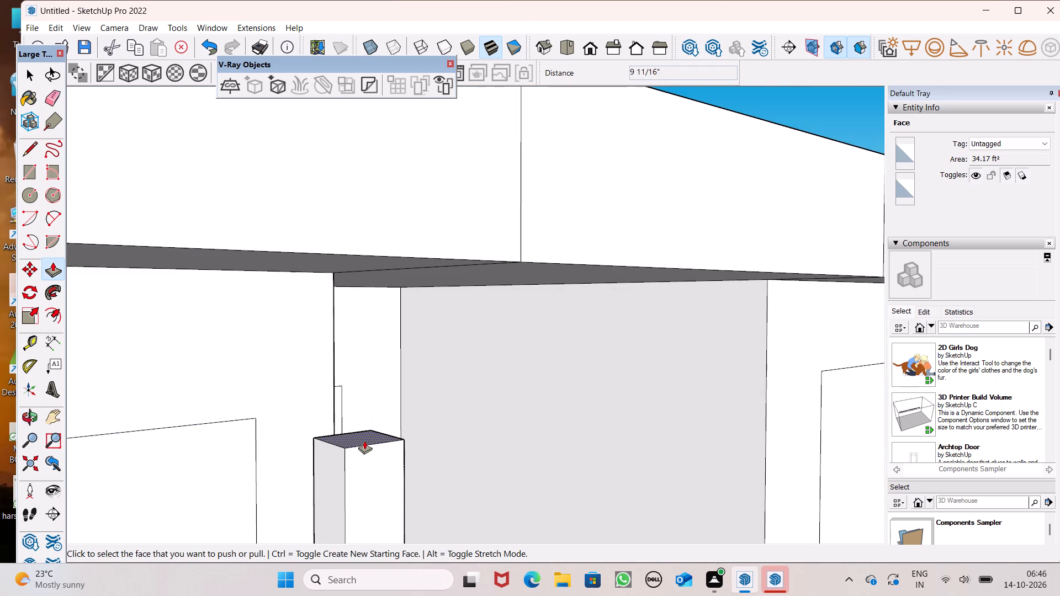
left_click_drag(364, 440, 377, 270)
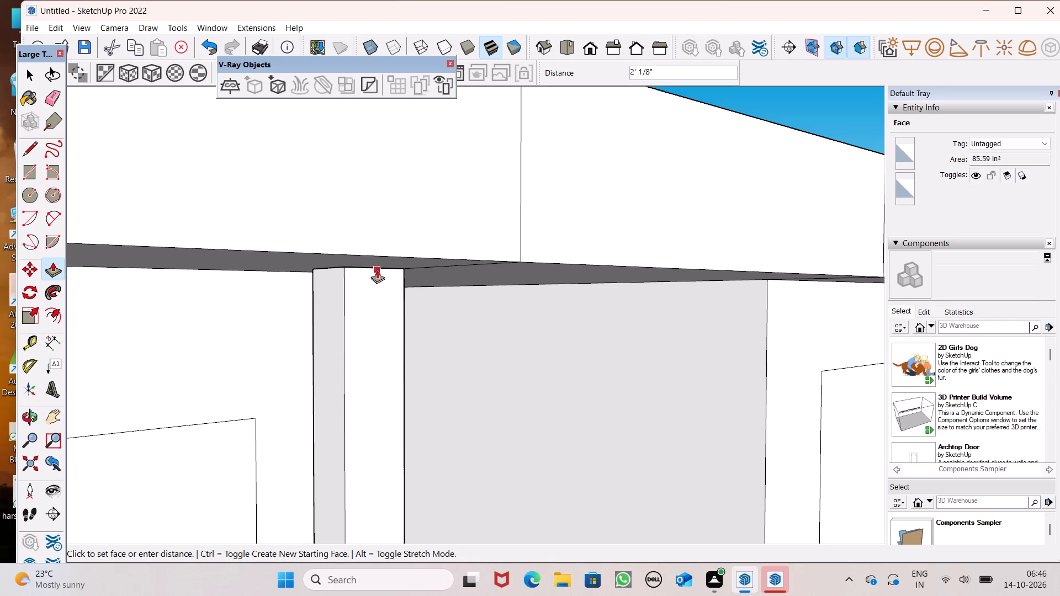
left_click_drag(377, 270, 379, 264)
key("space")
Examine the storey's front, corner piers and open rooms from the façade side and from above.
scroll(368, 321, "down", 17)
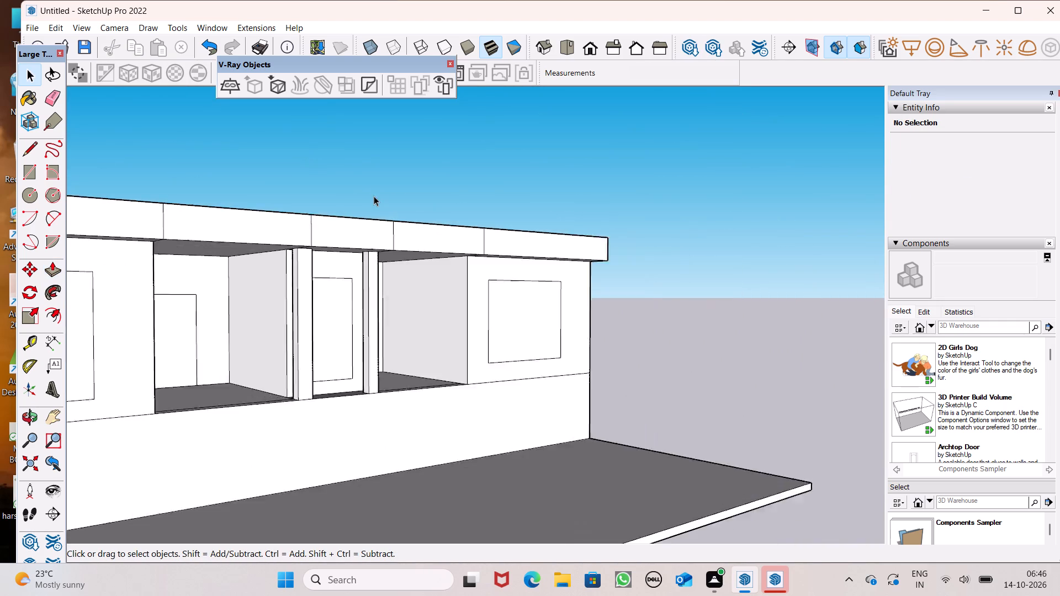
scroll(374, 196, "down", 6)
middle_click_drag(389, 272, 189, 386)
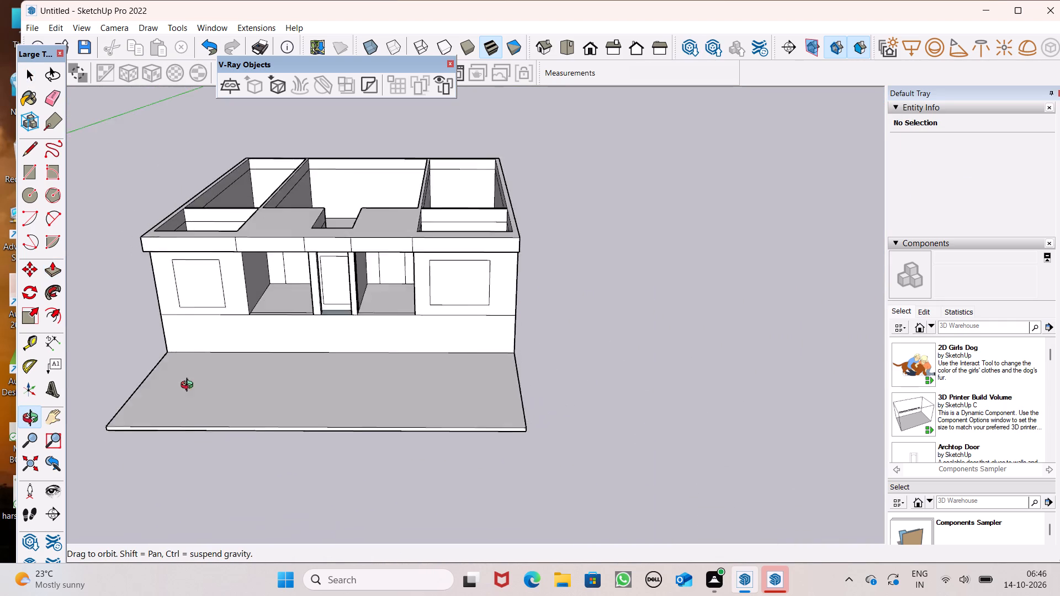
middle_click_drag(189, 386, 156, 396)
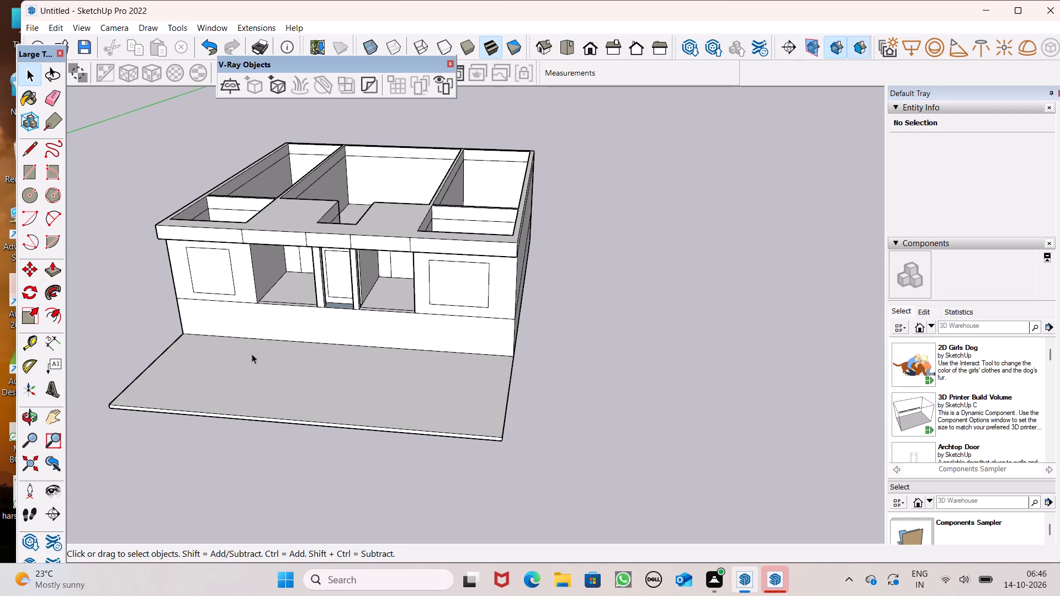
scroll(386, 369, "down", 1)
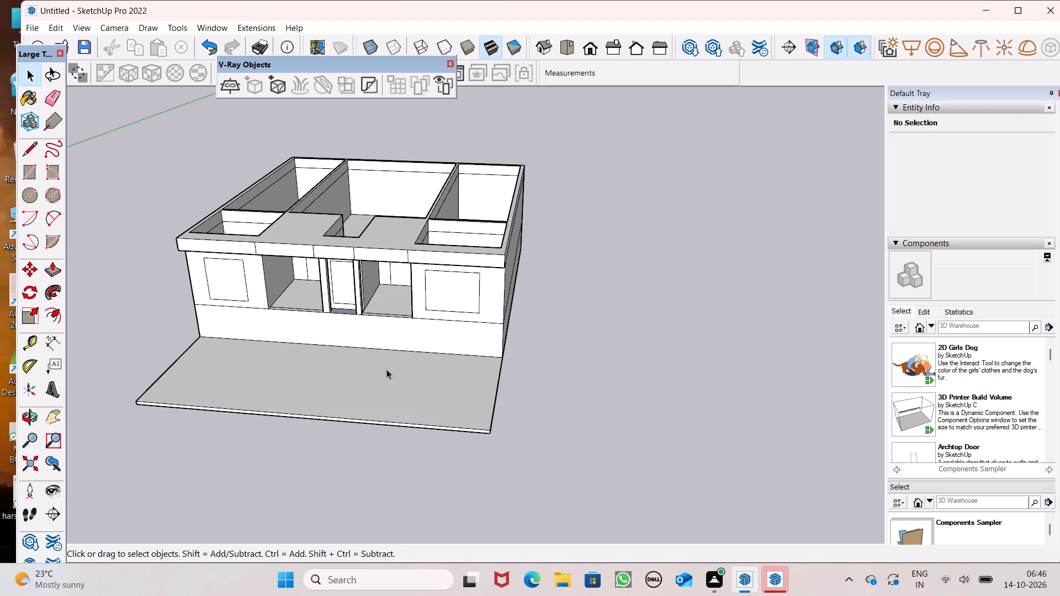
middle_click_drag(359, 301, 413, 435)
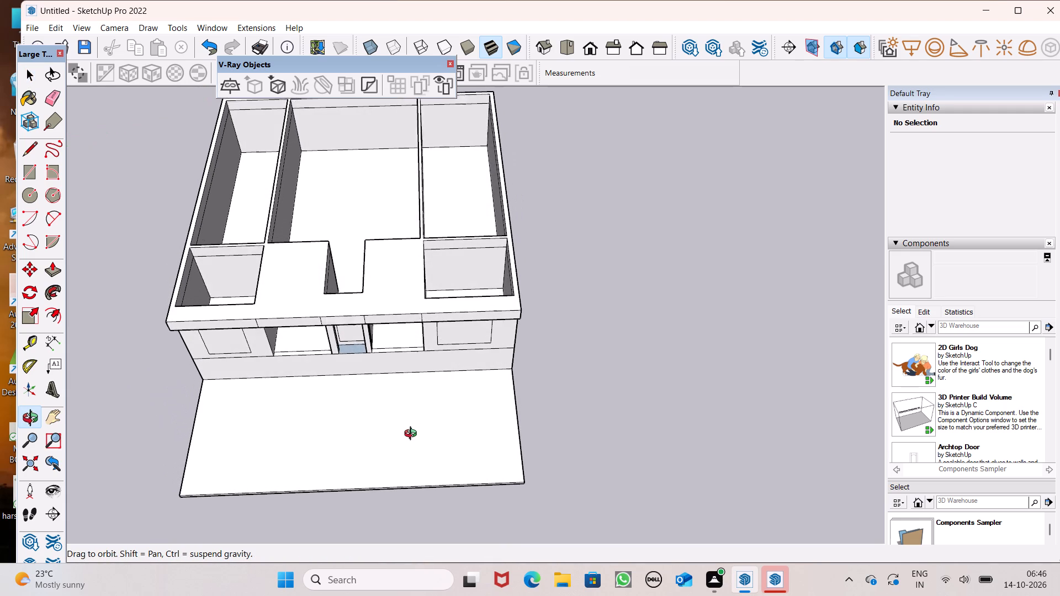
middle_click_drag(413, 435, 414, 435)
scroll(418, 437, "up", 1)
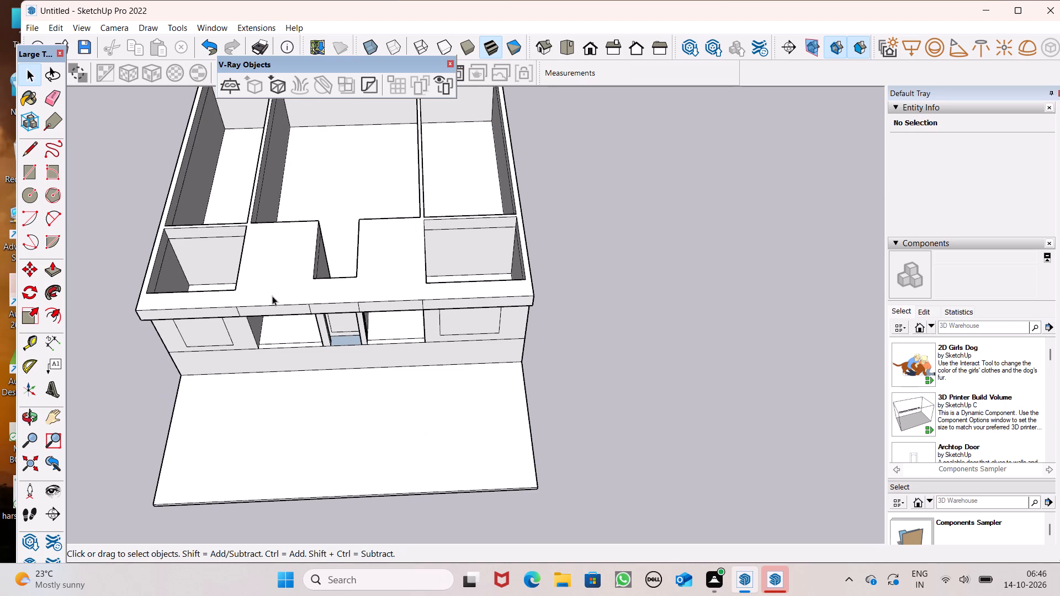
scroll(165, 175, "up", 1)
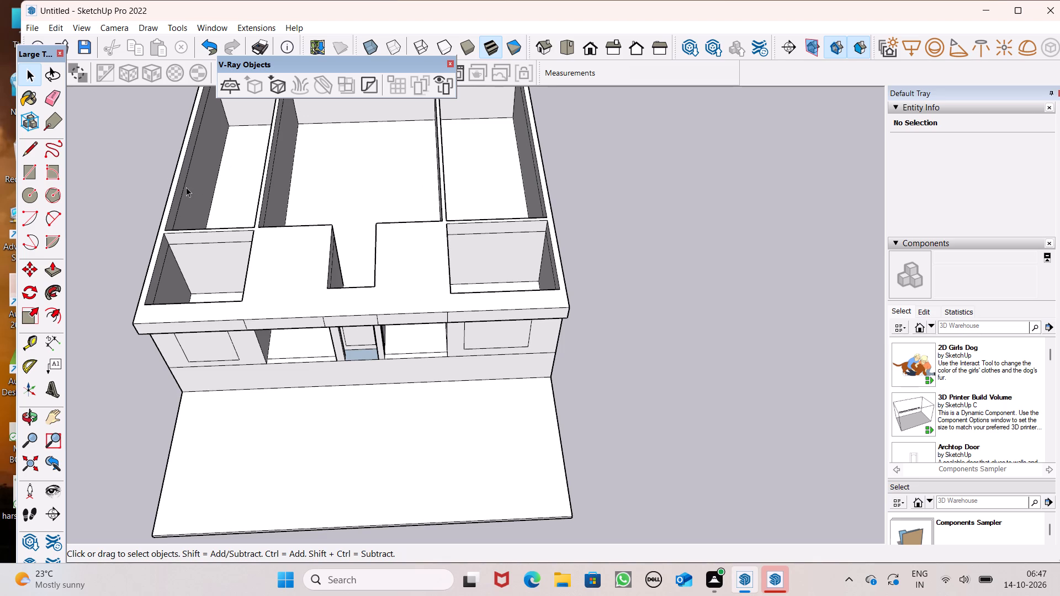
scroll(314, 390, "down", 3)
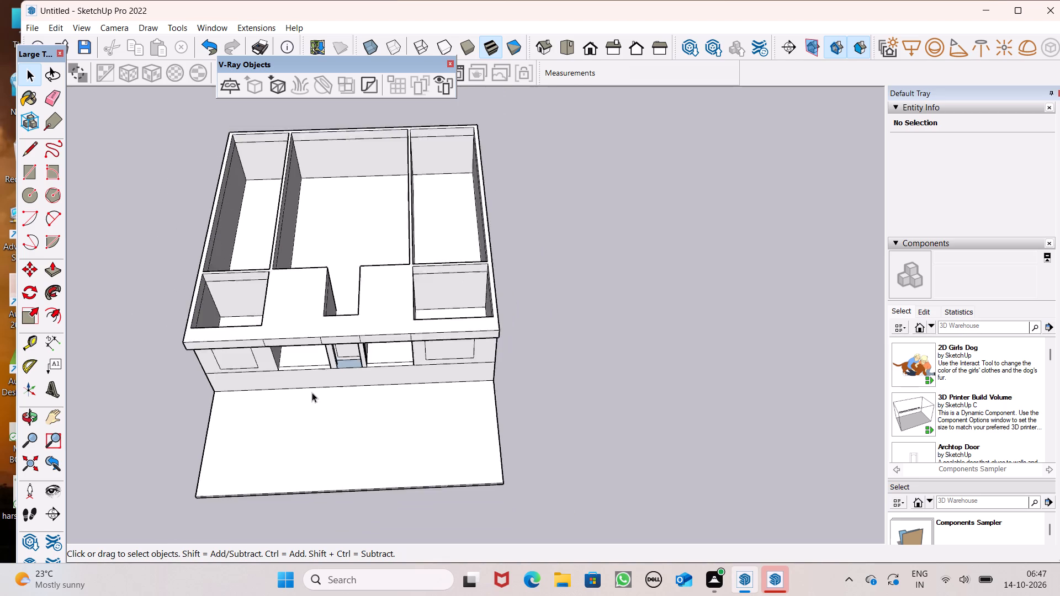
scroll(312, 392, "down", 3)
Cap the three rear rooms by tracing lines of 11' 9", about 2' 8" and 2' 5 5/16" along their back top edges.
scroll(300, 196, "up", 5)
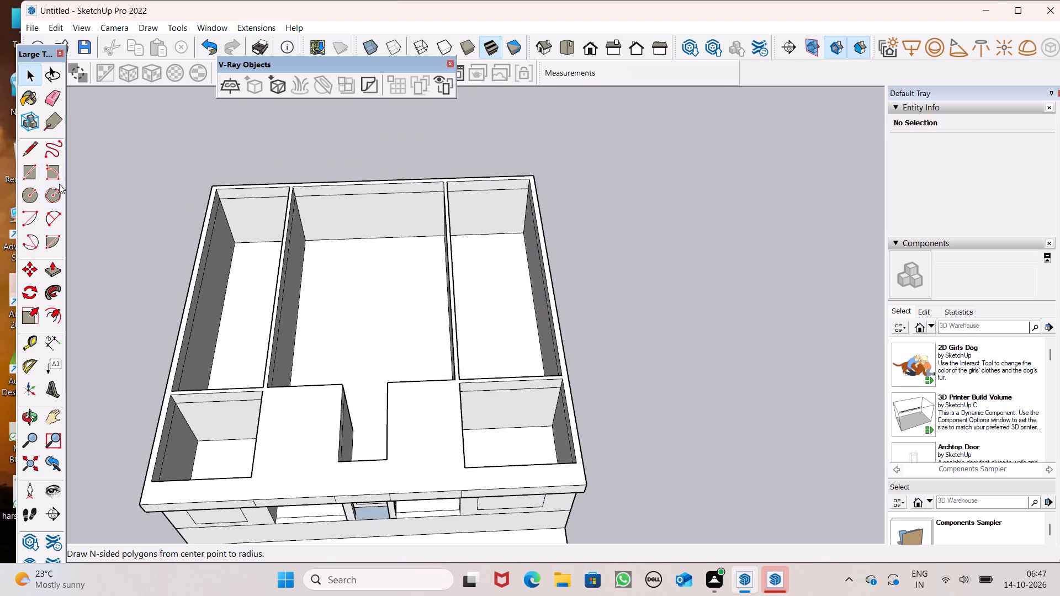
left_click(27, 147)
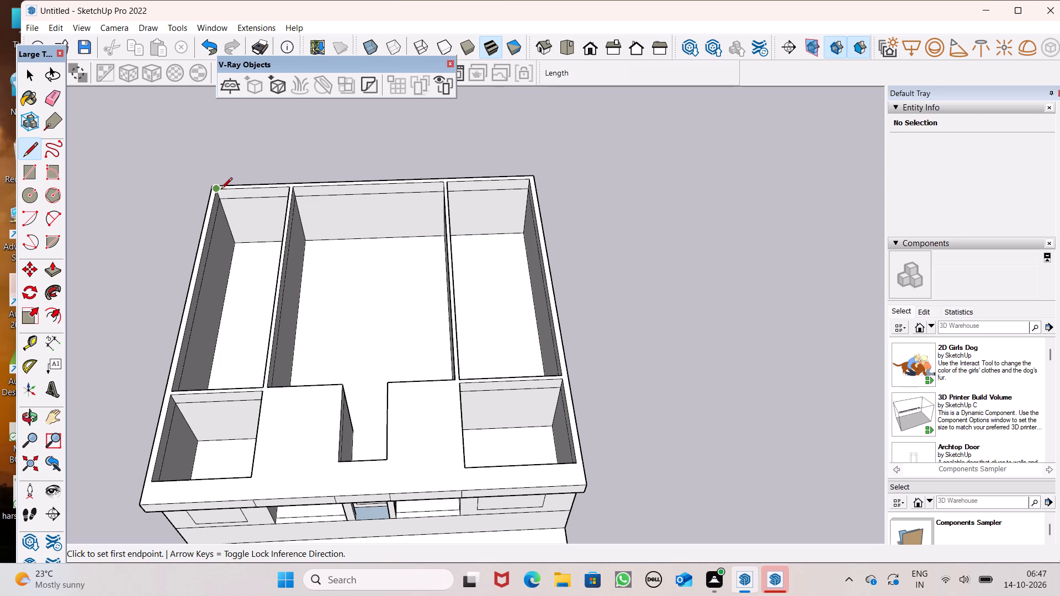
double_click(221, 189)
left_click(295, 184)
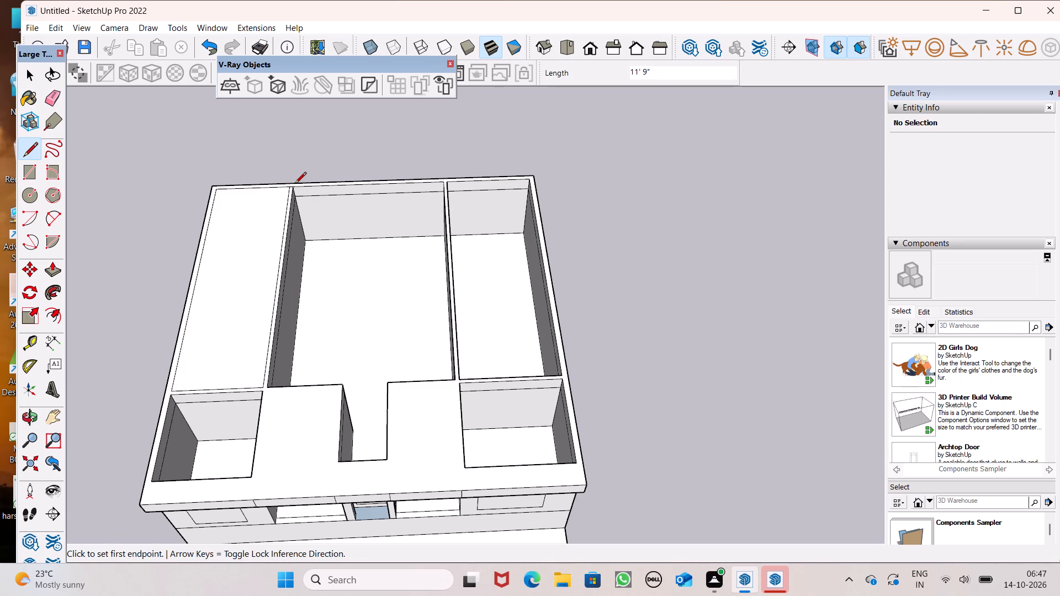
left_click(296, 189)
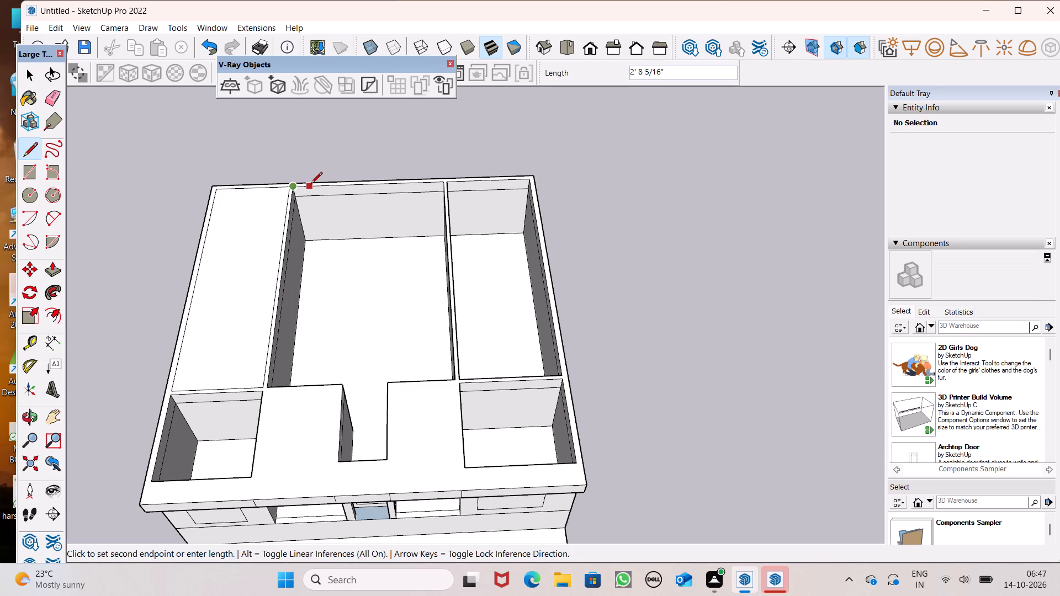
left_click(311, 184)
double_click(451, 185)
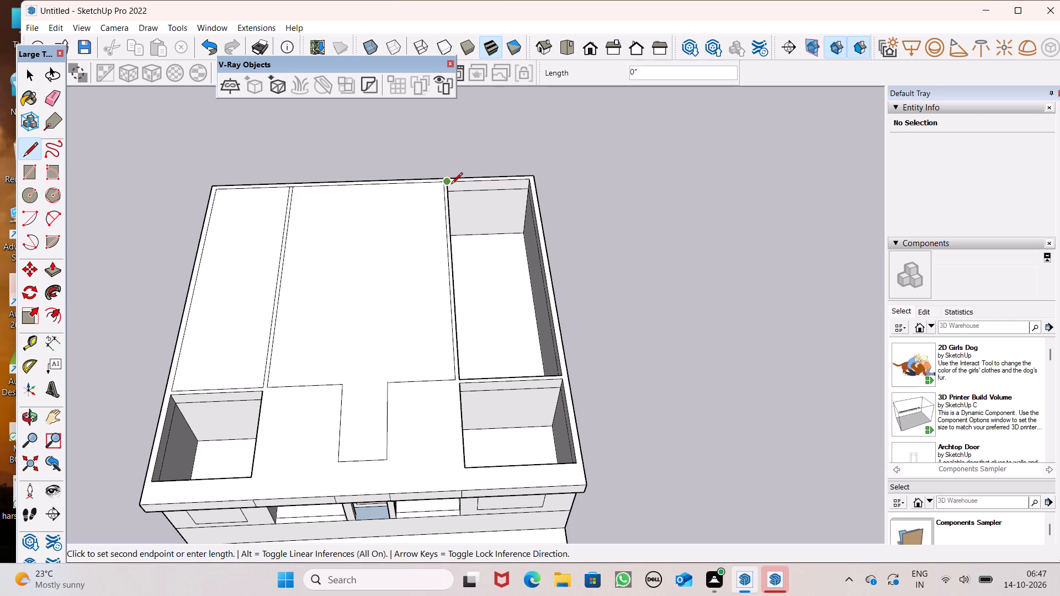
left_click(463, 183)
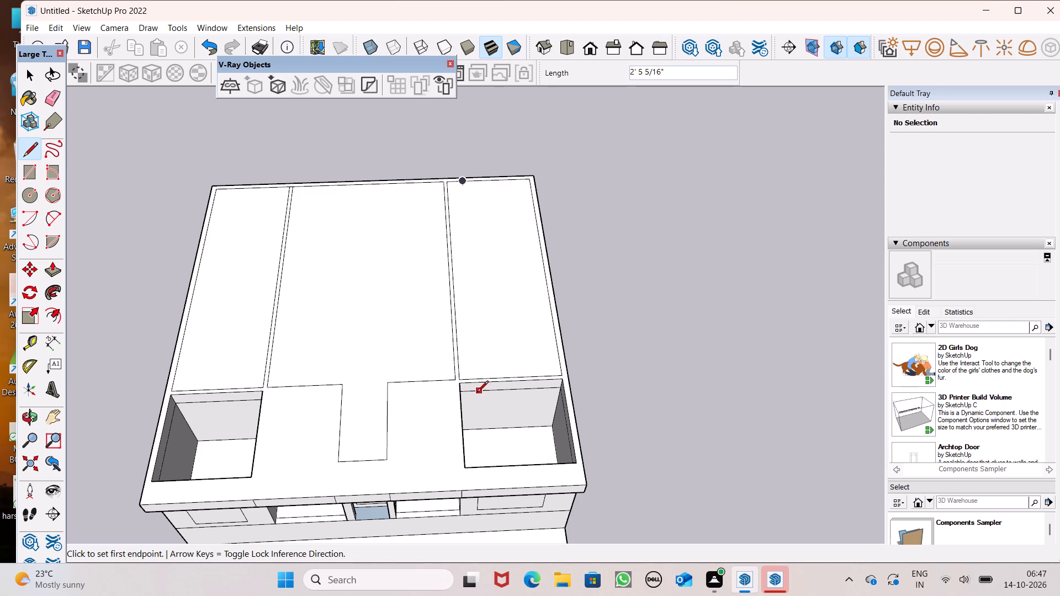
Cap both front corner rooms by tracing short lines along their back top edges, using 2' 10 3/8" for the left room.
scroll(465, 352, "down", 1)
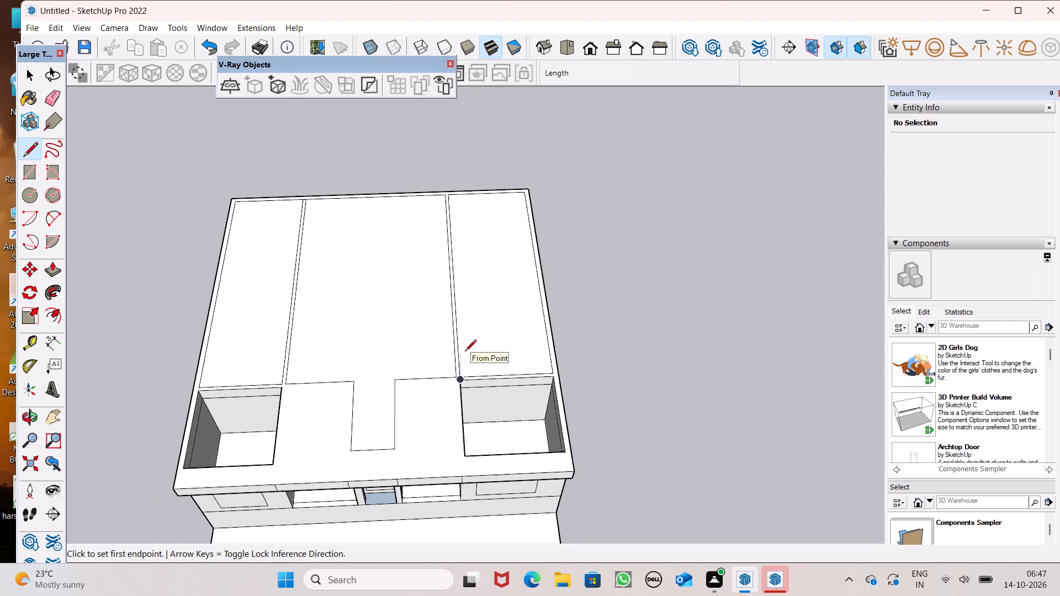
scroll(471, 379, "up", 6)
double_click(451, 380)
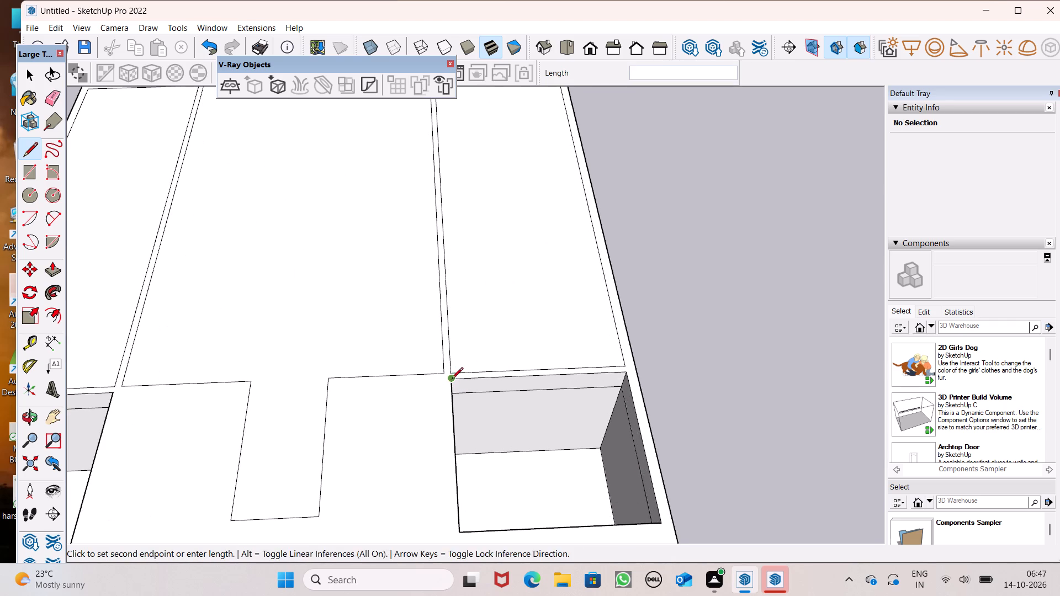
left_click(475, 376)
scroll(469, 301, "down", 5)
scroll(182, 370, "up", 4)
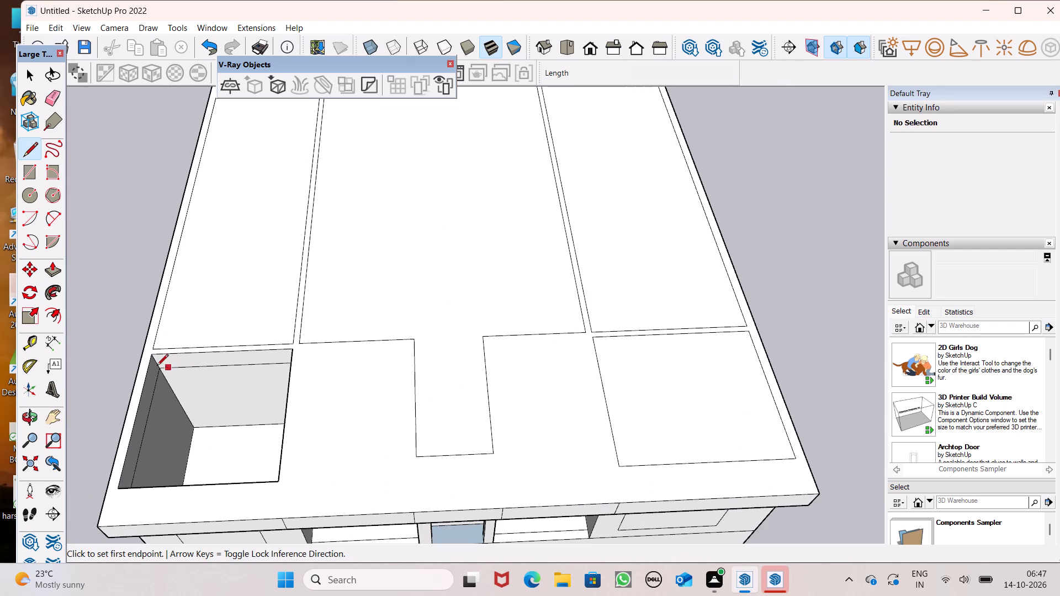
left_click(153, 358)
left_click(188, 357)
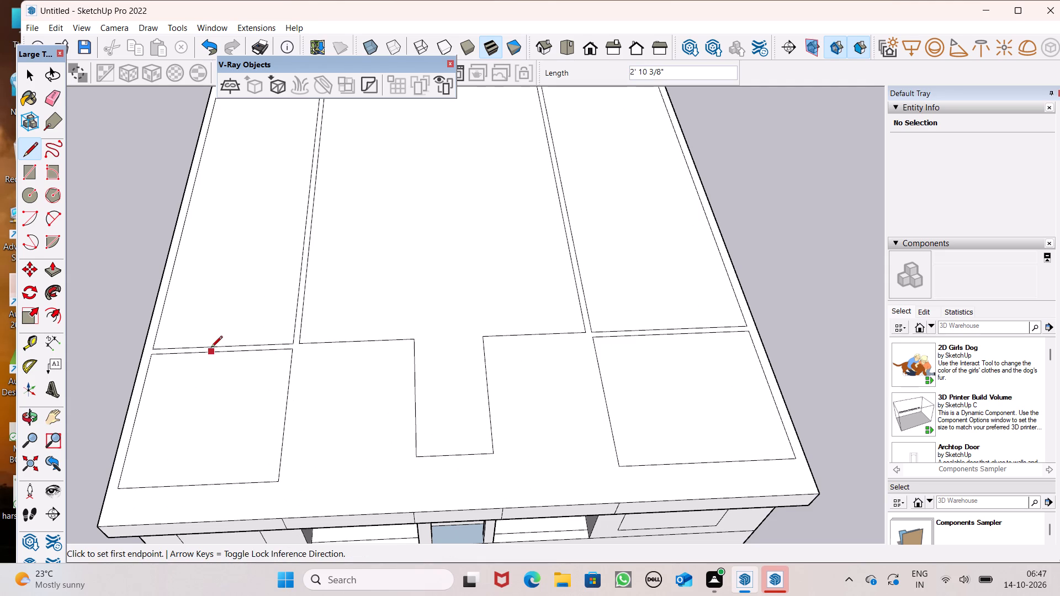
key("space")
scroll(215, 349, "down", 6)
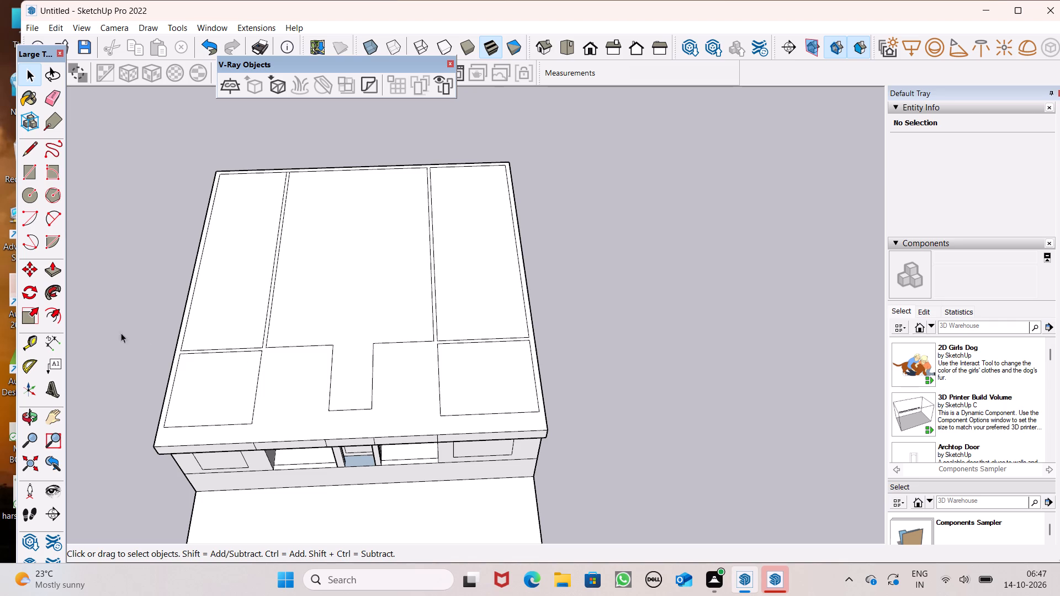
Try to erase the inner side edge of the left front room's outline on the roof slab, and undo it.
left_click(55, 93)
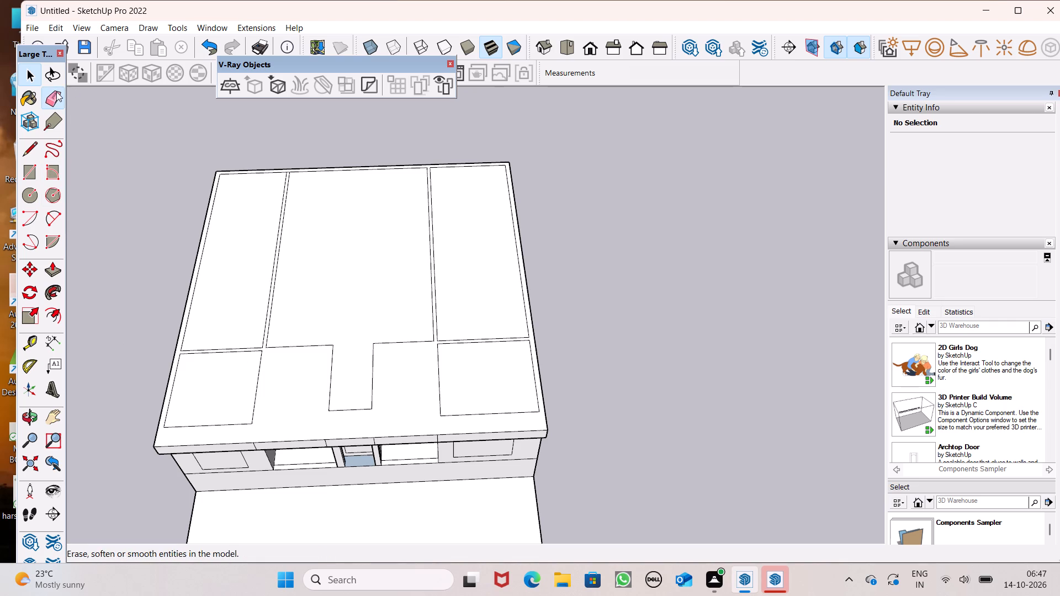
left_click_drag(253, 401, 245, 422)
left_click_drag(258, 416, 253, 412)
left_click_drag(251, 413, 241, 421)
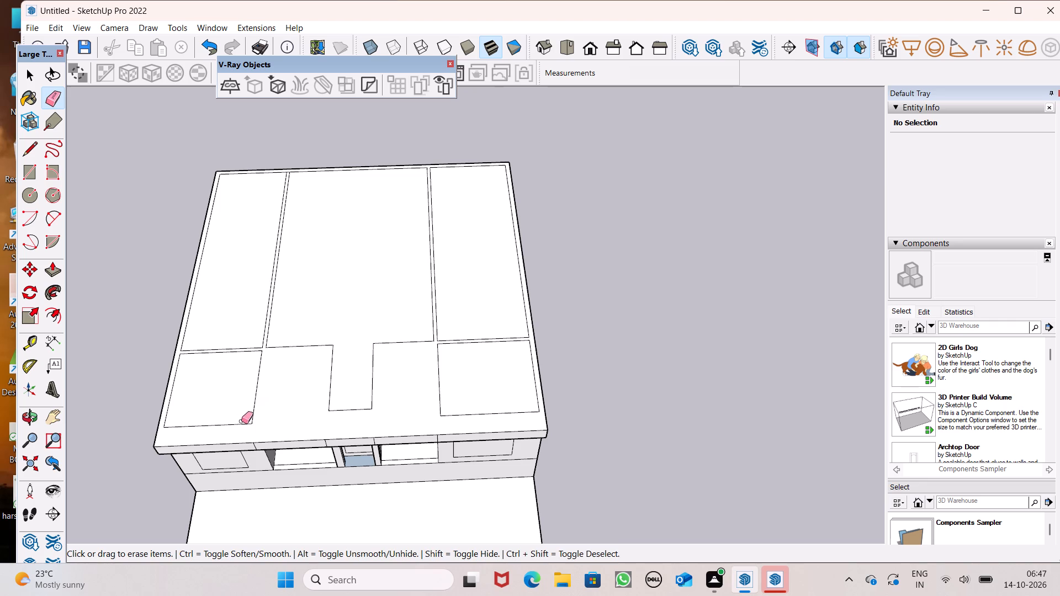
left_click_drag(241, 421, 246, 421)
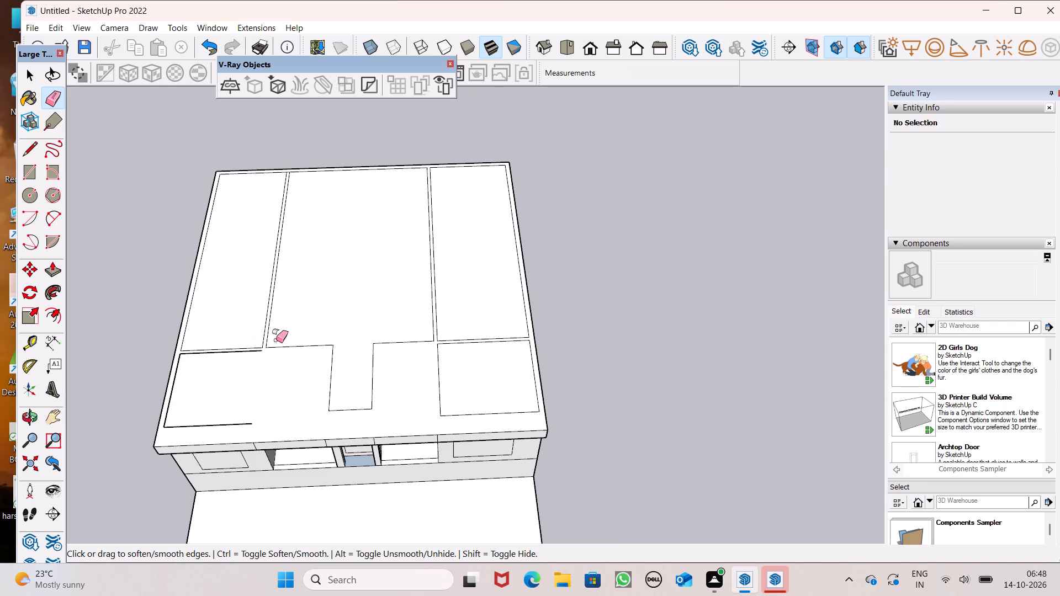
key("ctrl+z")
Erase the edges separating the left front and left rear rooms, including the left rear room's partition lines, from the roof slab.
scroll(188, 405, "up", 4)
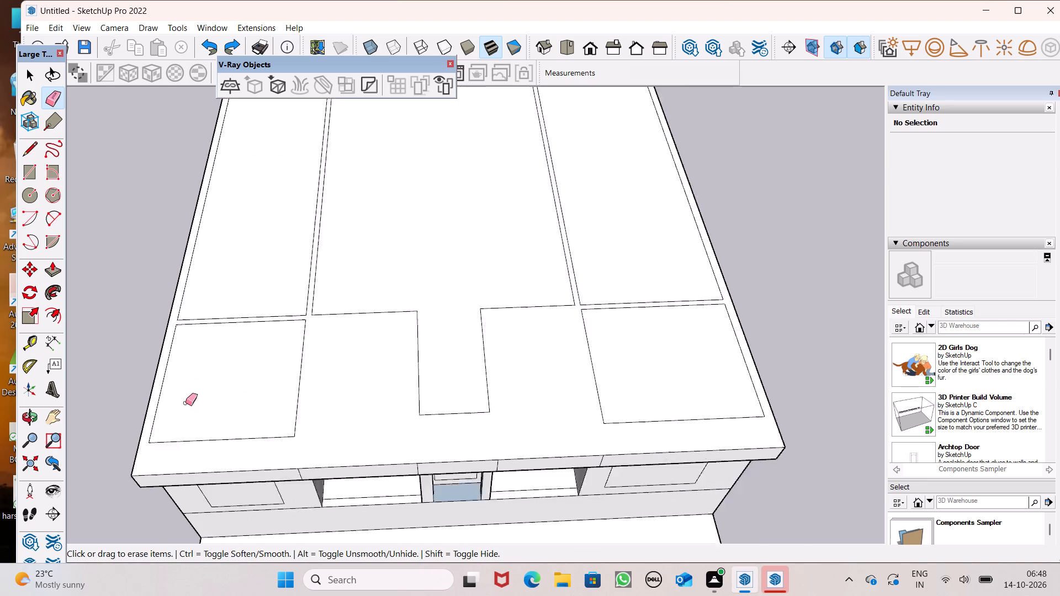
scroll(185, 403, "up", 3)
left_click_drag(209, 294, 364, 282)
left_click_drag(359, 282, 270, 337)
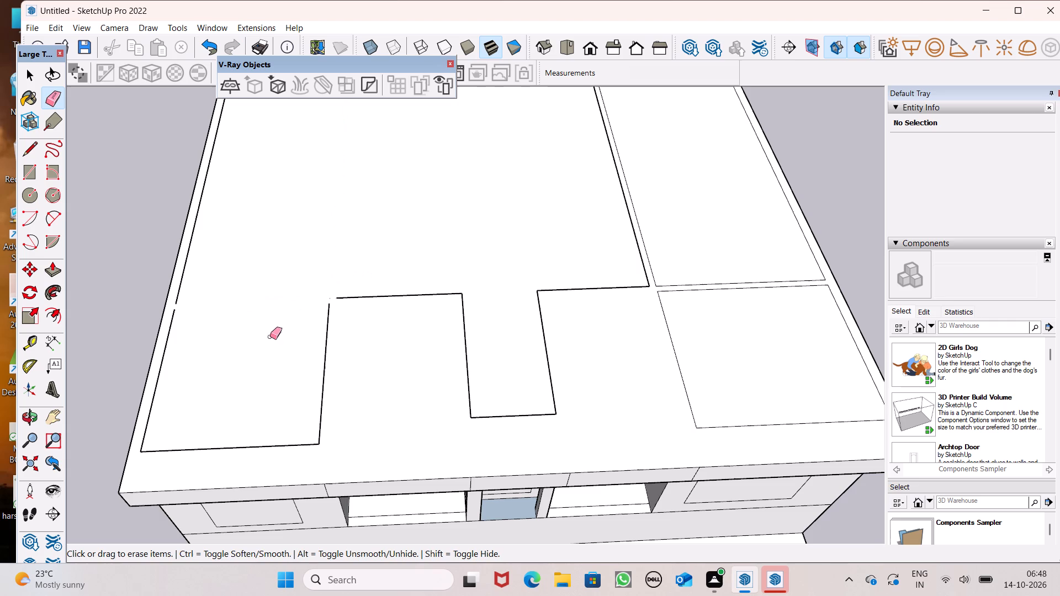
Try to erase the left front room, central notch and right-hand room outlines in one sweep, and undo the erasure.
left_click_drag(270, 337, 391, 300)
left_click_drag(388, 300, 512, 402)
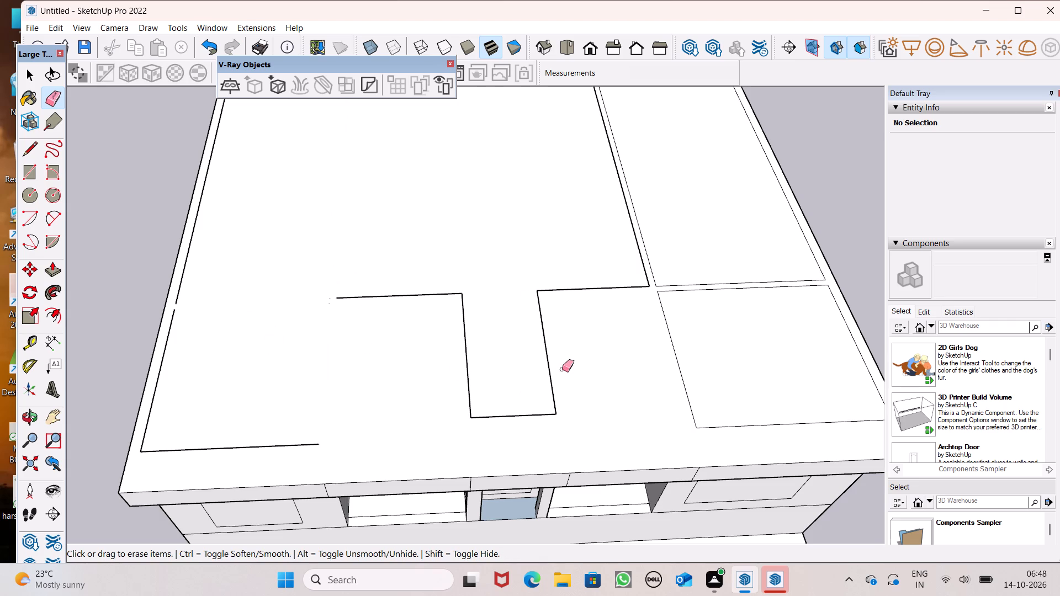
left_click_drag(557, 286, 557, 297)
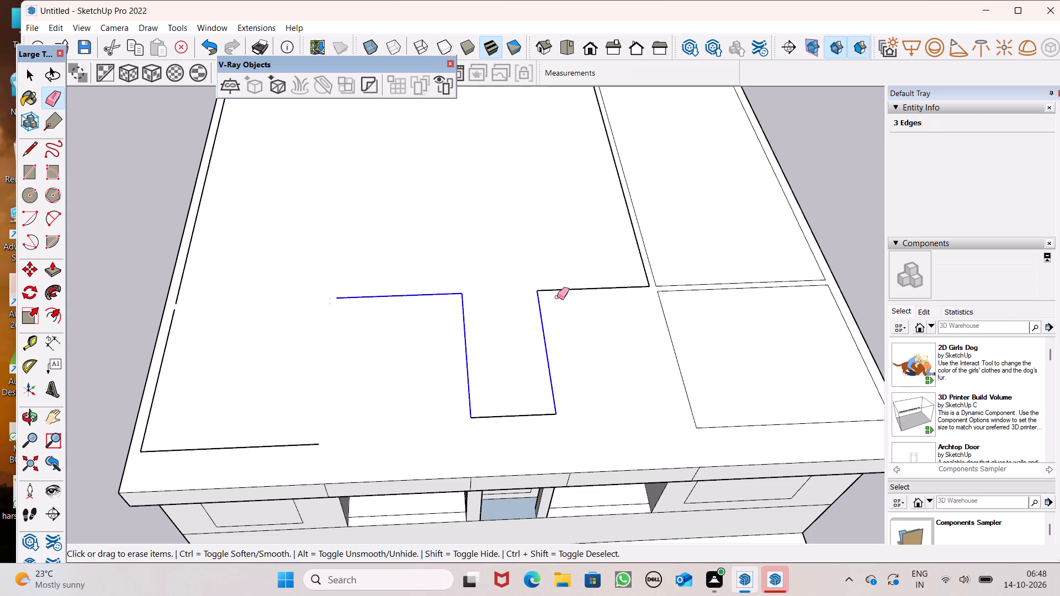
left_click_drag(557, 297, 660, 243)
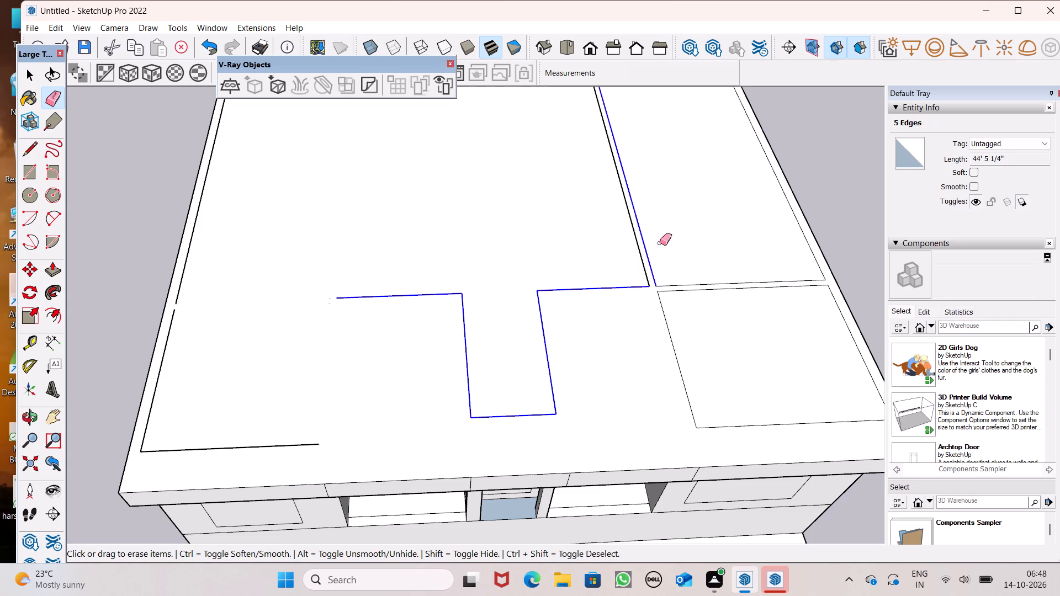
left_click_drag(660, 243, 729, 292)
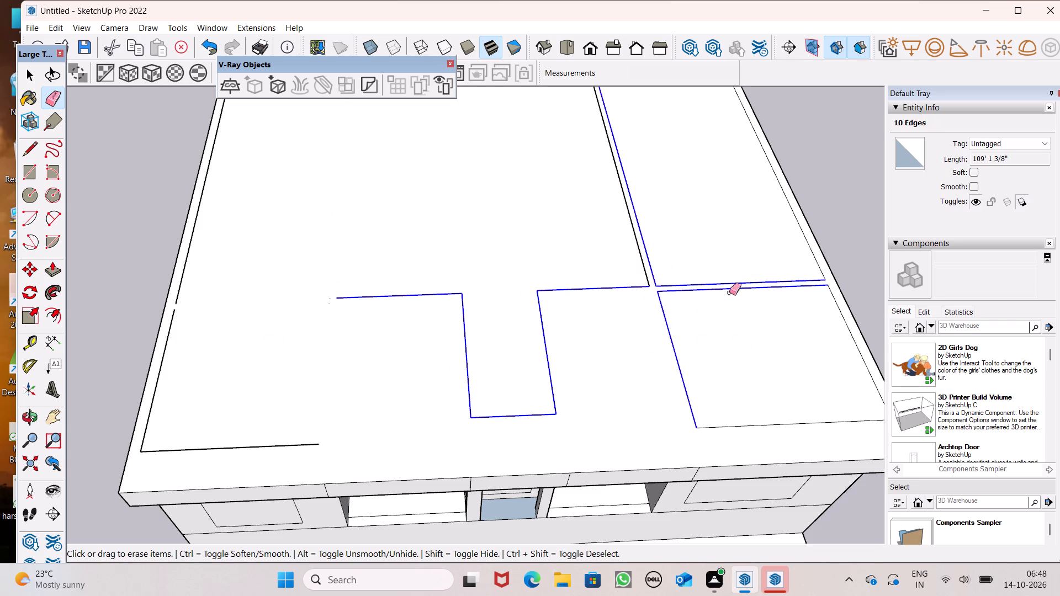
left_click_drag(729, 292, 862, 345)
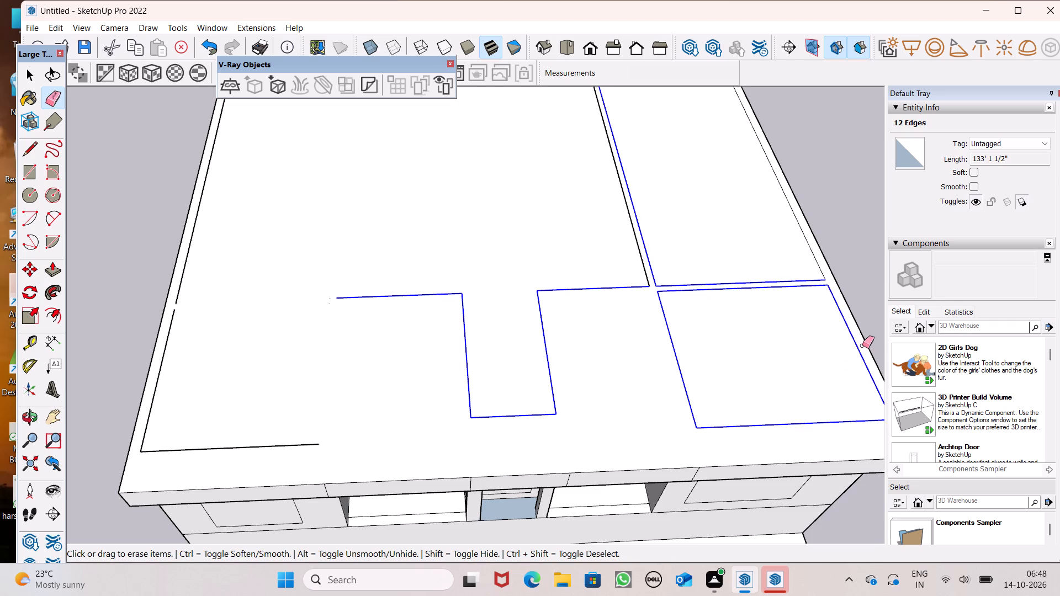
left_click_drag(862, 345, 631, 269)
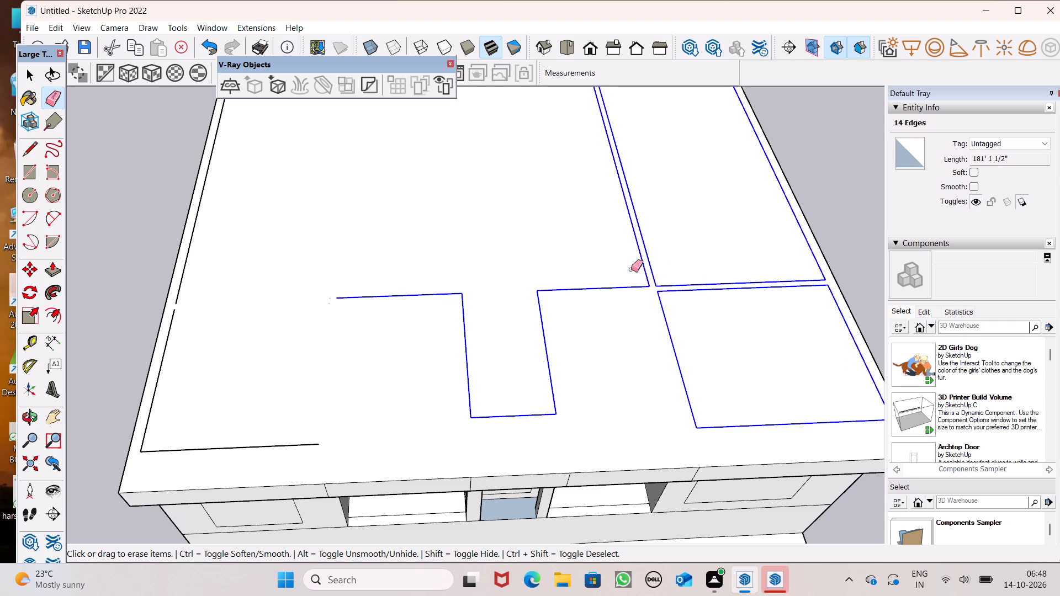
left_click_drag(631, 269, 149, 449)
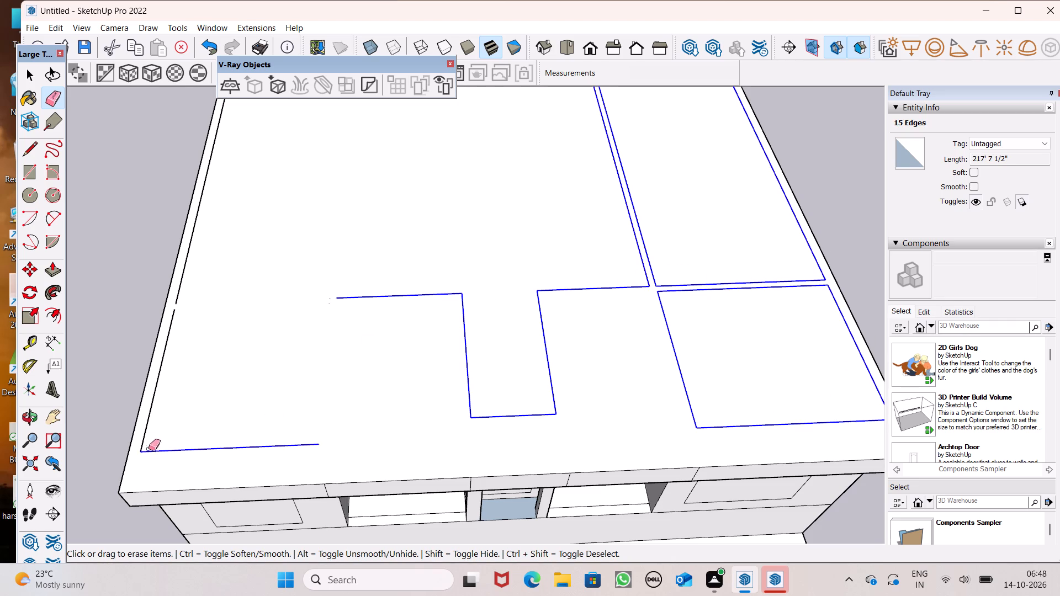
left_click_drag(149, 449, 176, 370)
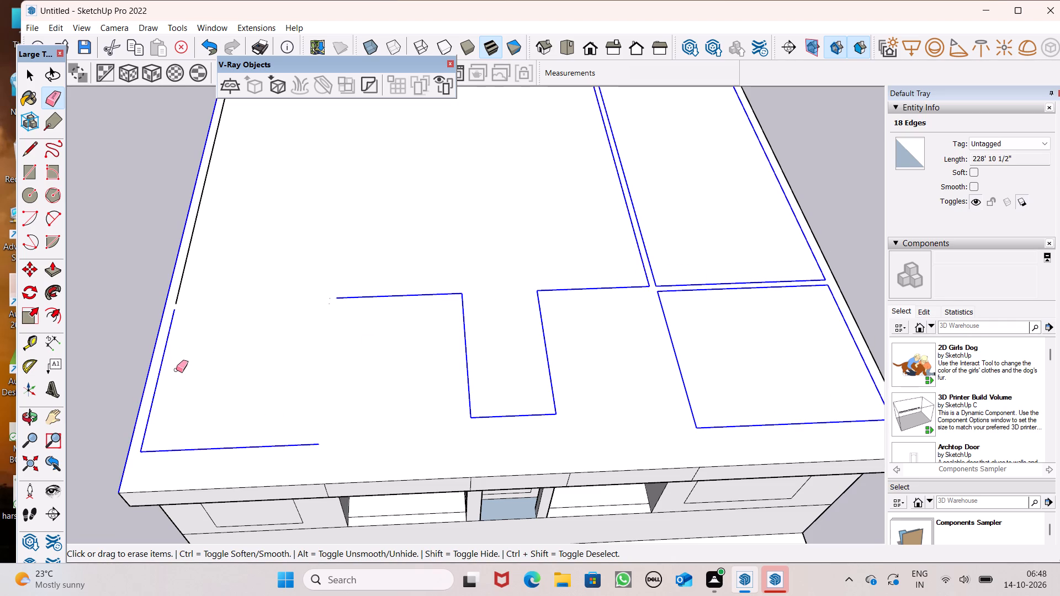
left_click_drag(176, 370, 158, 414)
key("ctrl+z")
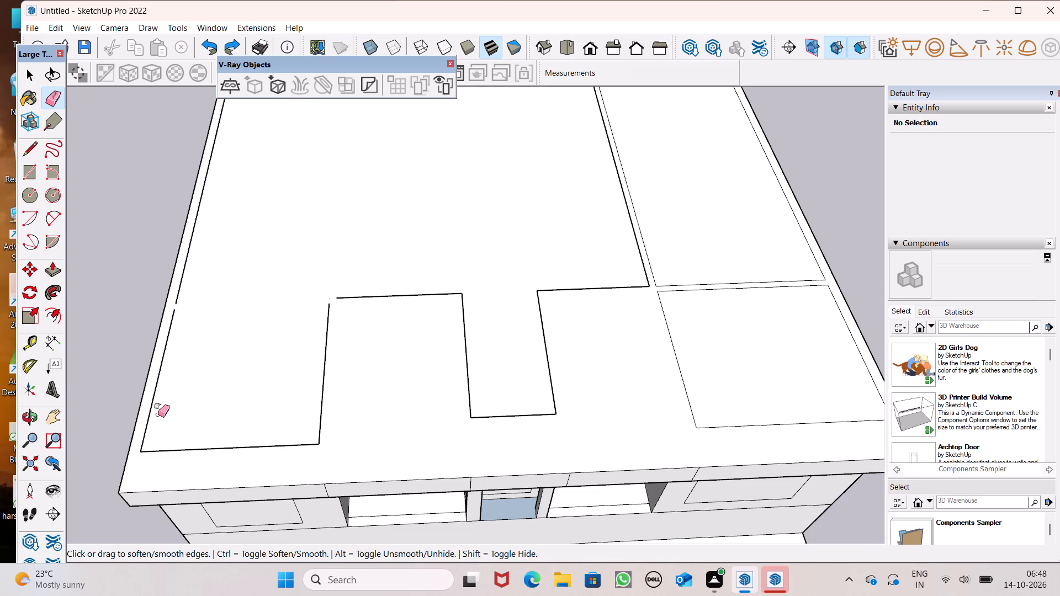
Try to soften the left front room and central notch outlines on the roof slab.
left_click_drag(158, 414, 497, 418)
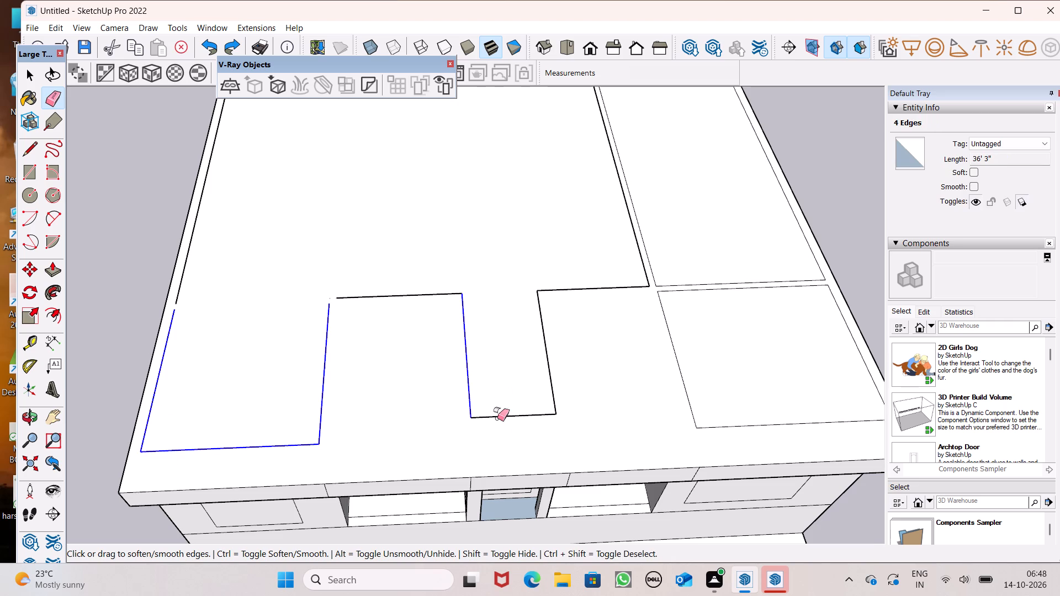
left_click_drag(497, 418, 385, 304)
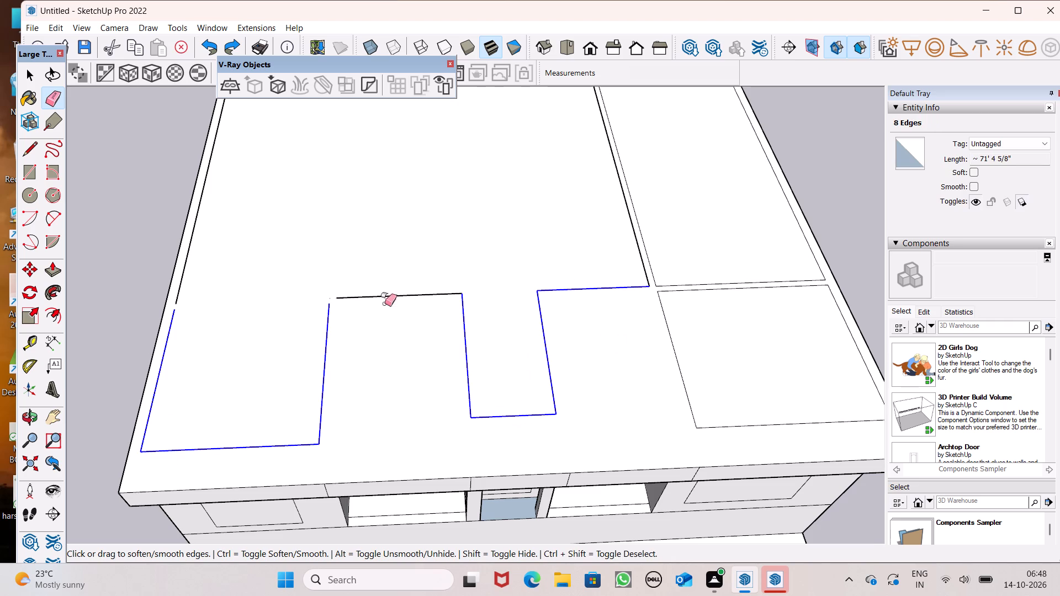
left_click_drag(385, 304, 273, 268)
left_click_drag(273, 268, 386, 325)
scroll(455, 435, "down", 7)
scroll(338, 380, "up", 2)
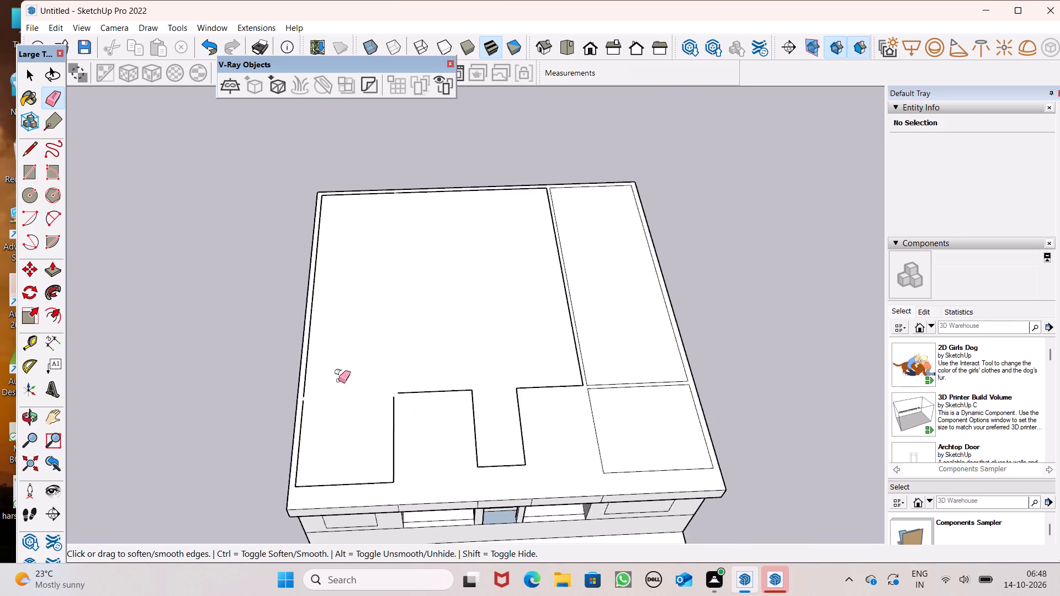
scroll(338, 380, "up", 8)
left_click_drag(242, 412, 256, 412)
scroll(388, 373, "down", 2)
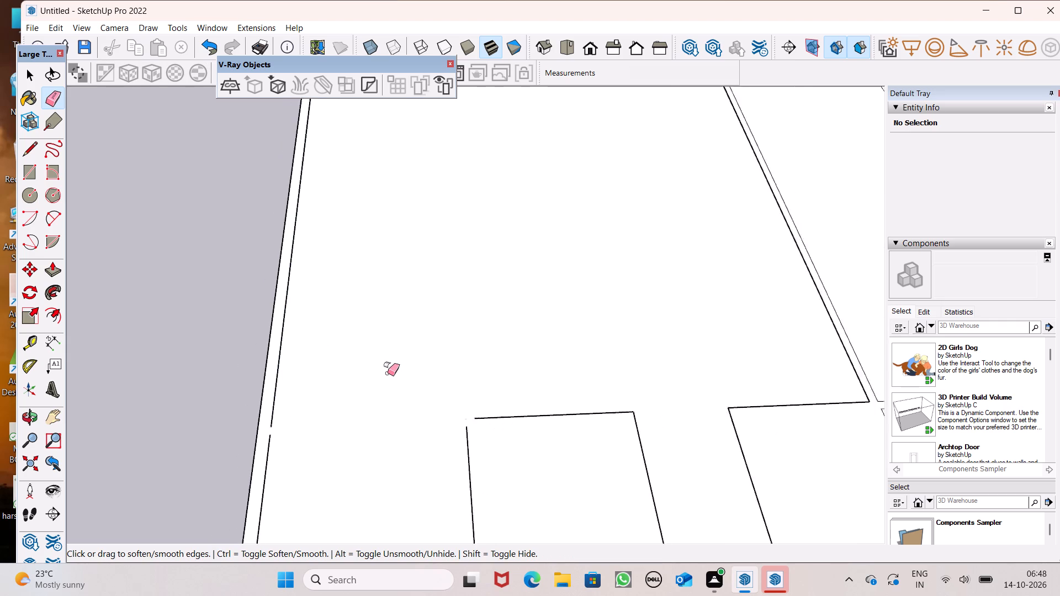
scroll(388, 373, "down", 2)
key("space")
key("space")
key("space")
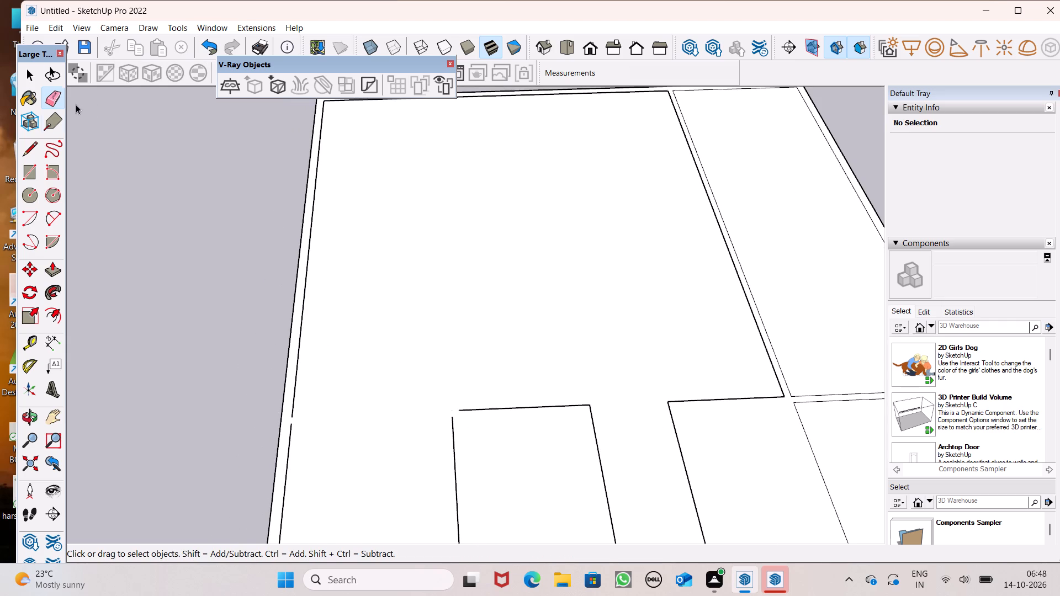
Erase the left rear wall line, the right partition's long edges and the central notch outline from the roof slab.
left_click(53, 100)
left_click_drag(304, 361, 294, 375)
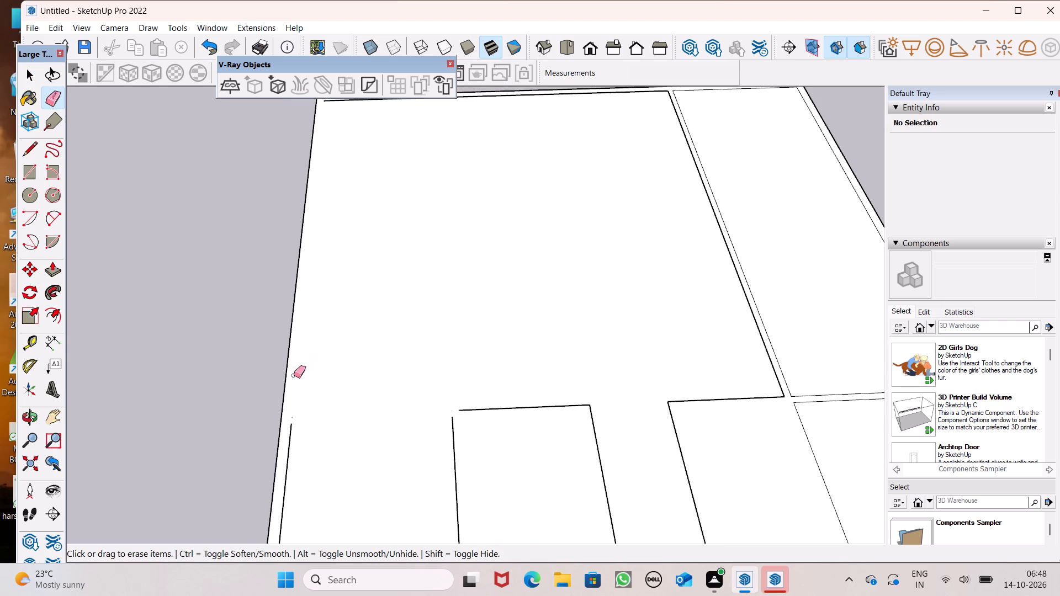
left_click_drag(453, 417, 521, 427)
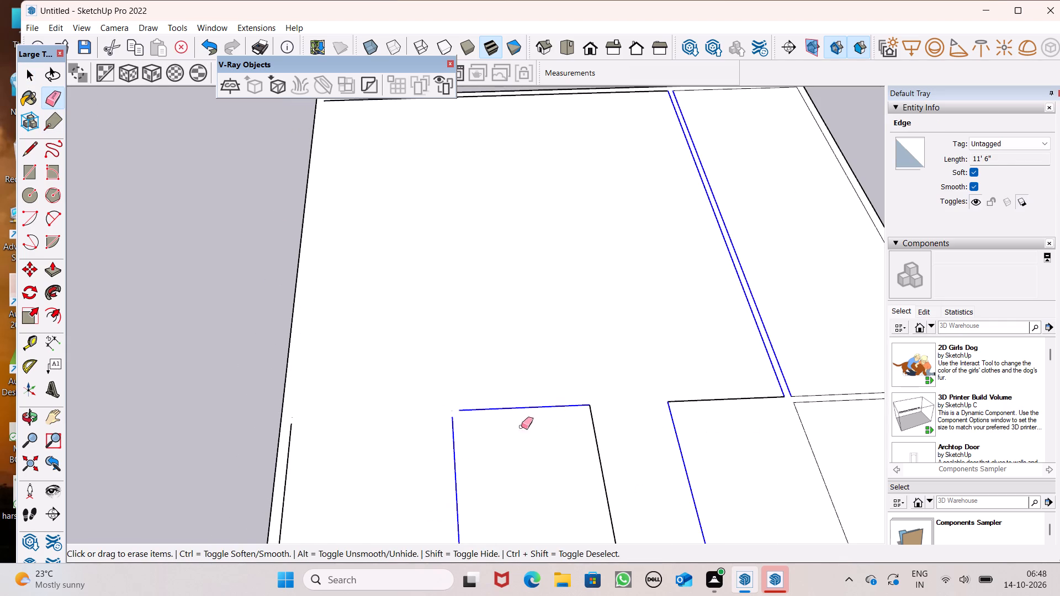
left_click_drag(521, 427, 585, 478)
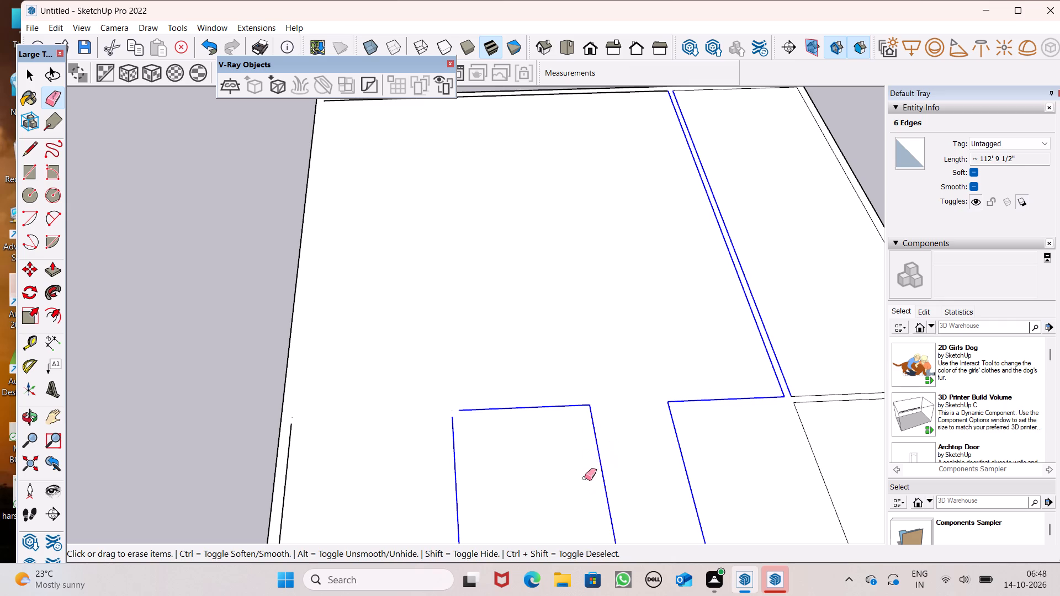
left_click_drag(585, 478, 585, 440)
scroll(513, 358, "down", 3)
left_click_drag(627, 507, 623, 484)
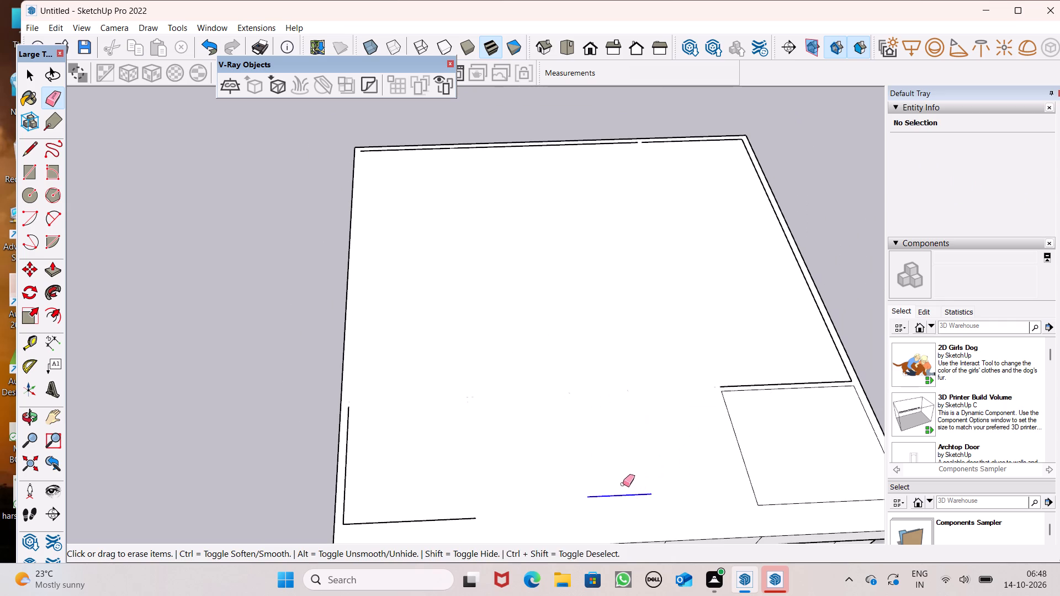
left_click_drag(623, 484, 622, 492)
left_click(622, 493)
Erase the remaining outlines of the right front and left front rooms and the cross-partition edges from the roof slab.
left_click_drag(736, 376, 720, 430)
left_click_drag(759, 382, 772, 421)
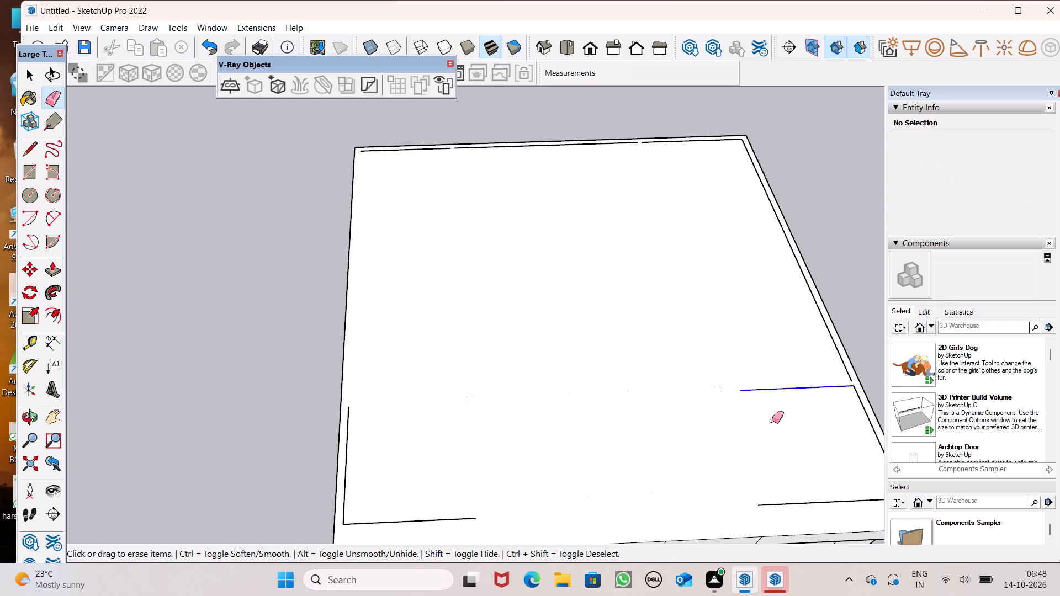
left_click_drag(772, 421, 782, 473)
left_click_drag(350, 468, 346, 491)
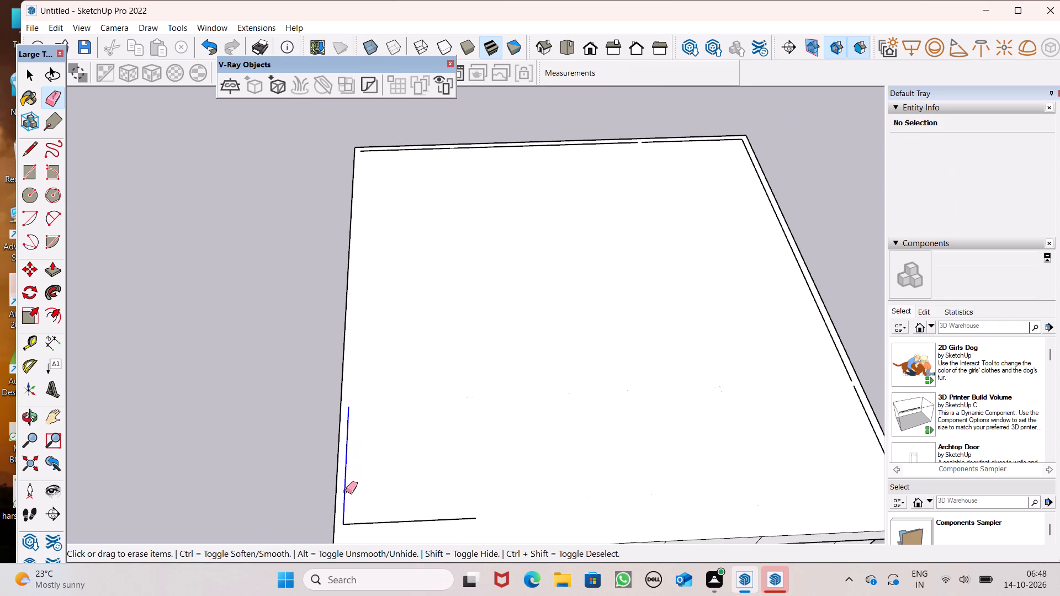
left_click_drag(346, 491, 373, 523)
Erase the leftover inner wall lines running along the right side of the roof slab.
scroll(378, 393, "down", 5)
scroll(601, 321, "up", 7)
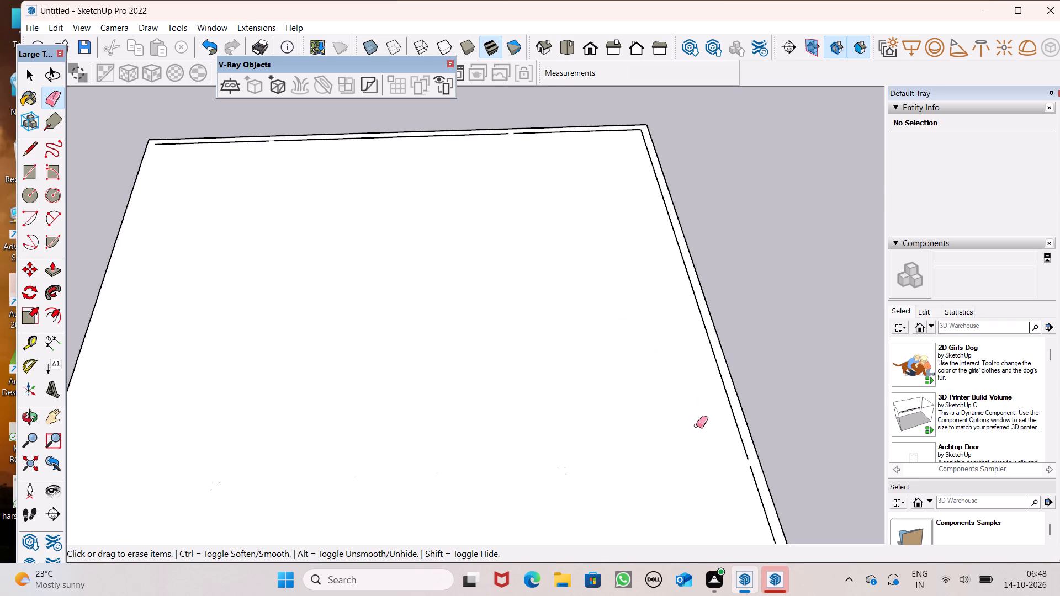
triple_click(757, 477)
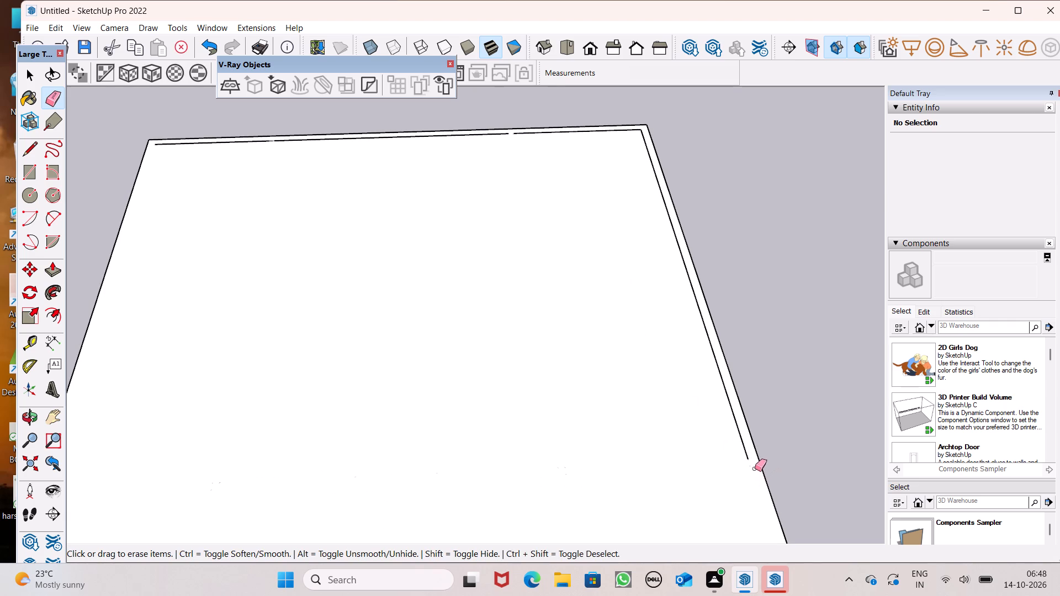
double_click(753, 459)
left_click(750, 454)
left_click(745, 454)
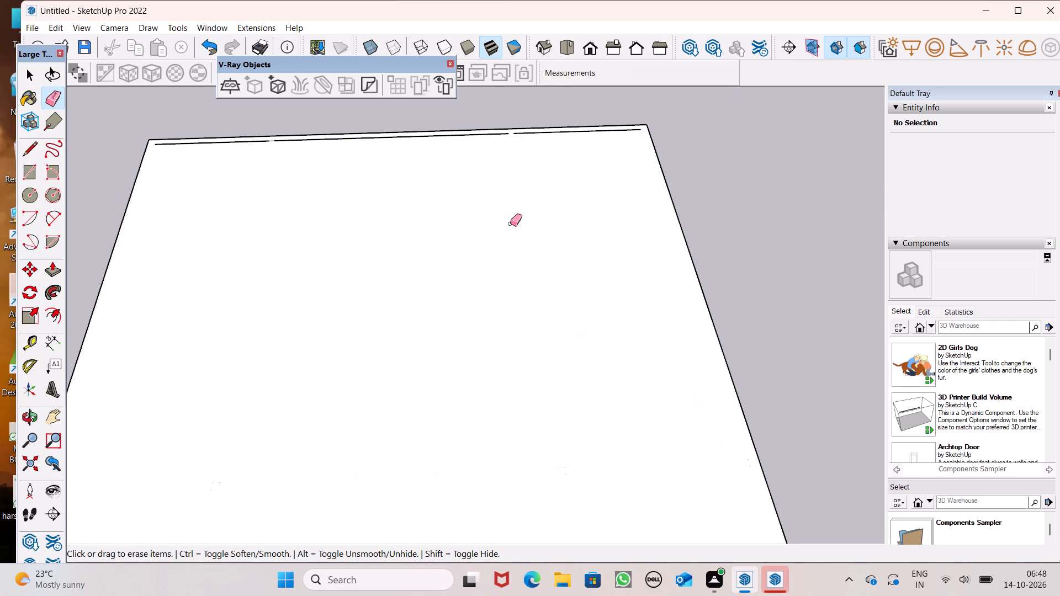
Erase the remaining inner wall line segments along the rear edge of the roof slab, leaving one plain surface.
scroll(534, 119, "up", 11)
left_click(487, 147)
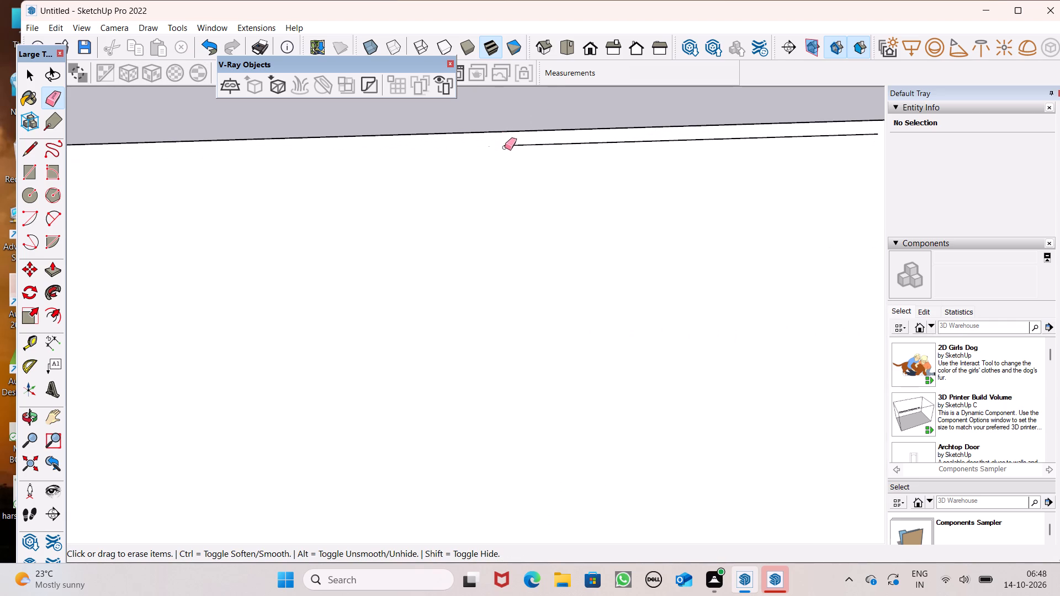
double_click(505, 148)
left_click(517, 141)
scroll(535, 168, "down", 4)
scroll(538, 171, "up", 1)
scroll(540, 173, "down", 1)
left_click_drag(584, 147, 587, 155)
scroll(592, 169, "down", 5)
scroll(203, 168, "up", 7)
scroll(204, 168, "down", 1)
scroll(204, 168, "up", 4)
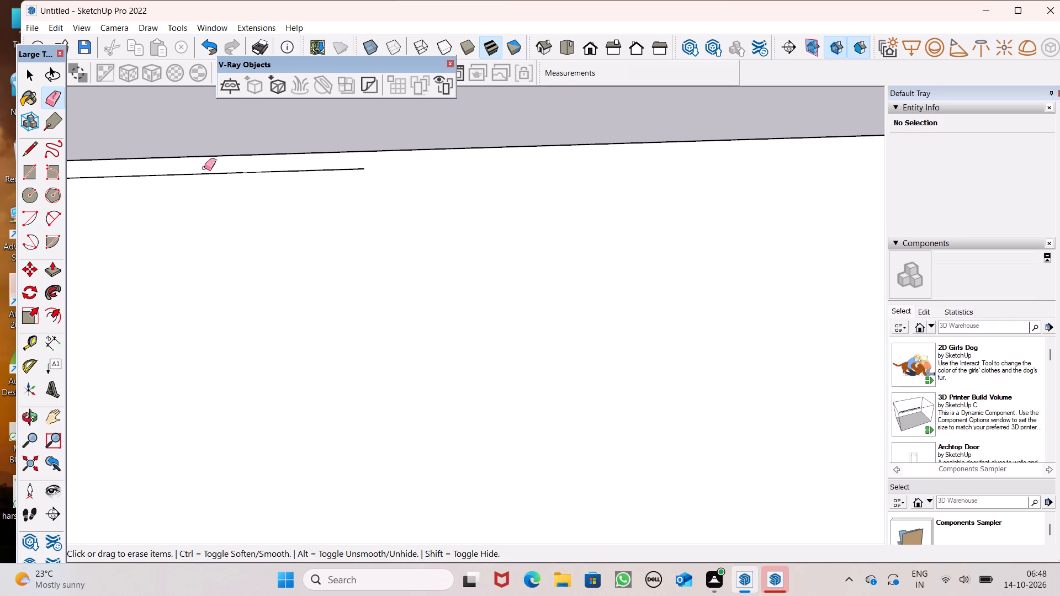
left_click_drag(259, 164, 256, 175)
double_click(249, 170)
left_click(266, 168)
left_click(267, 172)
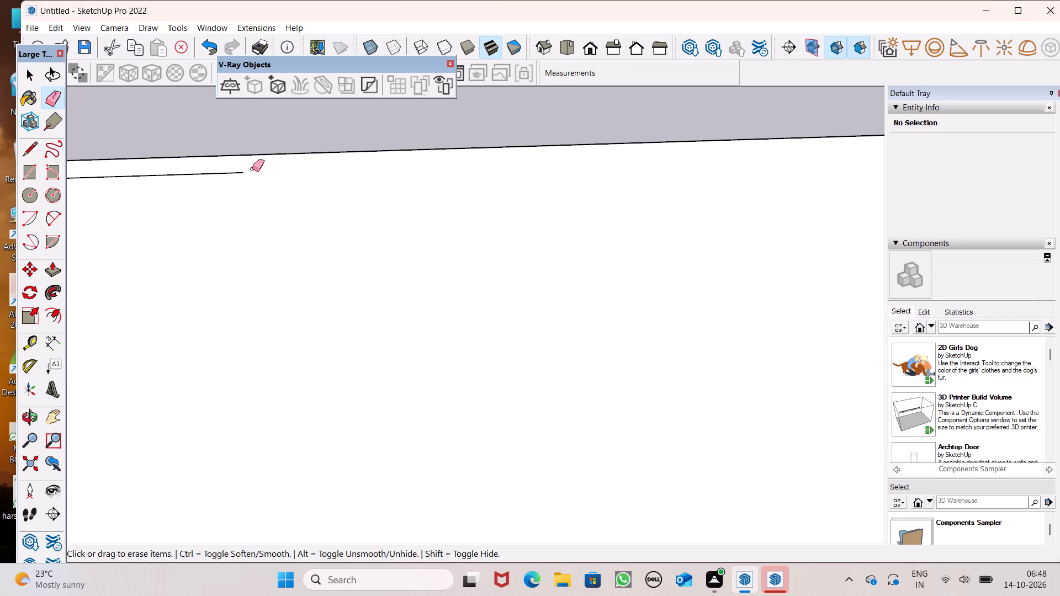
left_click(227, 169)
scroll(365, 201, "down", 15)
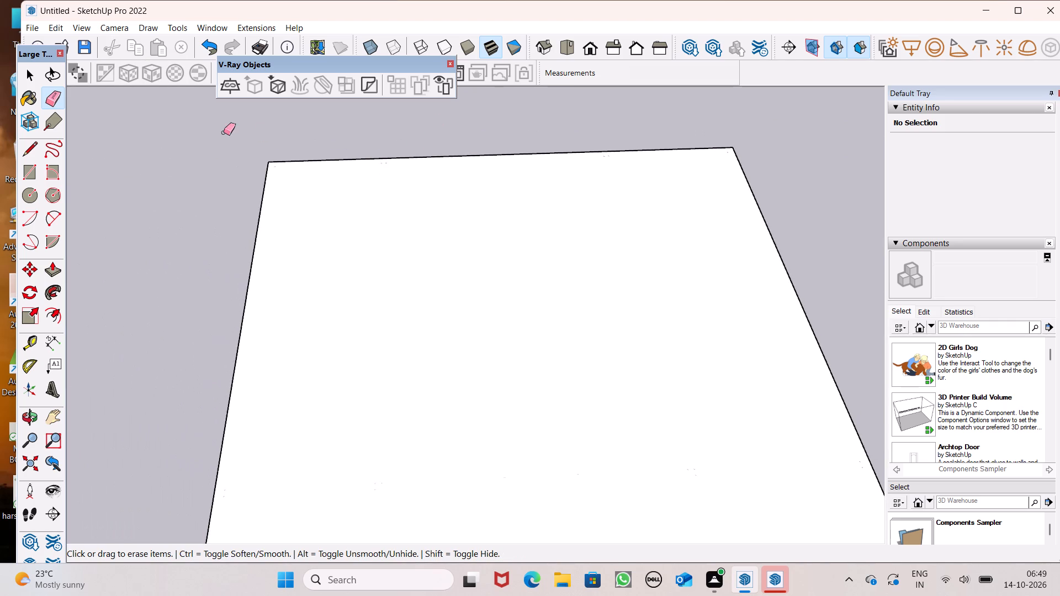
scroll(224, 132, "down", 4)
middle_click_drag(291, 274, 322, 145)
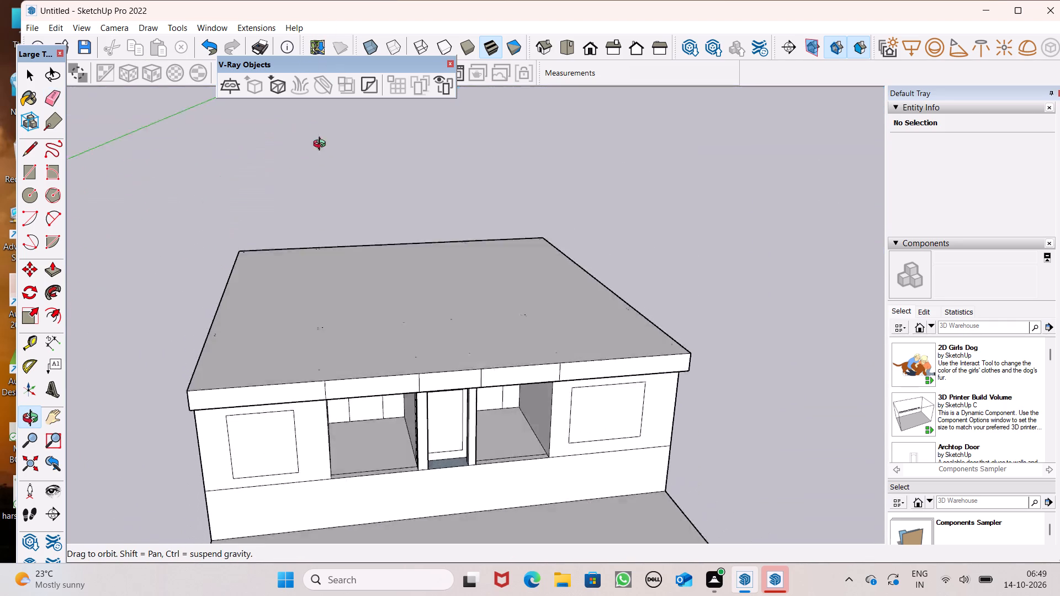
middle_click_drag(322, 145, 283, 259)
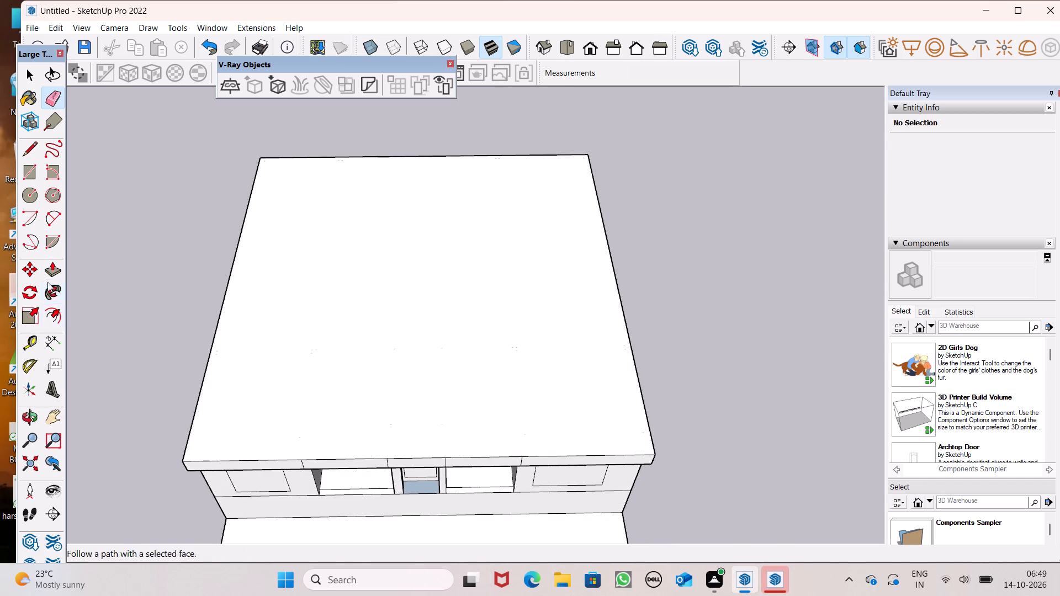
Offset the roof slab's outer outline 9" inward to mark the outer wall thickness.
double_click(34, 153)
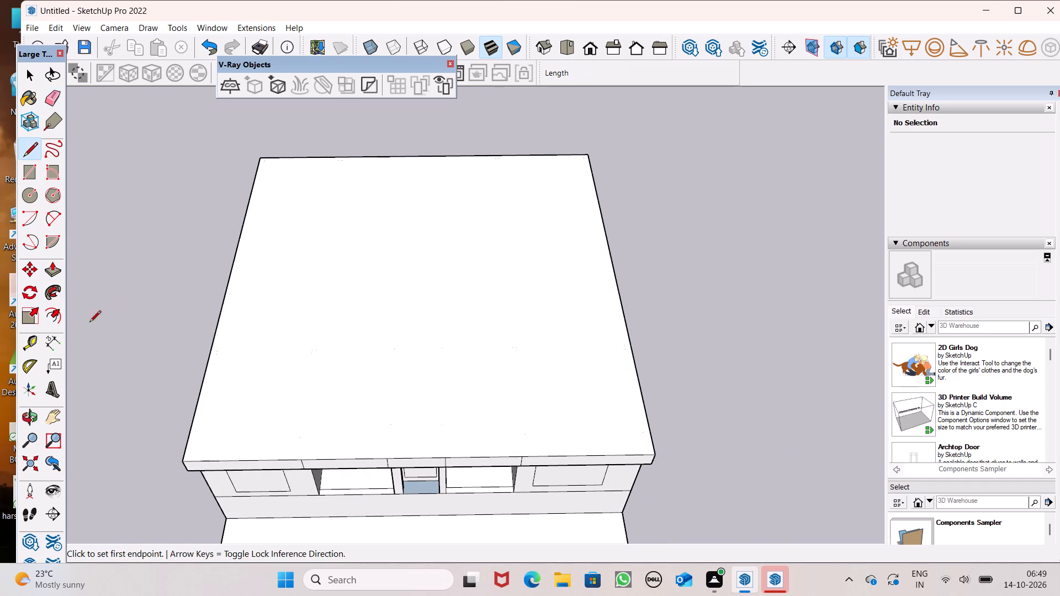
double_click(66, 321)
left_click(60, 307)
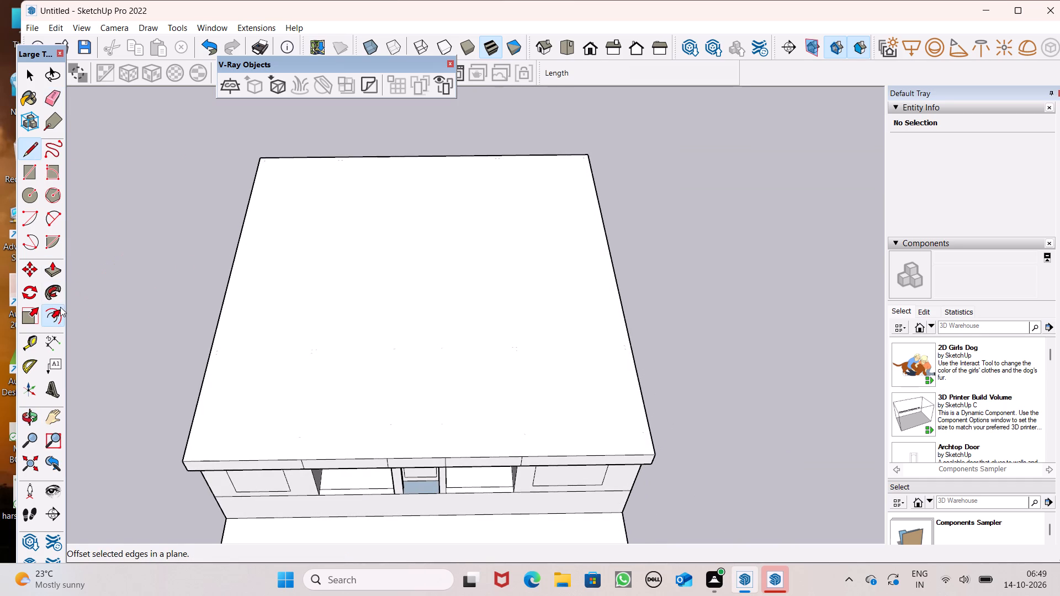
left_click(279, 166)
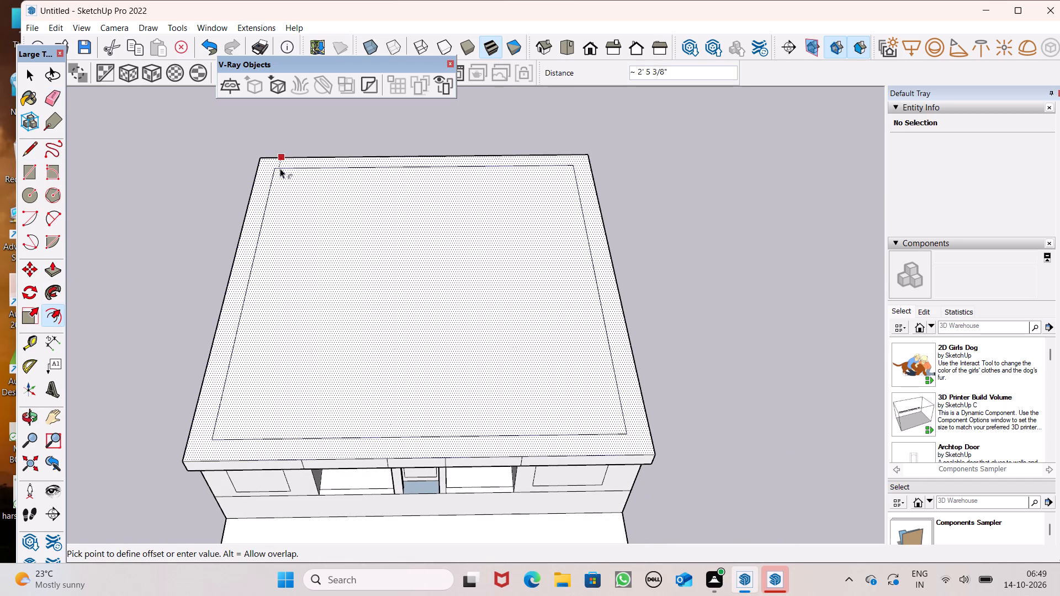
type("9\"")
key("Return")
key("space")
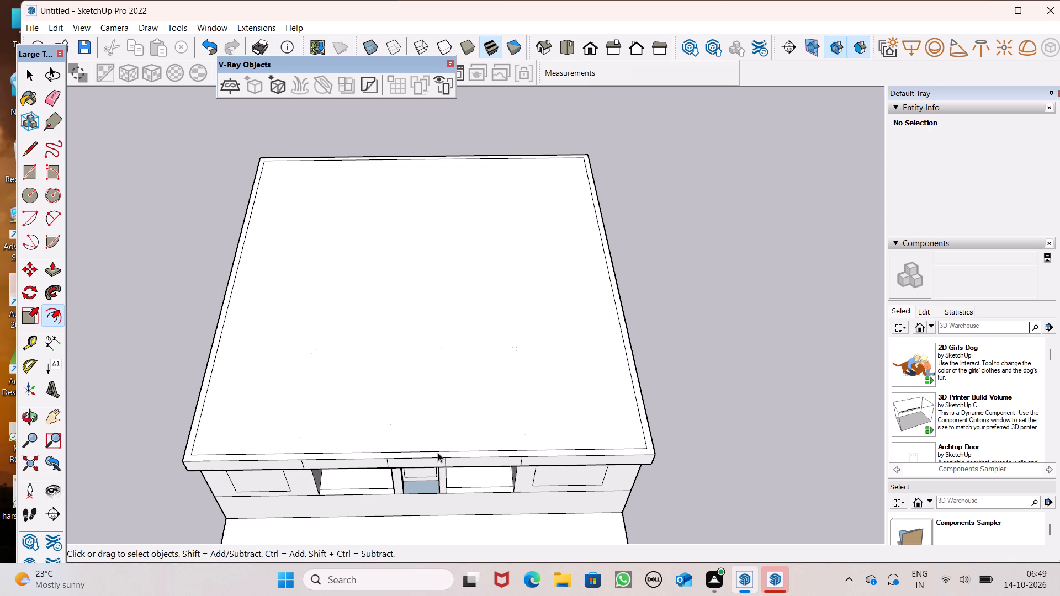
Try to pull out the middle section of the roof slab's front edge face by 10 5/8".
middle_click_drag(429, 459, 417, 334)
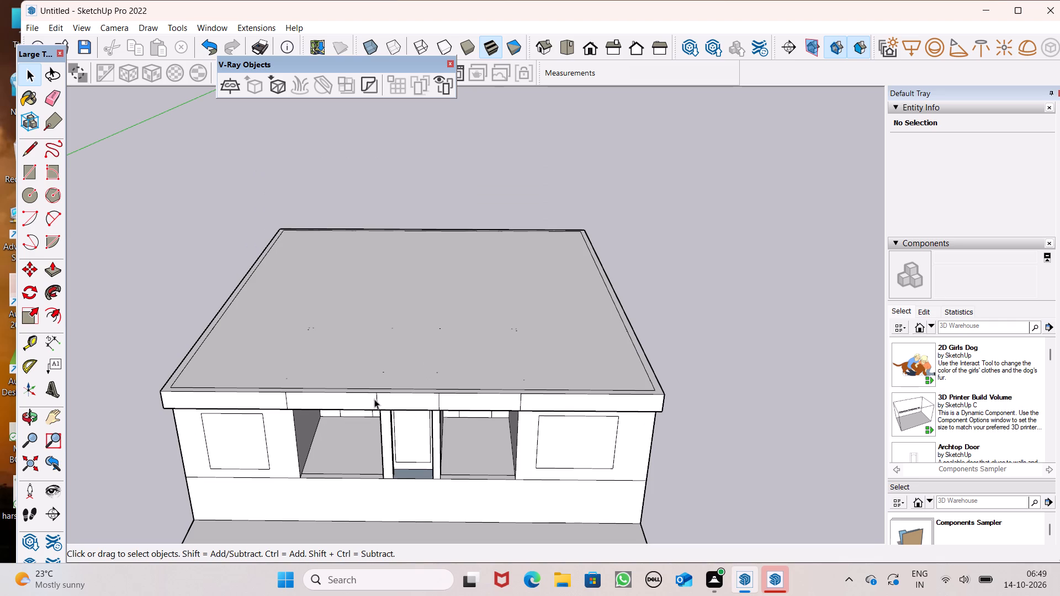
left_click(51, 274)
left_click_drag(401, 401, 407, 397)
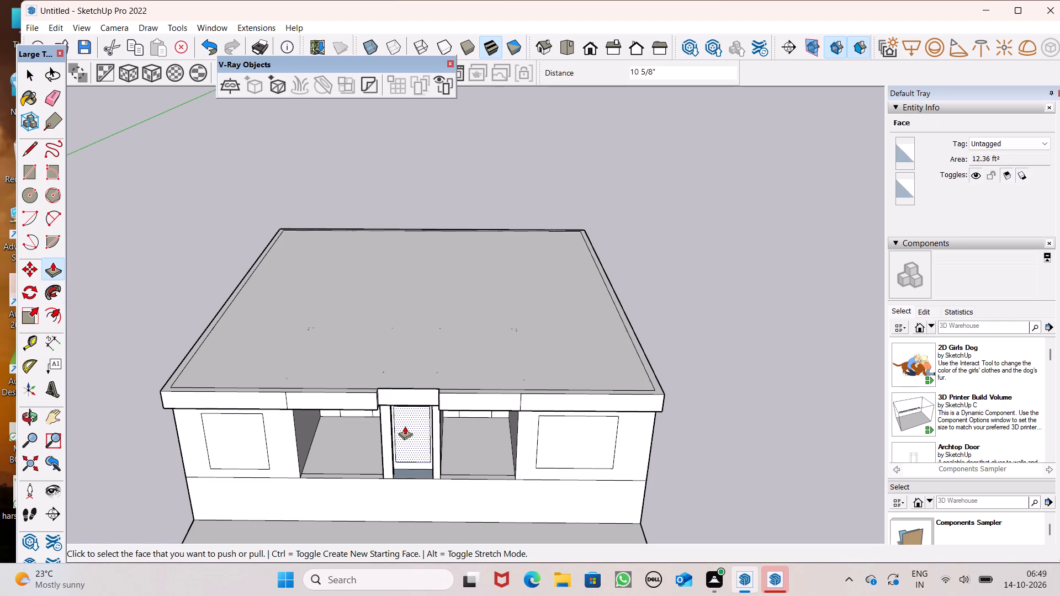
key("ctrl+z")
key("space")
Place a guide across the roof slab, parallel to the front inner outline and about 9' 5" behind it.
scroll(268, 336, "up", 3)
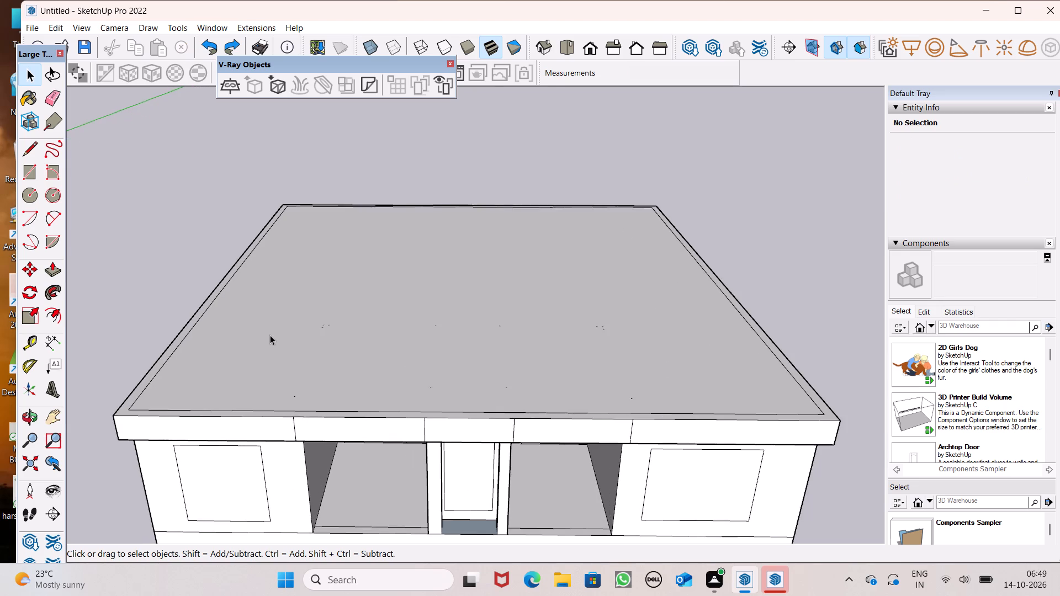
scroll(277, 333, "down", 2)
middle_click_drag(337, 350, 328, 486)
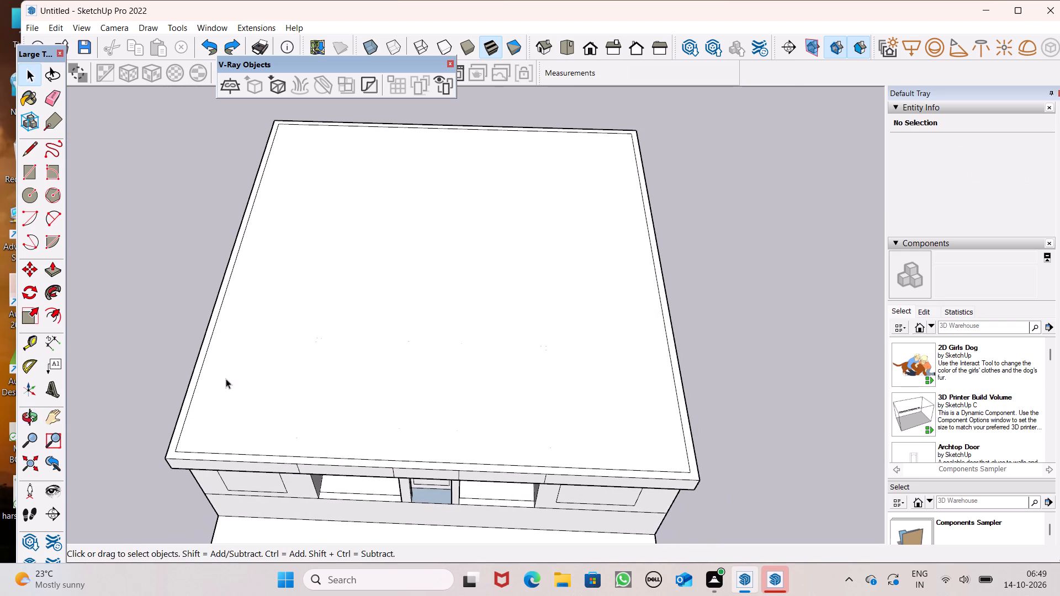
left_click(34, 340)
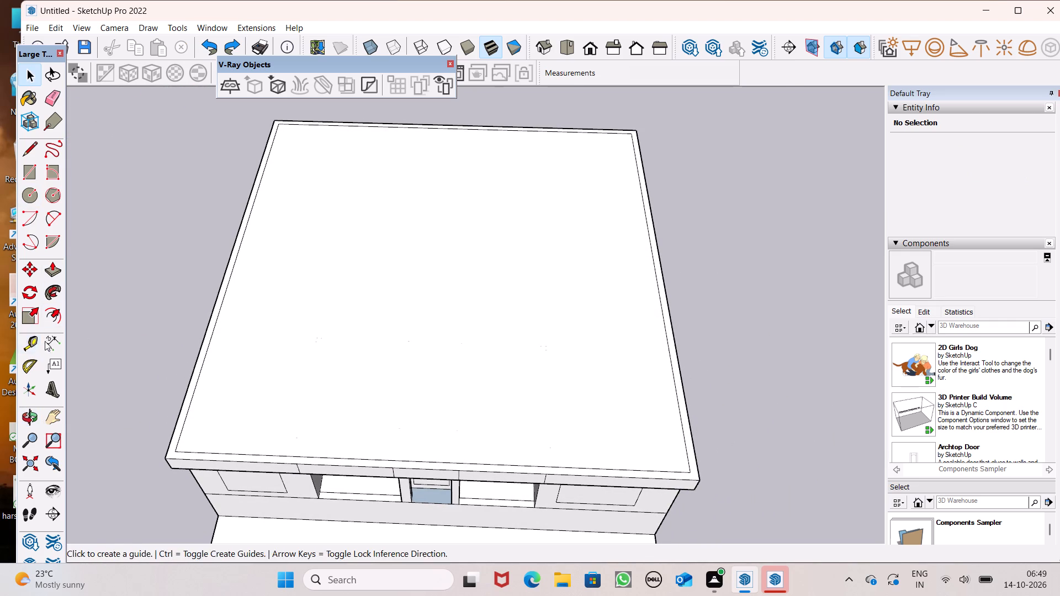
middle_click_drag(221, 393, 252, 438)
double_click(374, 485)
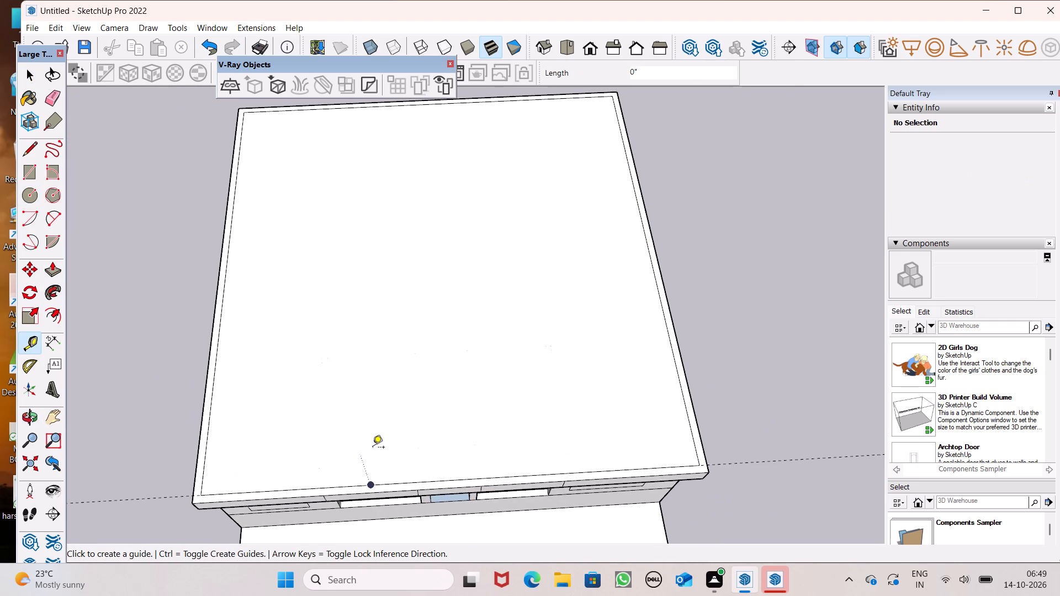
key("ctrl+z")
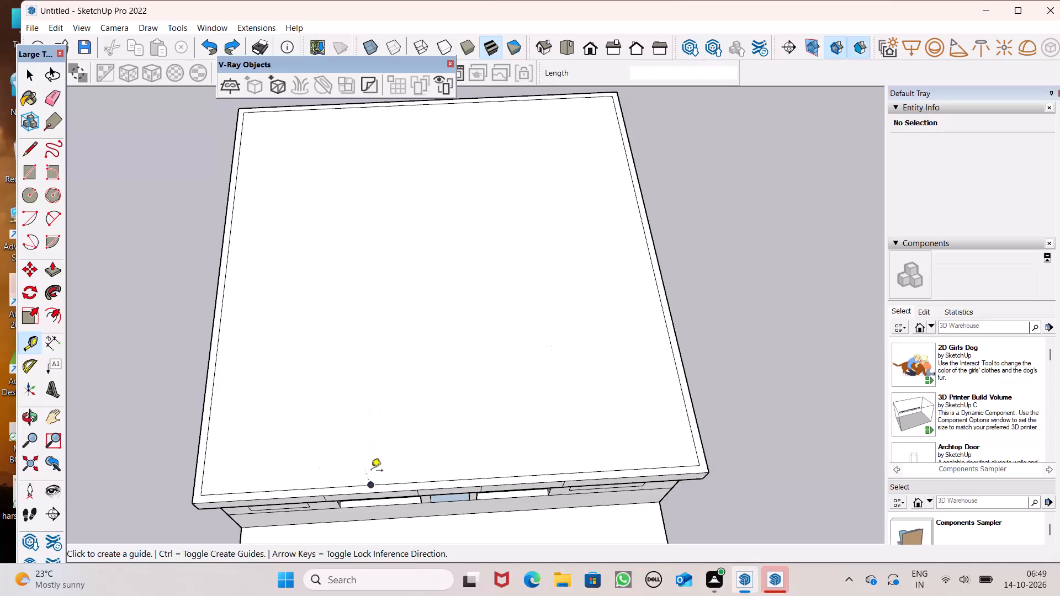
left_click_drag(374, 487, 368, 441)
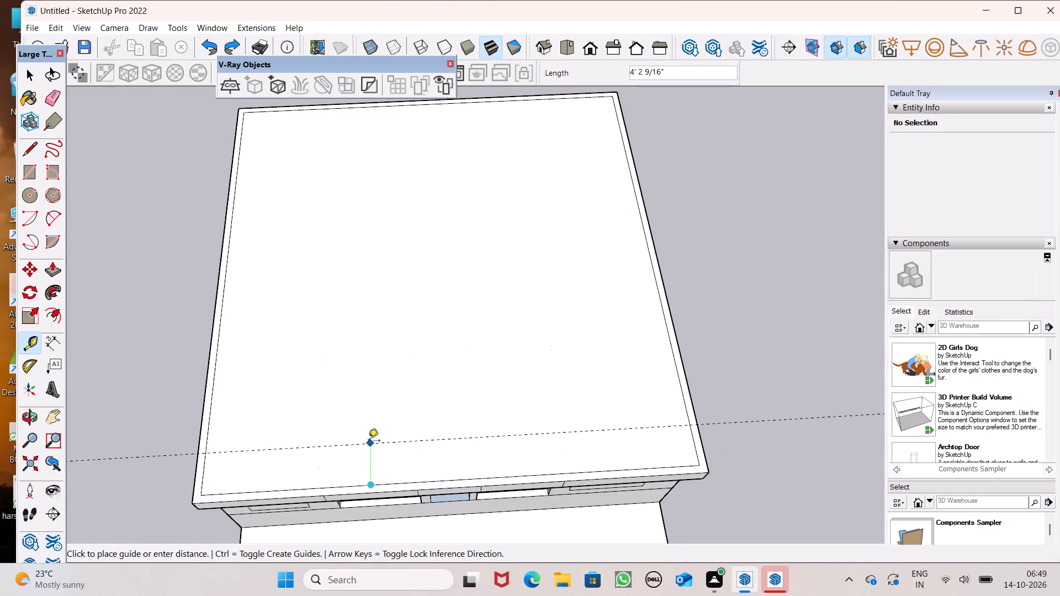
left_click_drag(368, 441, 367, 424)
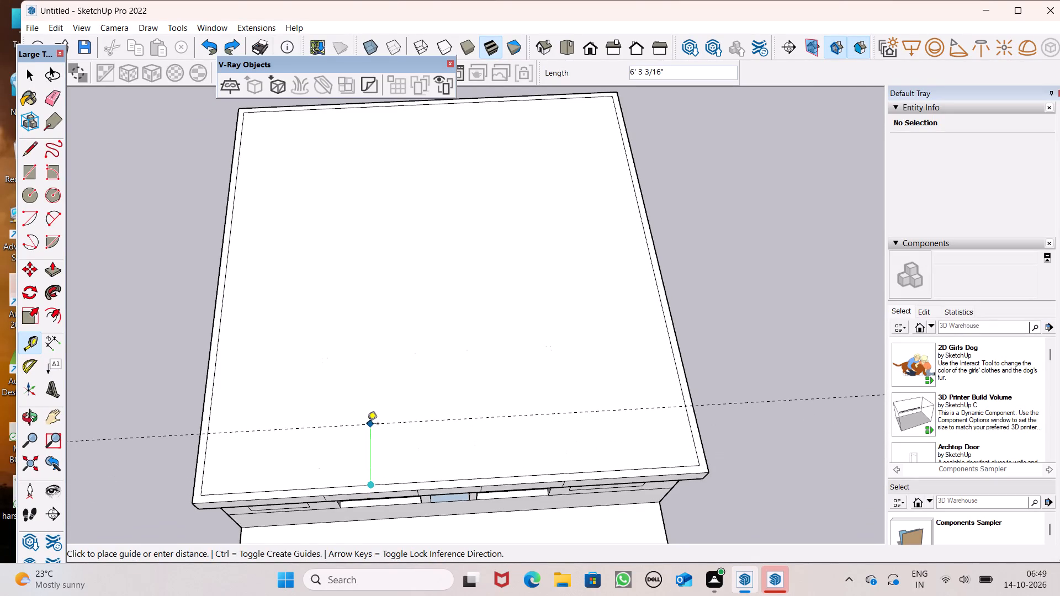
left_click_drag(367, 424, 365, 396)
left_click(365, 396)
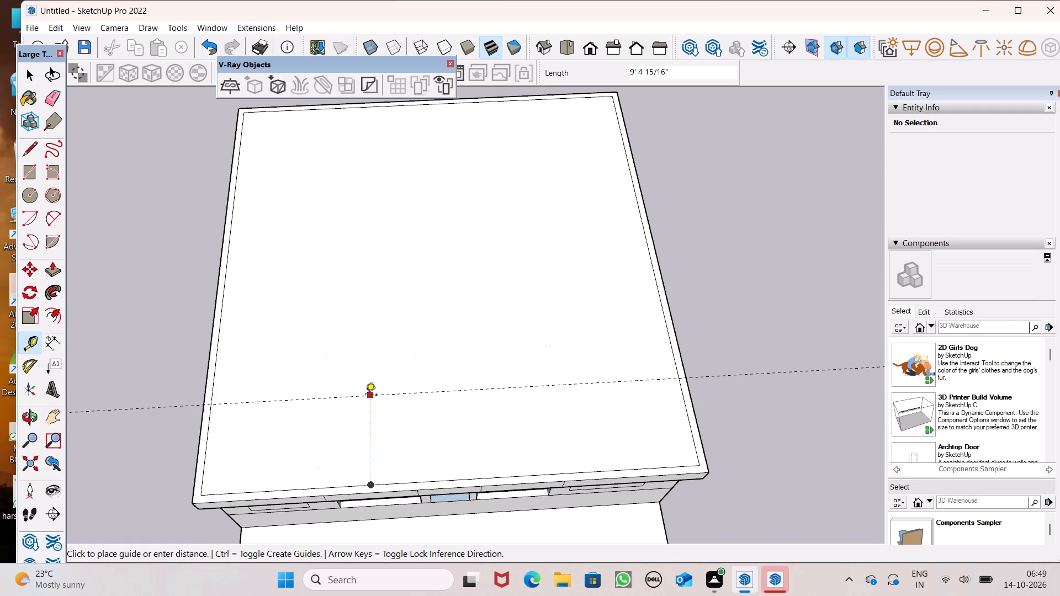
scroll(468, 345, "down", 3)
key("space")
Examine the roof slab with its guide and the storey's front from above and from low angles.
middle_click_drag(433, 418, 402, 444)
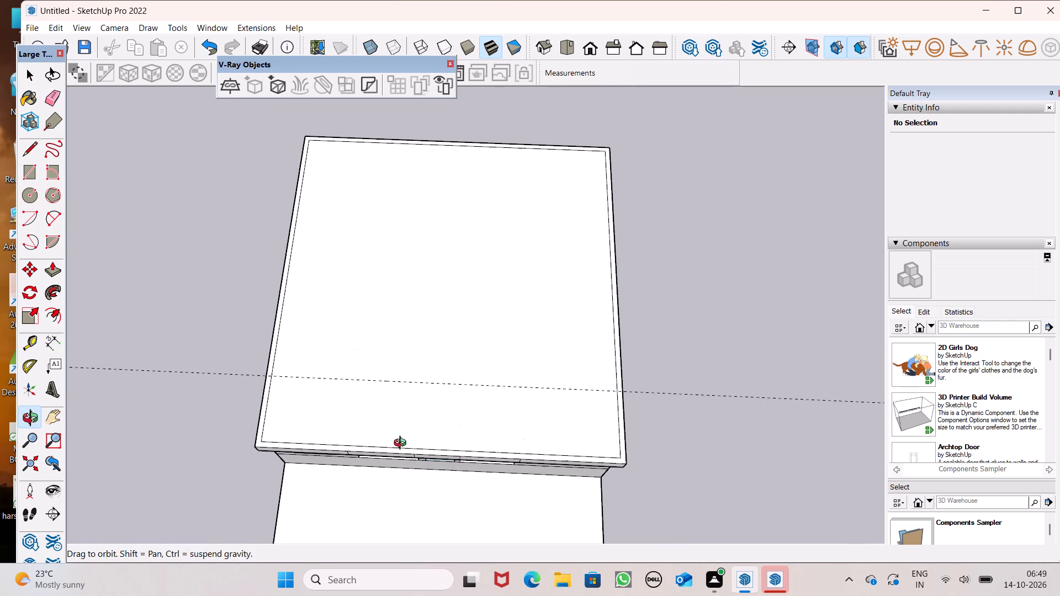
middle_click_drag(402, 444, 401, 449)
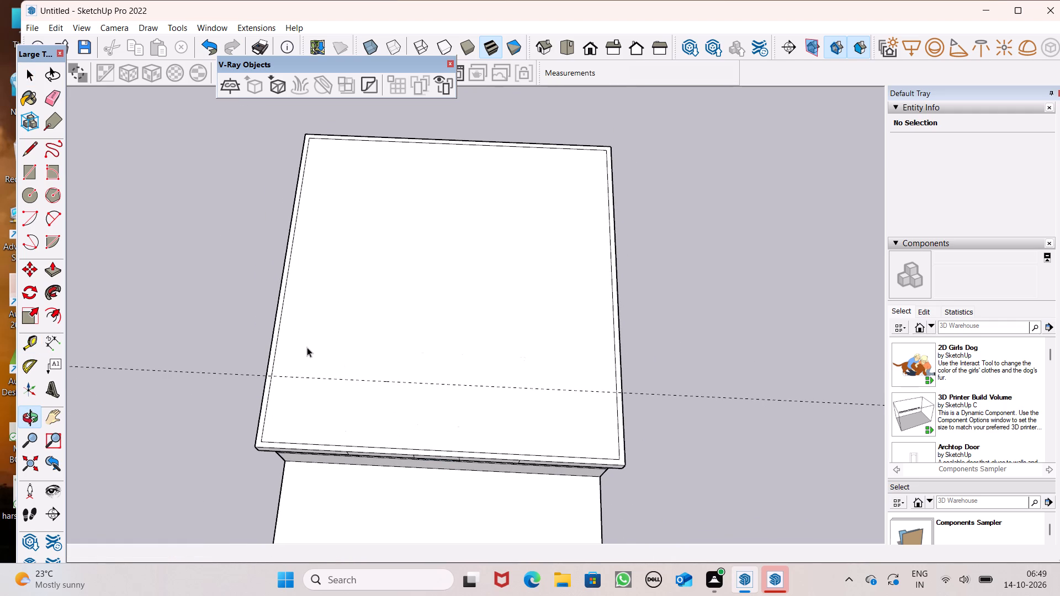
scroll(307, 347, "up", 1)
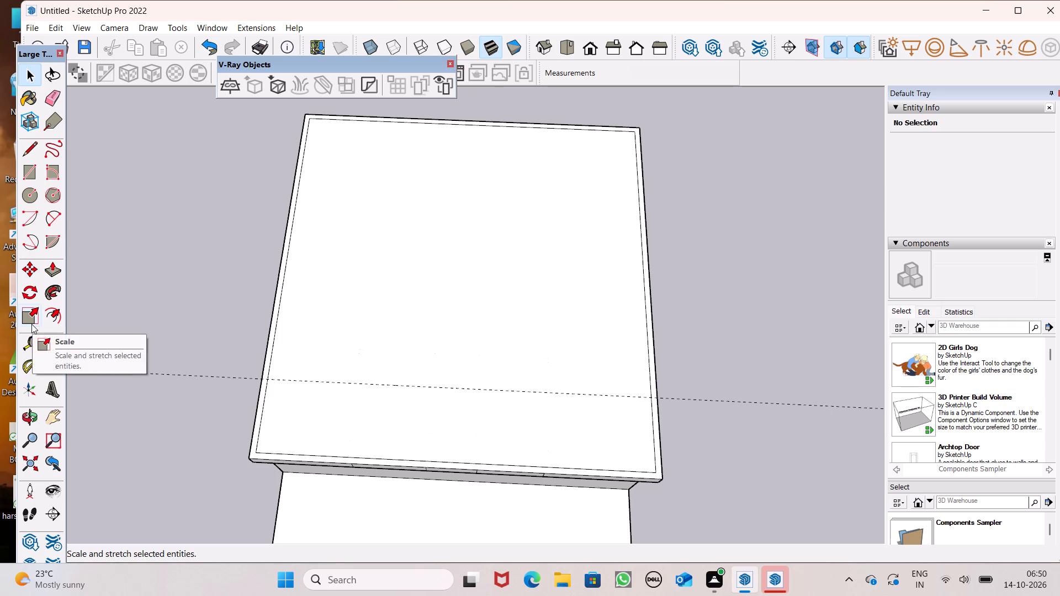
scroll(257, 276, "down", 7)
middle_click_drag(314, 379, 378, 144)
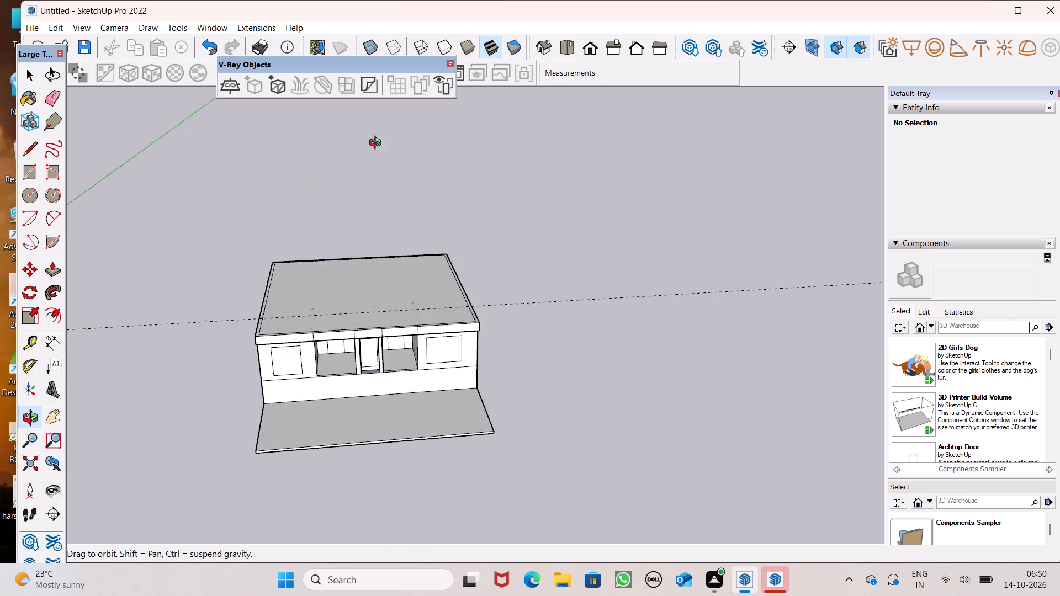
middle_click_drag(378, 144, 234, 47)
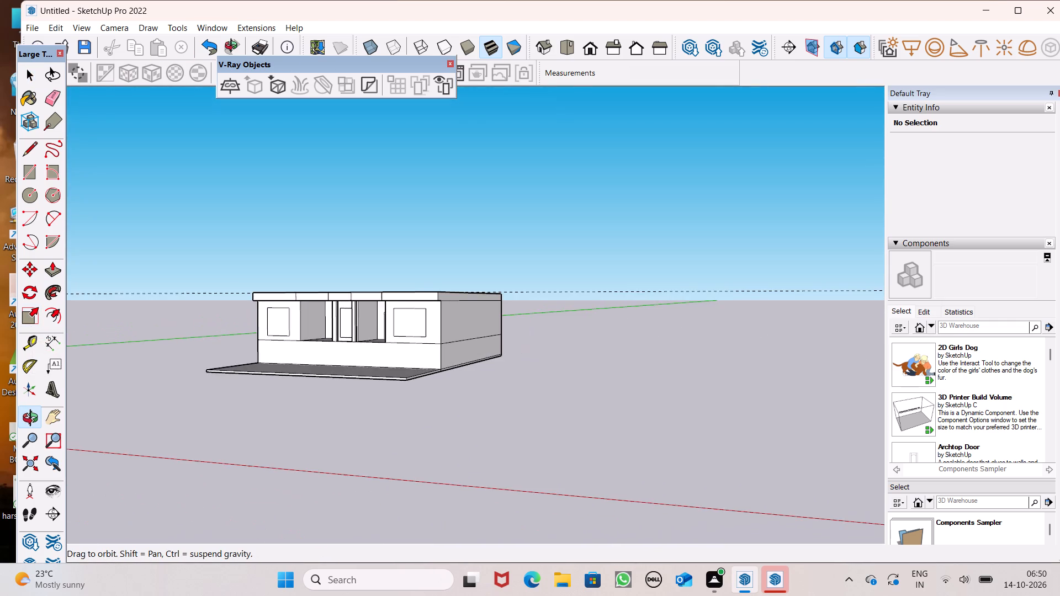
middle_click_drag(234, 47, 261, 169)
middle_click(261, 169)
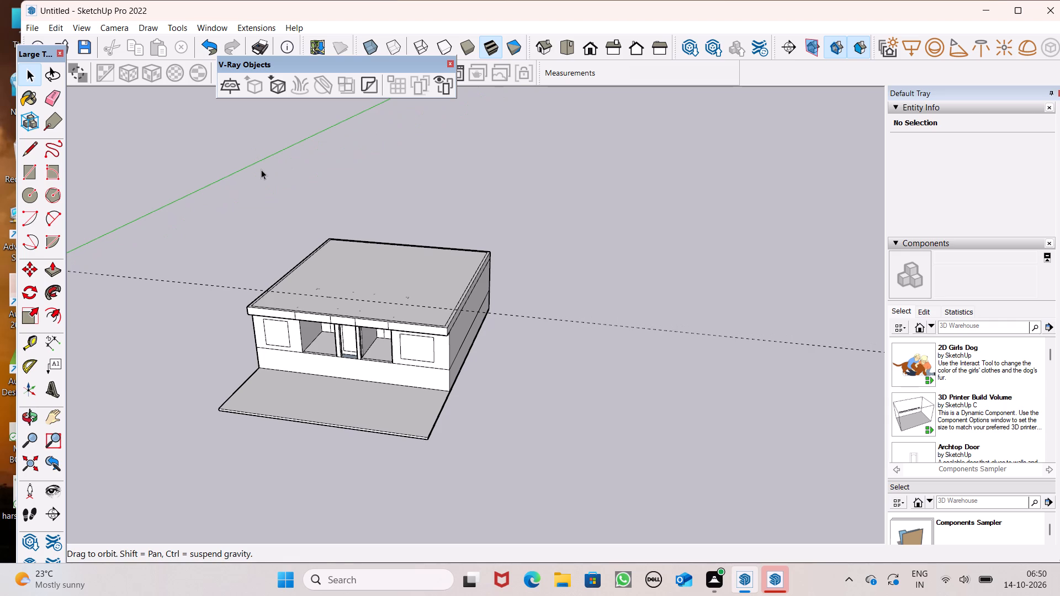
scroll(367, 339, "up", 1)
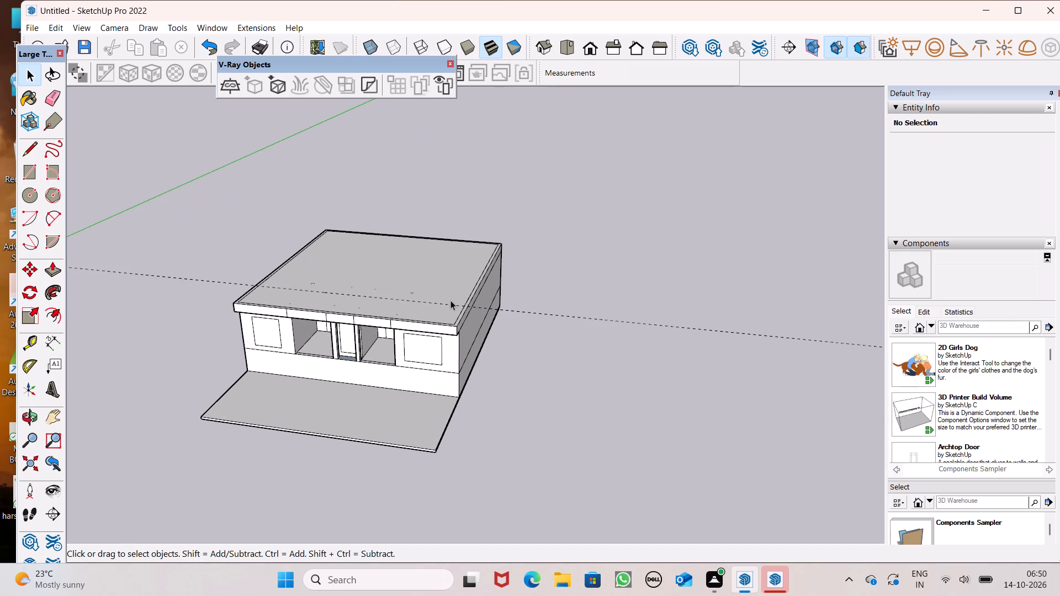
scroll(342, 299, "up", 3)
middle_click_drag(362, 312, 463, 376)
middle_click_drag(393, 361, 382, 371)
scroll(383, 371, "up", 5)
middle_click_drag(394, 346, 352, 455)
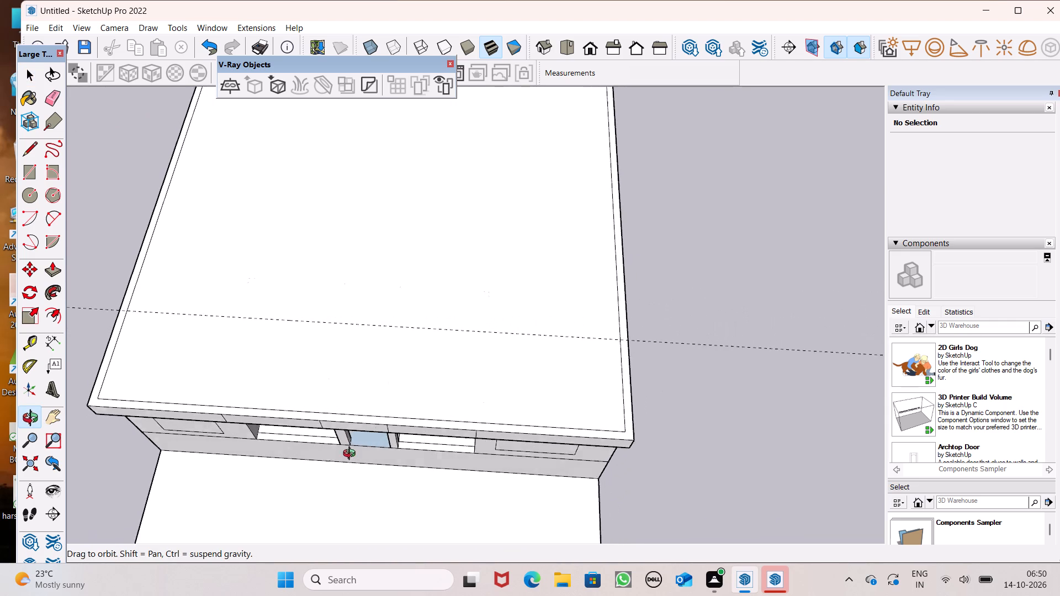
middle_click_drag(352, 455, 350, 454)
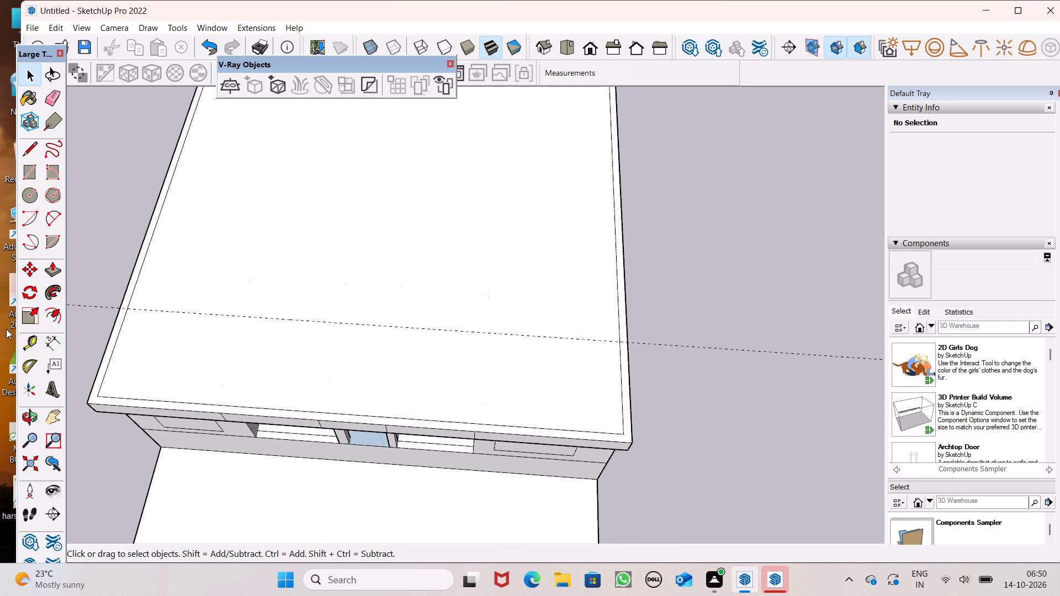
Add a second parallel guide 6" behind the first one on the roof slab.
left_click(29, 348)
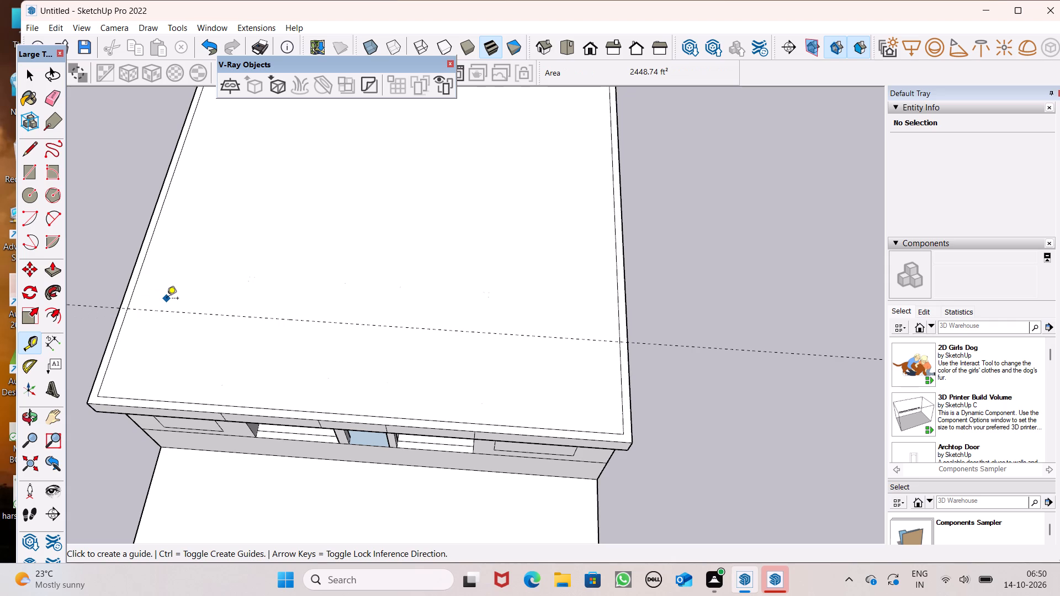
scroll(144, 274, "down", 4)
middle_click_drag(160, 297, 211, 362)
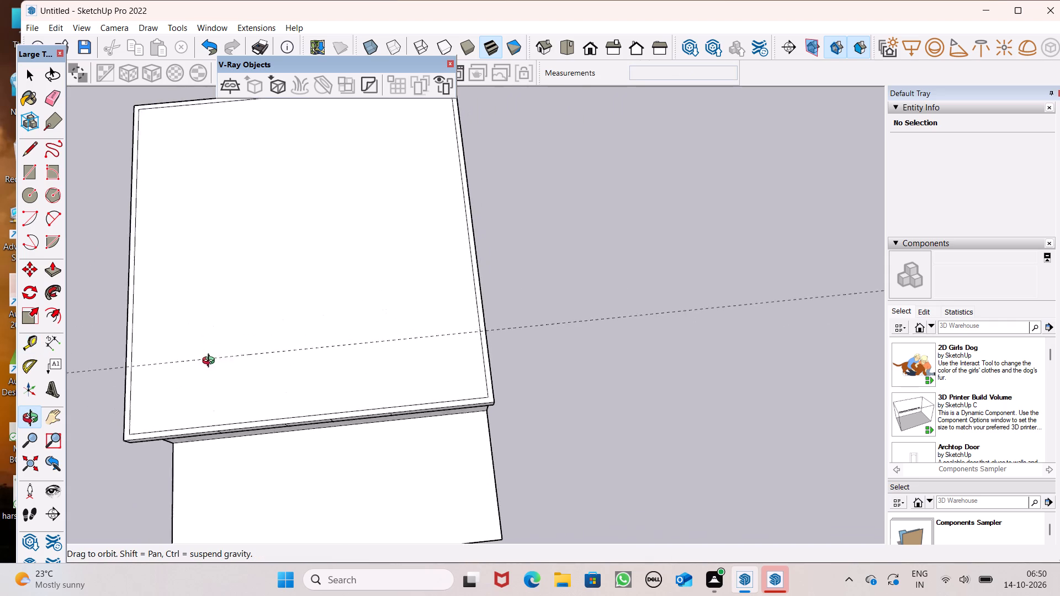
middle_click_drag(211, 362, 173, 380)
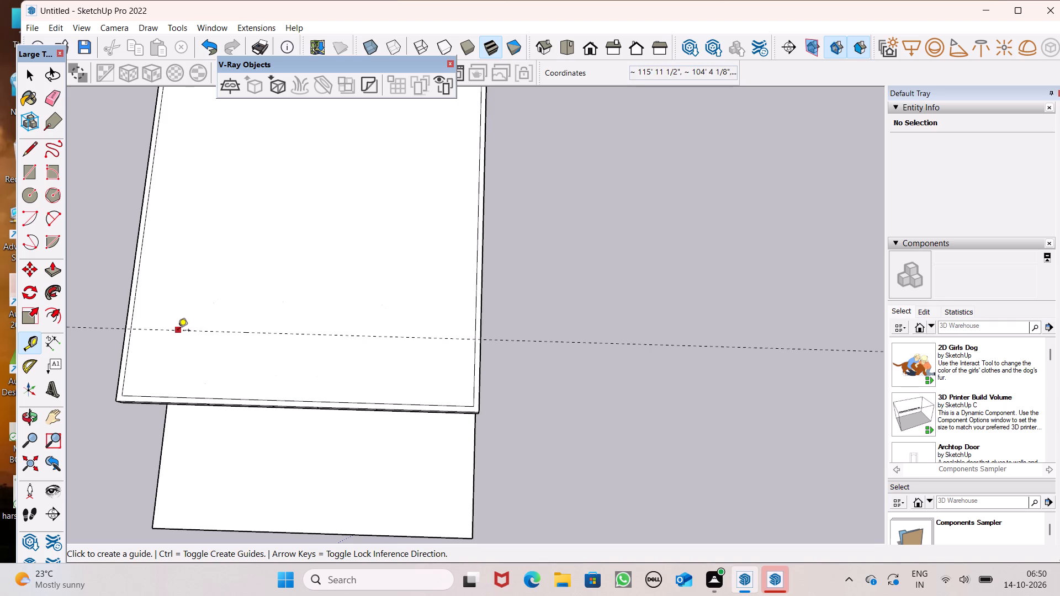
left_click_drag(178, 332, 190, 295)
type("6\"")
key("Return")
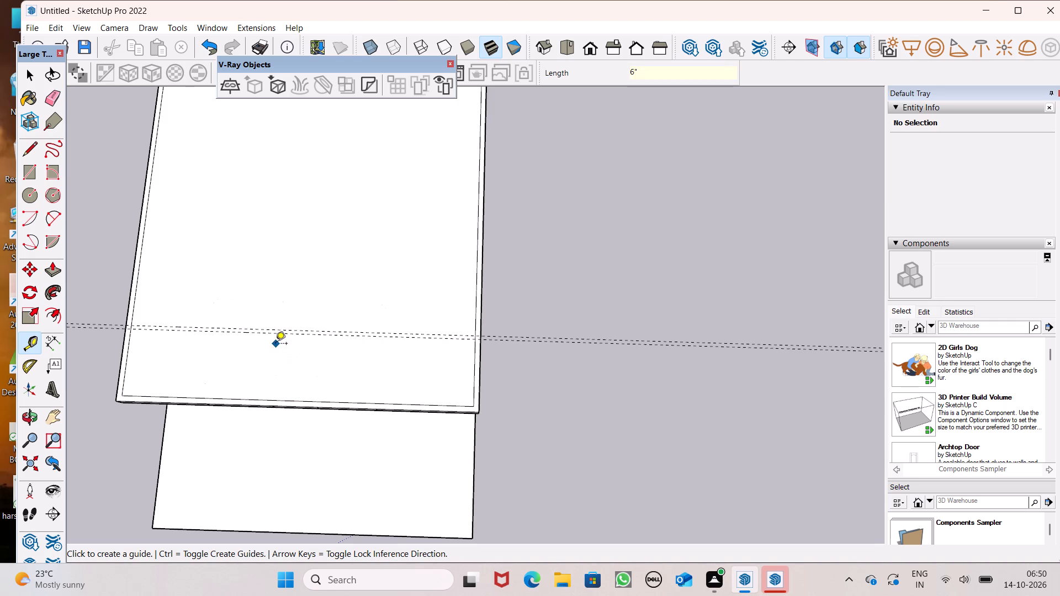
Draw a 6" by 48' 6" rectangle between the two guides, spanning the slab from one side's inner outline to the other.
scroll(279, 342, "down", 4)
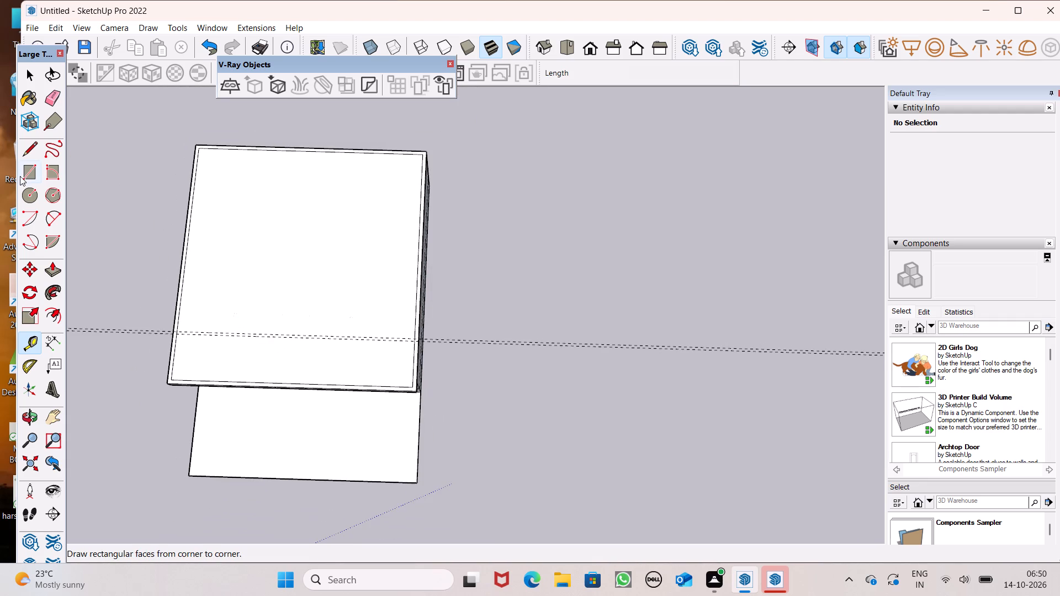
left_click(25, 174)
scroll(206, 295, "up", 1)
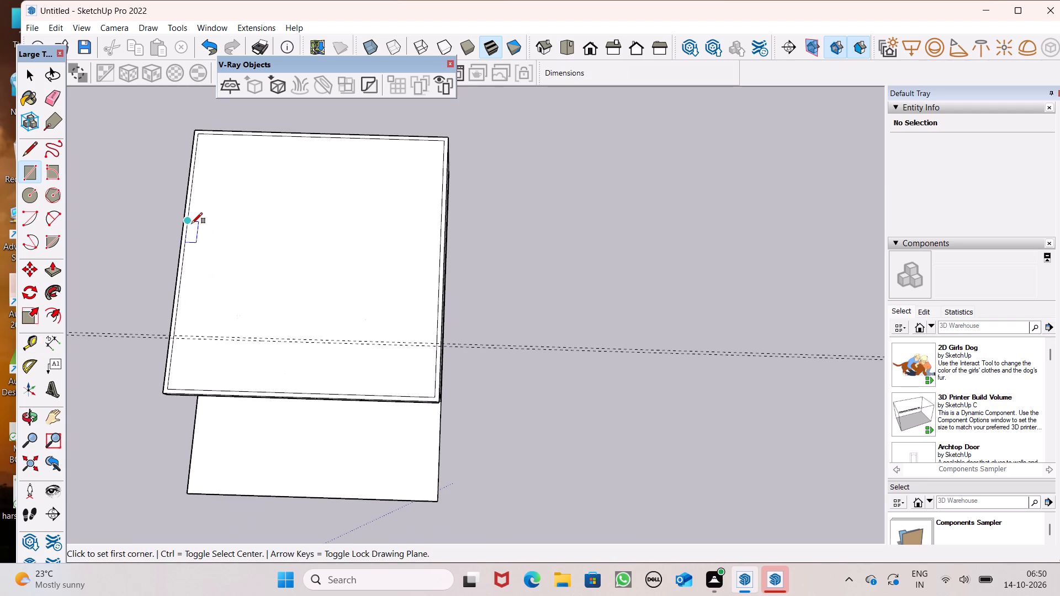
scroll(179, 333, "up", 7)
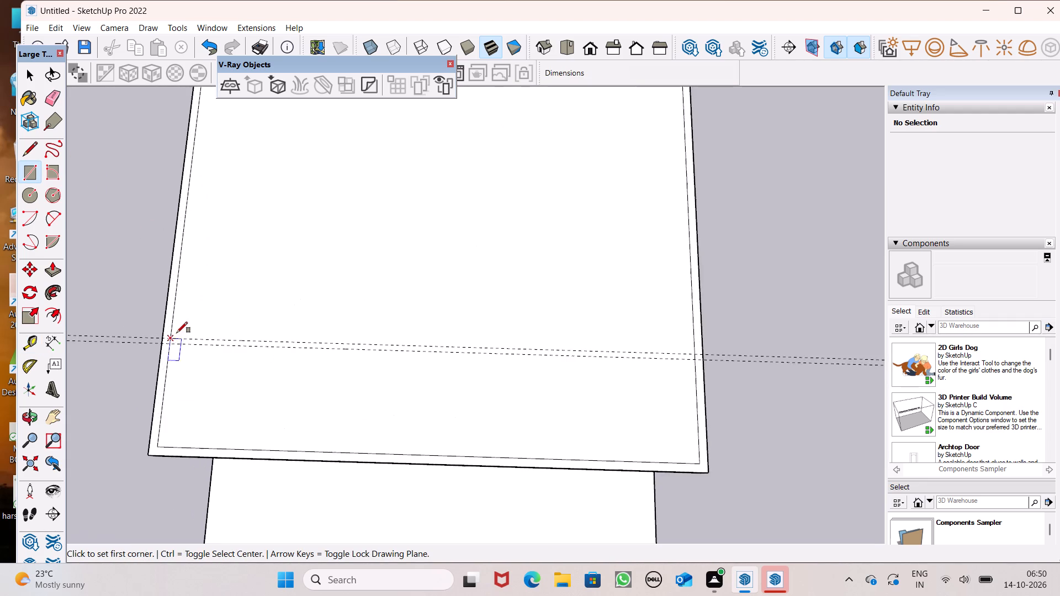
scroll(176, 333, "up", 7)
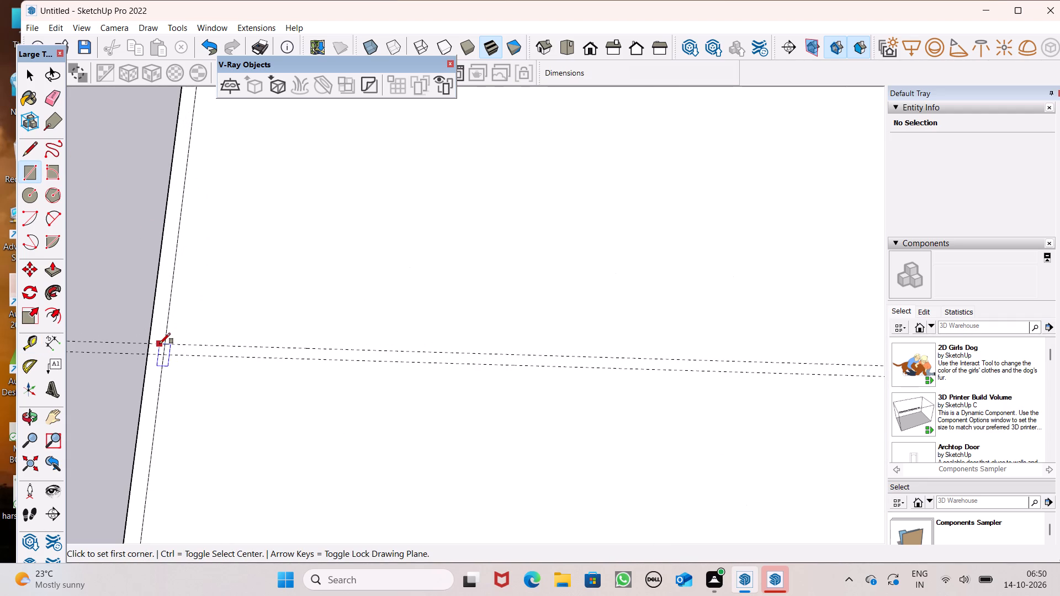
left_click(162, 344)
scroll(240, 374, "down", 6)
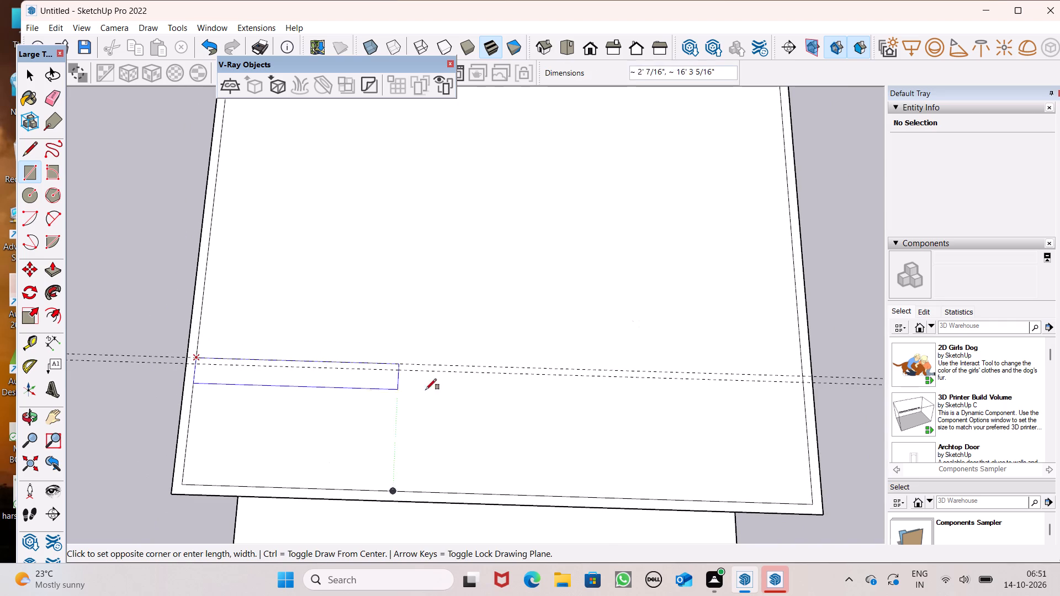
left_click(804, 386)
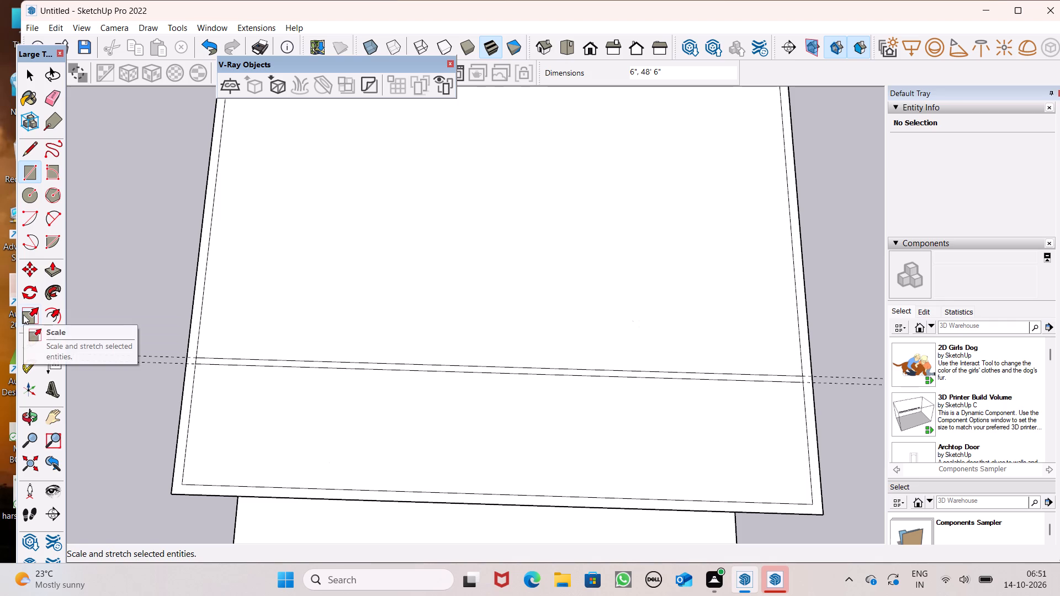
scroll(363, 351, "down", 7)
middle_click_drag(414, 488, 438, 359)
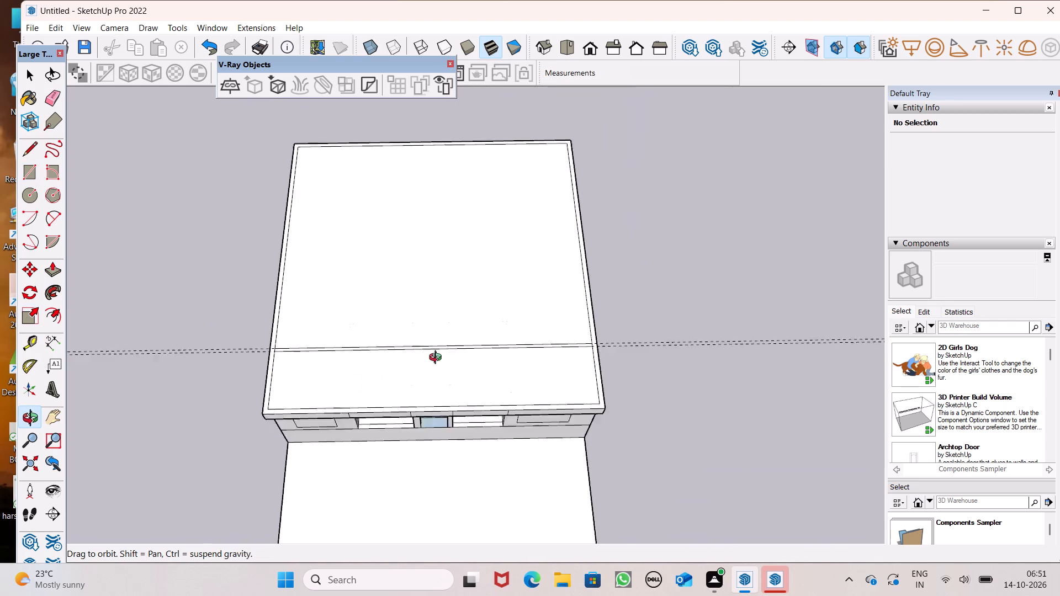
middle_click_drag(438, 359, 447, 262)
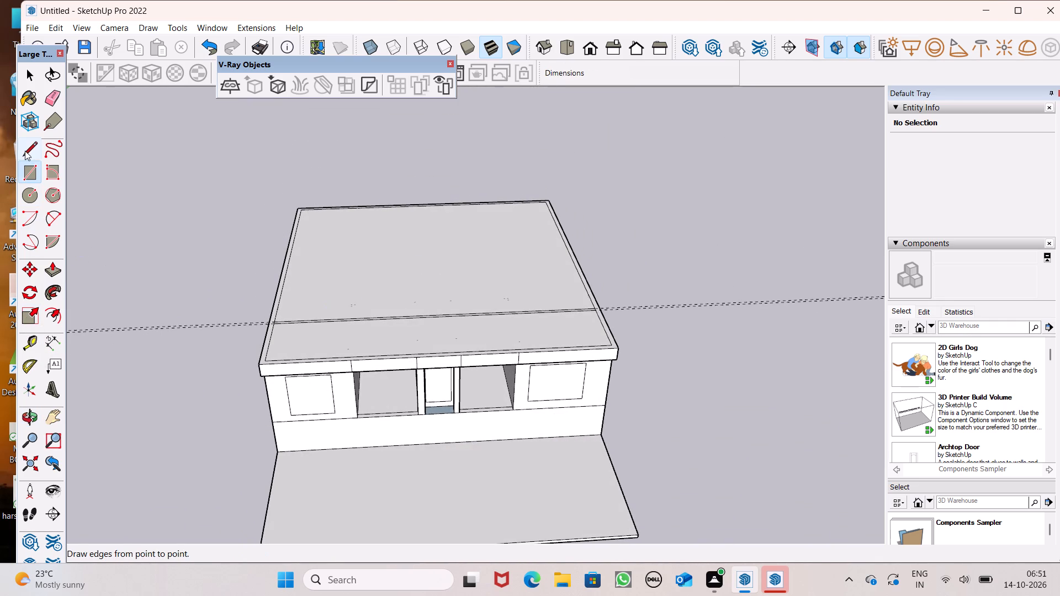
Draw a line from the left central pillar's inner front corner across the roof slab's underside and 2' up its front face.
left_click(25, 151)
scroll(267, 280, "up", 7)
middle_click_drag(525, 432, 471, 397)
scroll(471, 397, "up", 1)
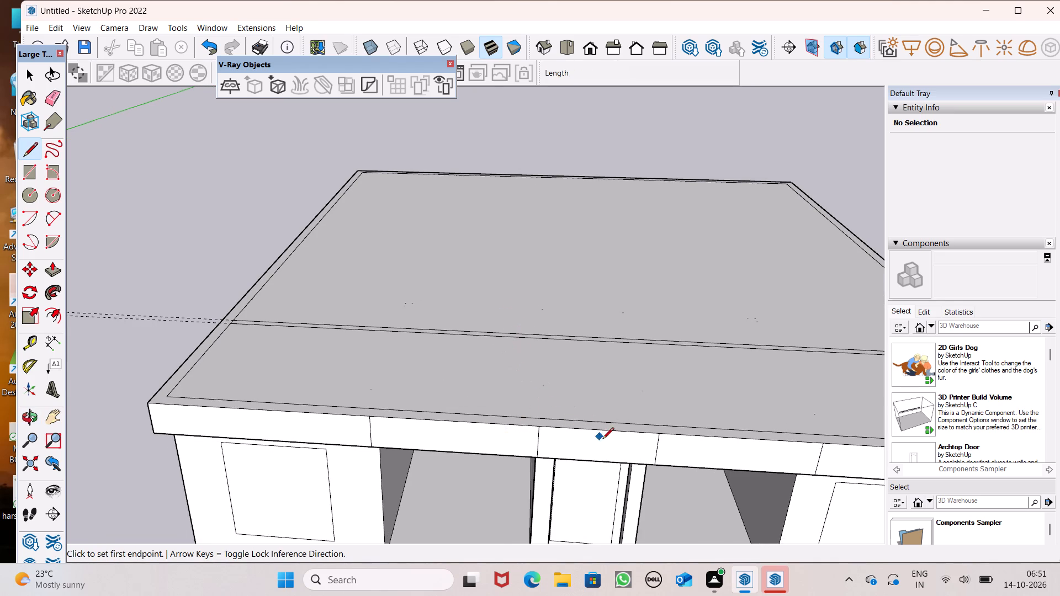
scroll(575, 464, "up", 1)
scroll(529, 451, "down", 5)
middle_click_drag(545, 467, 550, 509)
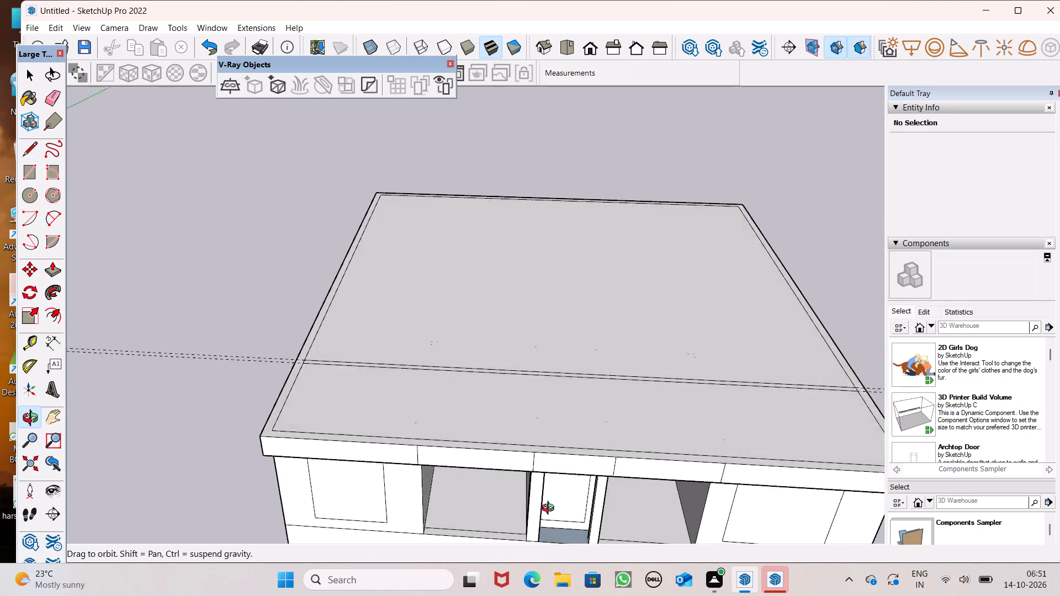
middle_click_drag(550, 509, 572, 236)
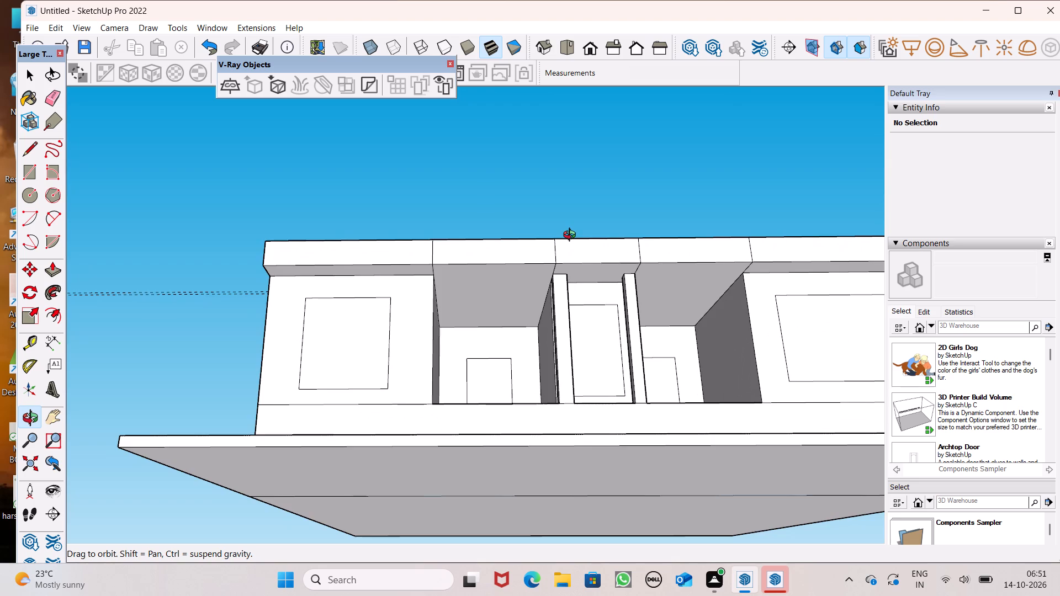
middle_click_drag(572, 236, 597, 293)
scroll(380, 332, "down", 3)
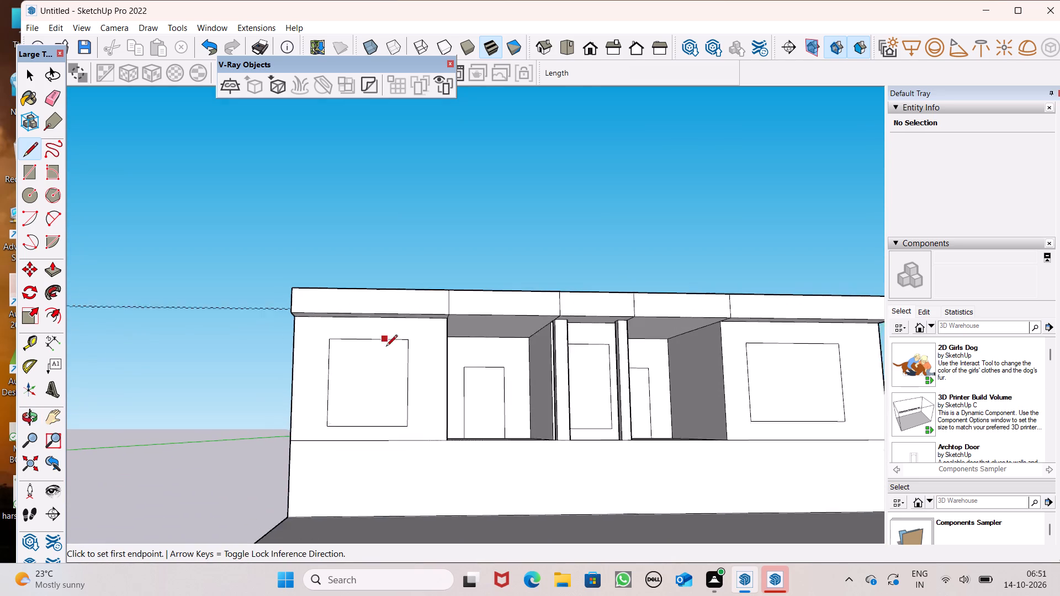
scroll(386, 347, "down", 2)
middle_click_drag(555, 365, 525, 370)
scroll(506, 332, "up", 7)
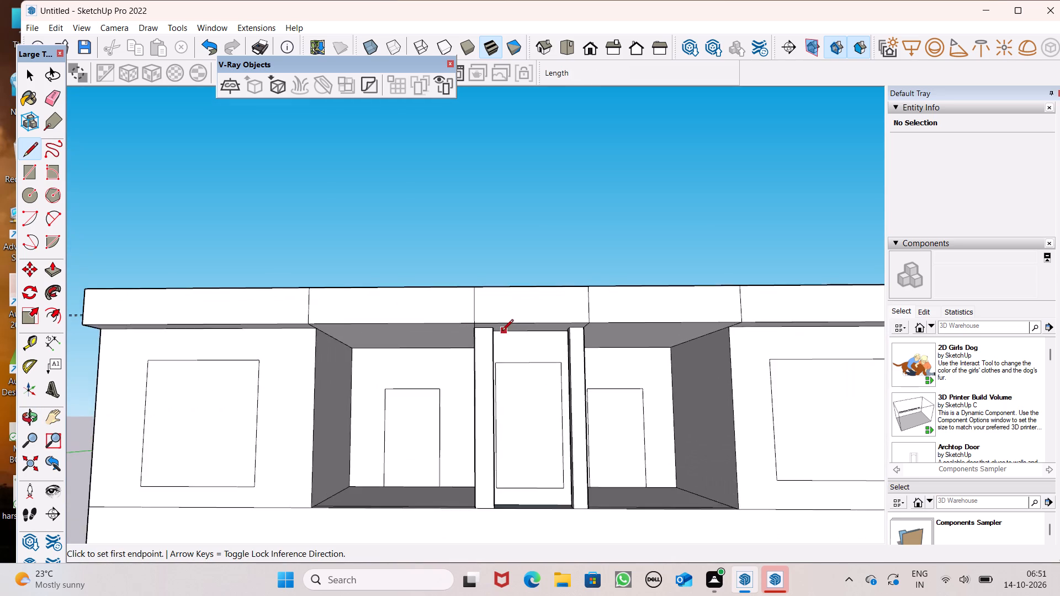
scroll(502, 332, "up", 7)
left_click(478, 323)
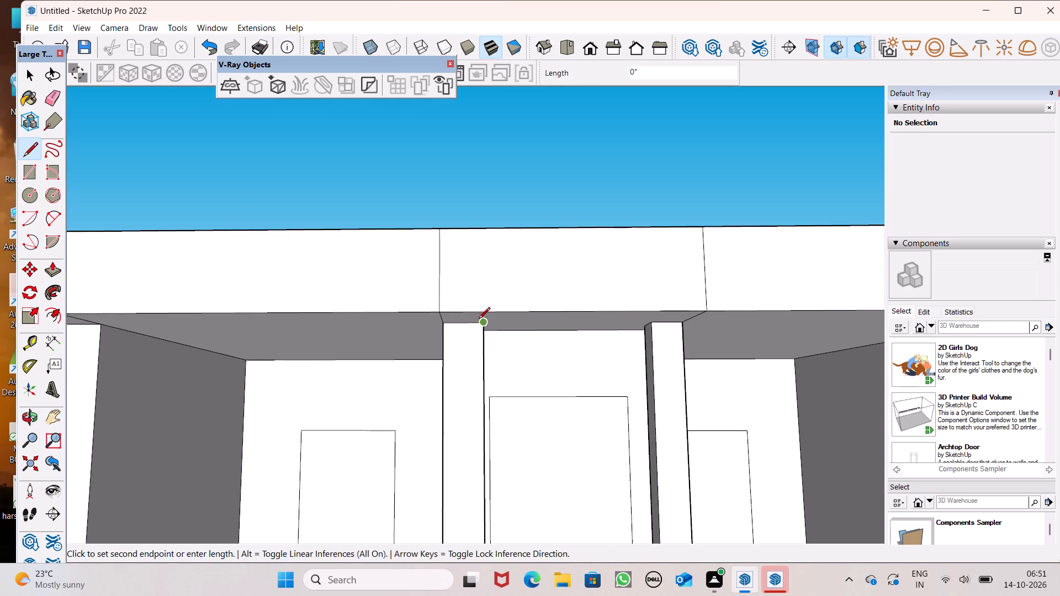
left_click(476, 310)
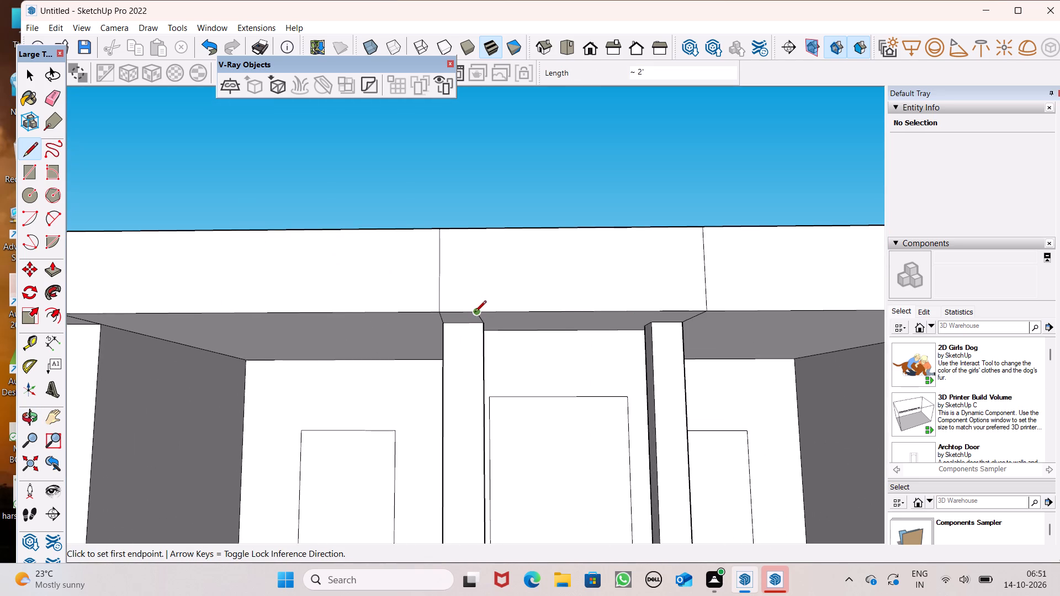
left_click(474, 313)
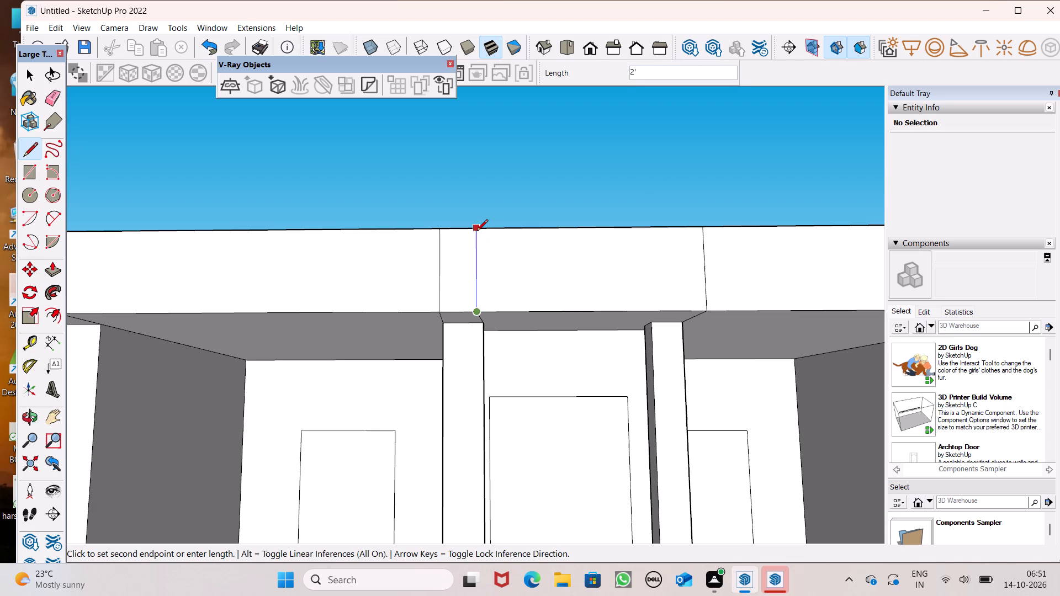
left_click(476, 230)
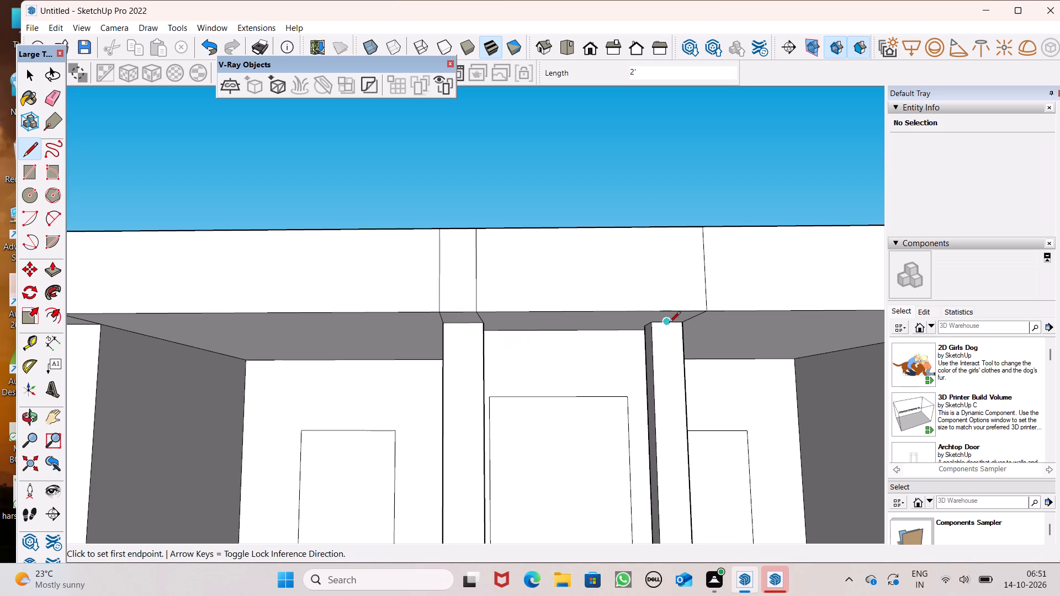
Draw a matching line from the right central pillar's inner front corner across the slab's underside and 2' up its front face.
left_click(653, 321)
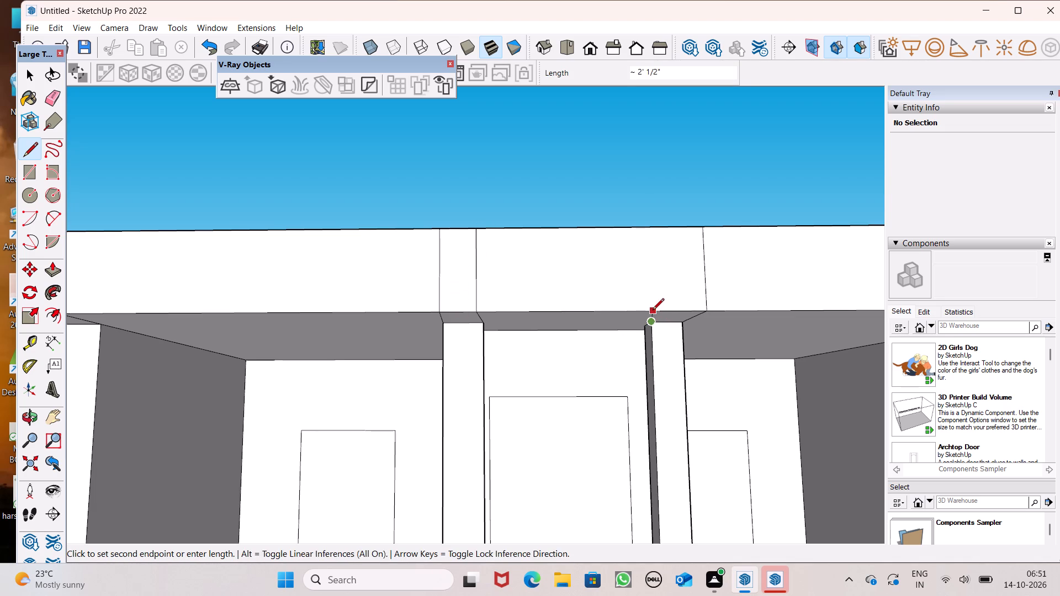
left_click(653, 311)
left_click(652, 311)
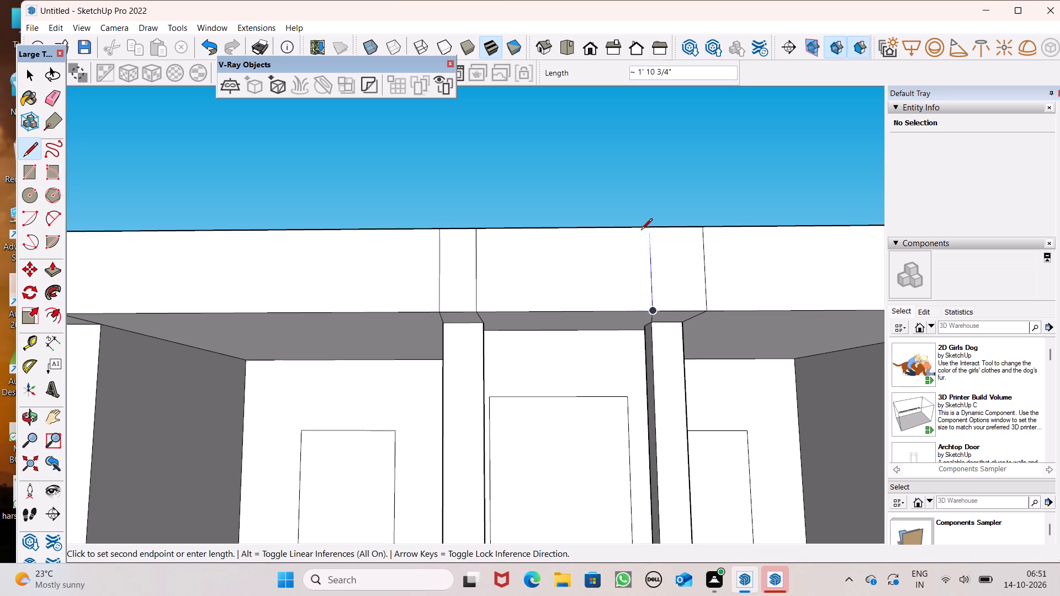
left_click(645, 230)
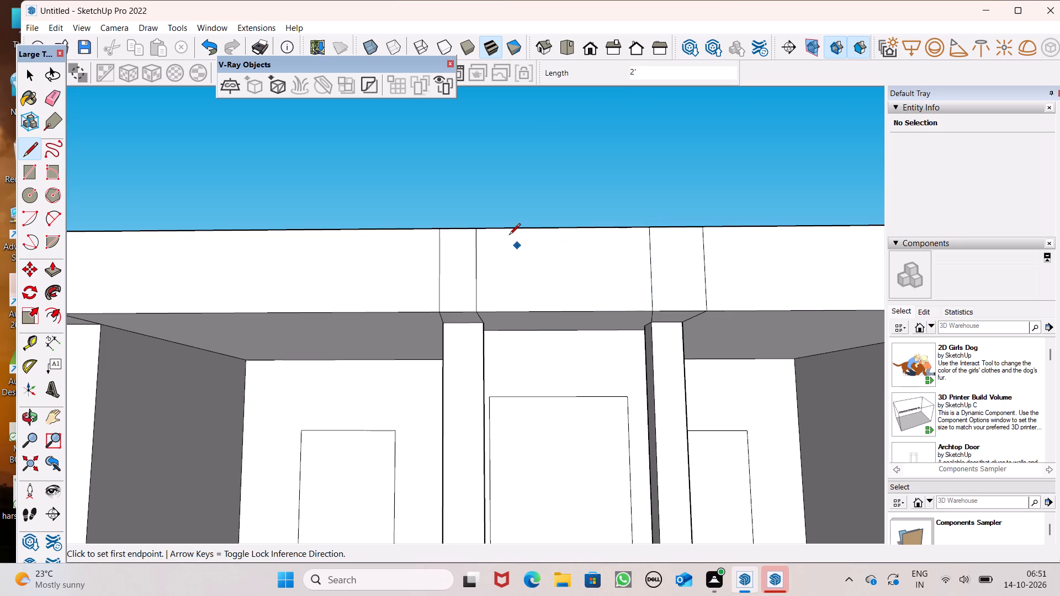
Outline the left central pillar on the roof slab's top, extending its front-face lines back about 1' 4 3/8" and joining them.
scroll(491, 211, "down", 11)
middle_click_drag(479, 286, 533, 555)
scroll(508, 301, "up", 9)
middle_click_drag(554, 311, 518, 375)
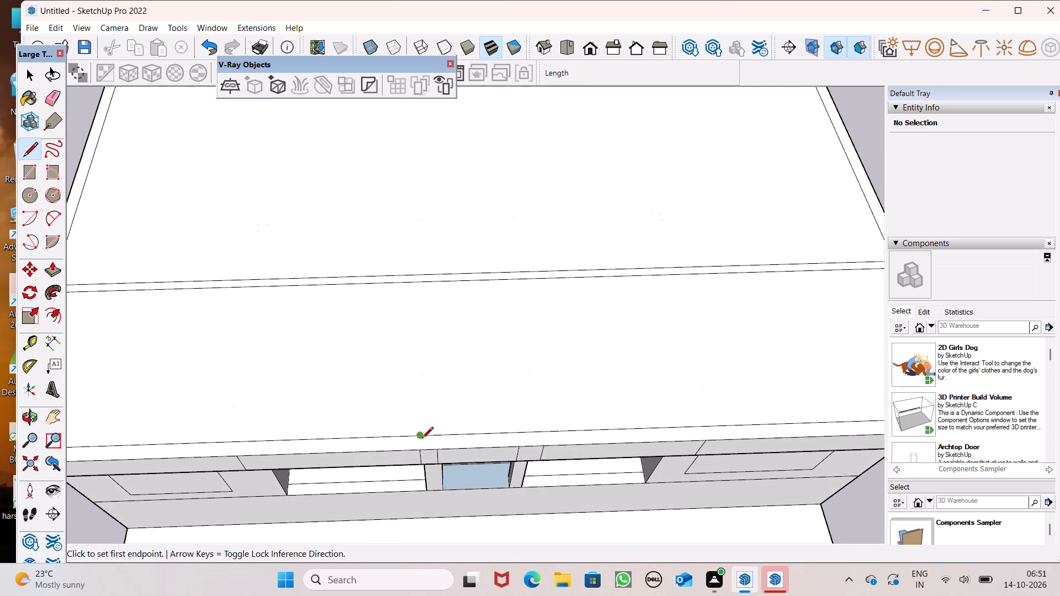
left_click(420, 452)
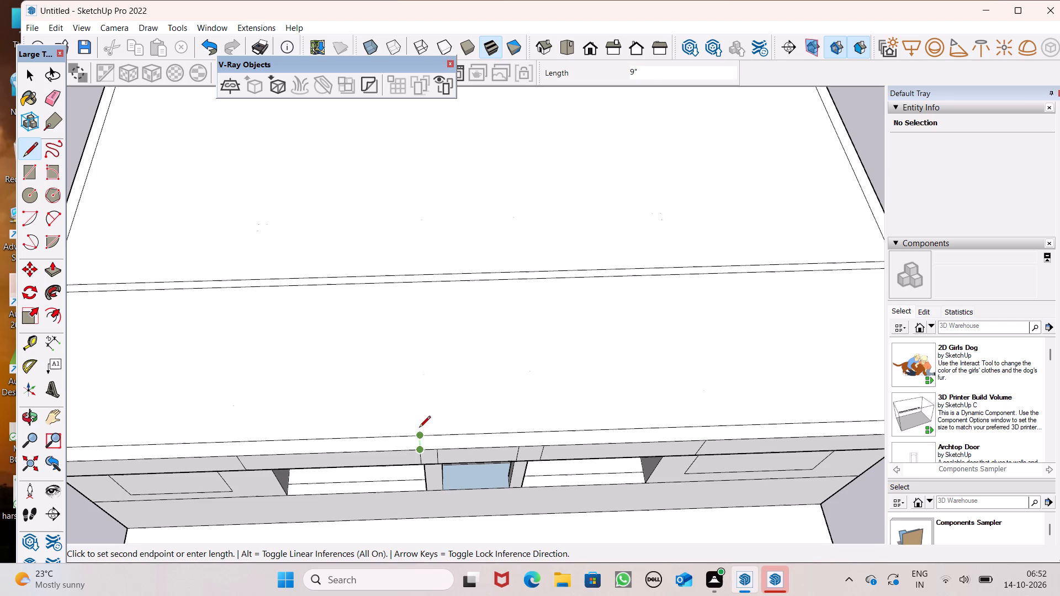
left_click(418, 424)
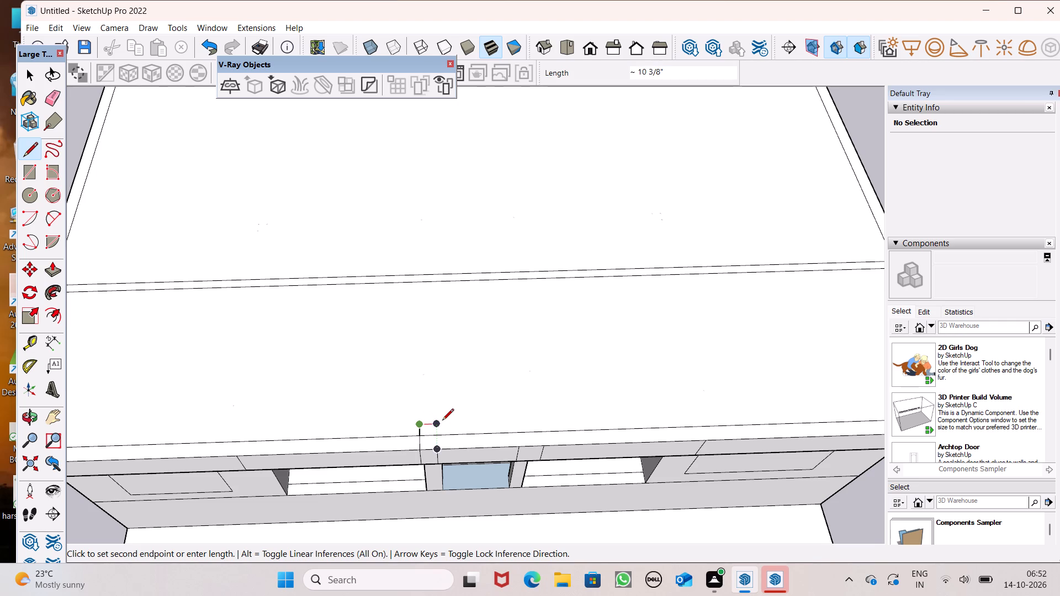
left_click(442, 421)
left_click(438, 447)
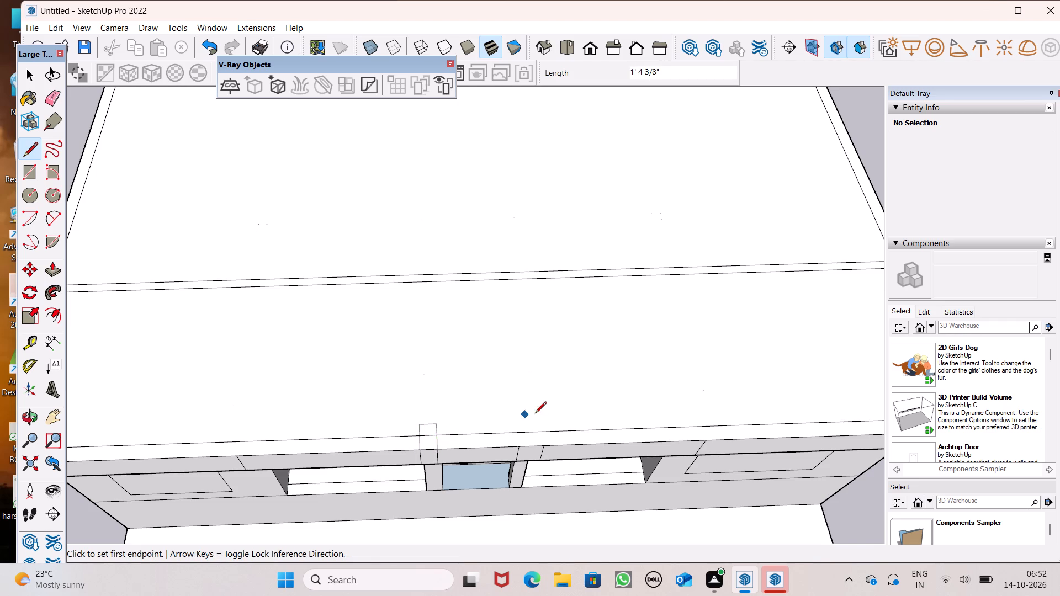
Outline the right central pillar on the roof slab's top, matching the left outline's back edge.
scroll(535, 414, "up", 11)
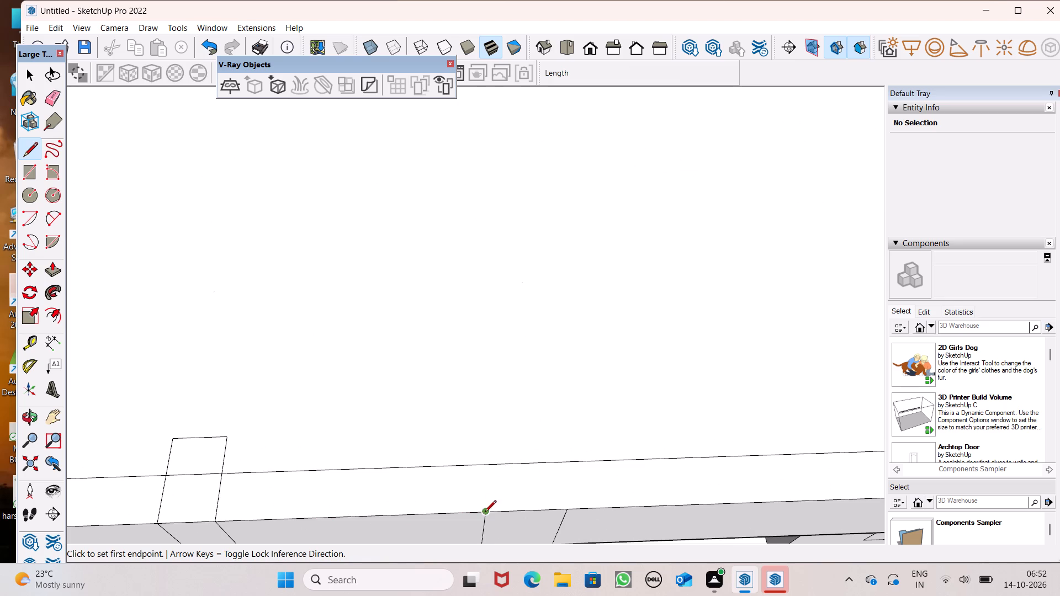
left_click_drag(484, 513, 482, 500)
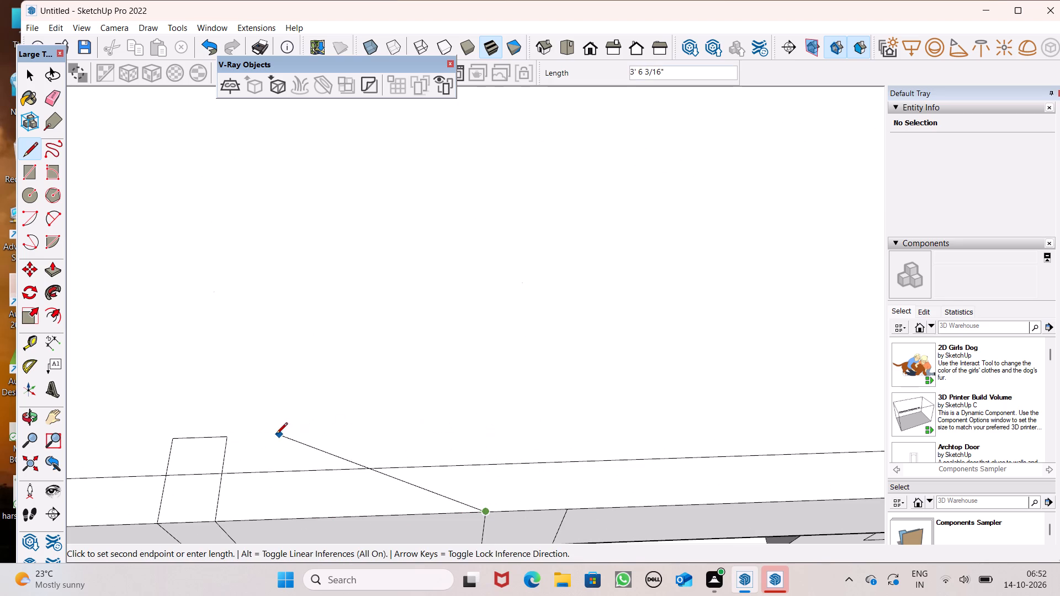
left_click(478, 427)
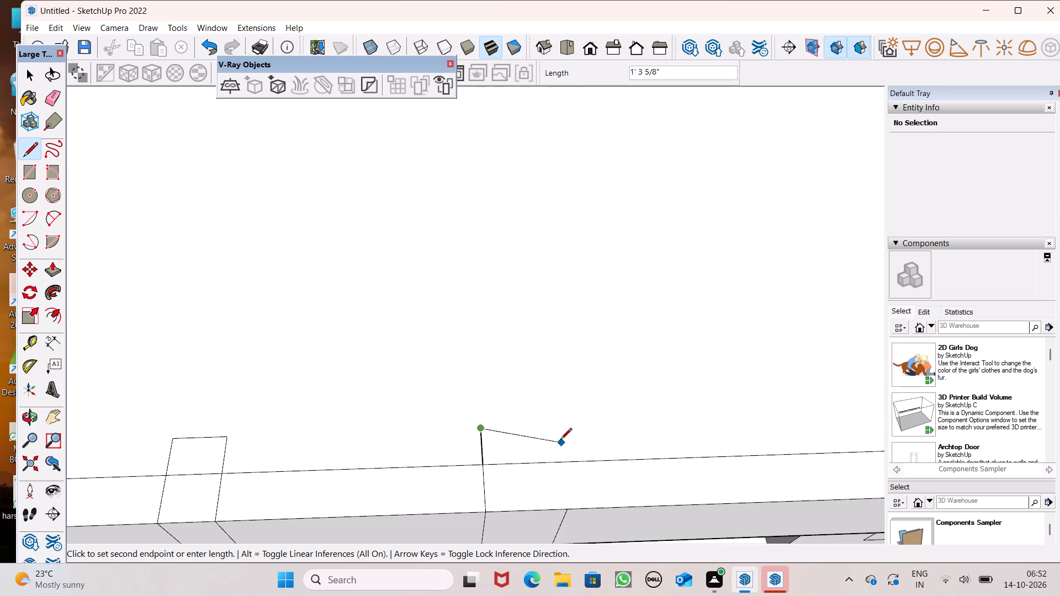
left_click(558, 426)
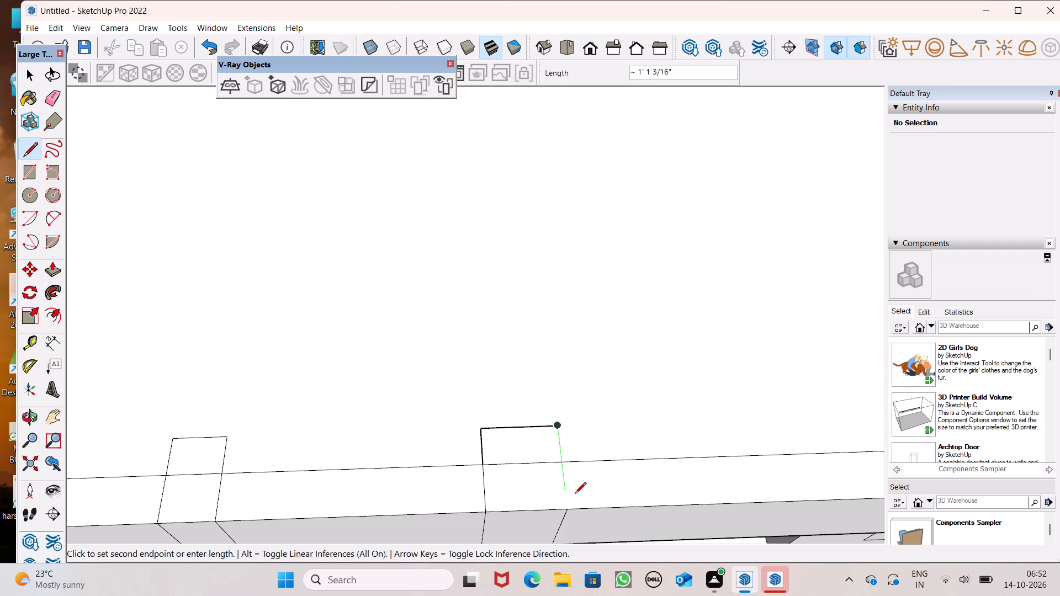
left_click(566, 510)
key("space")
Examine the two pillar outlines on the roof slab, up close and against the whole front of the building.
scroll(595, 409, "down", 6)
scroll(596, 413, "up", 3)
scroll(596, 413, "down", 1)
scroll(596, 413, "up", 3)
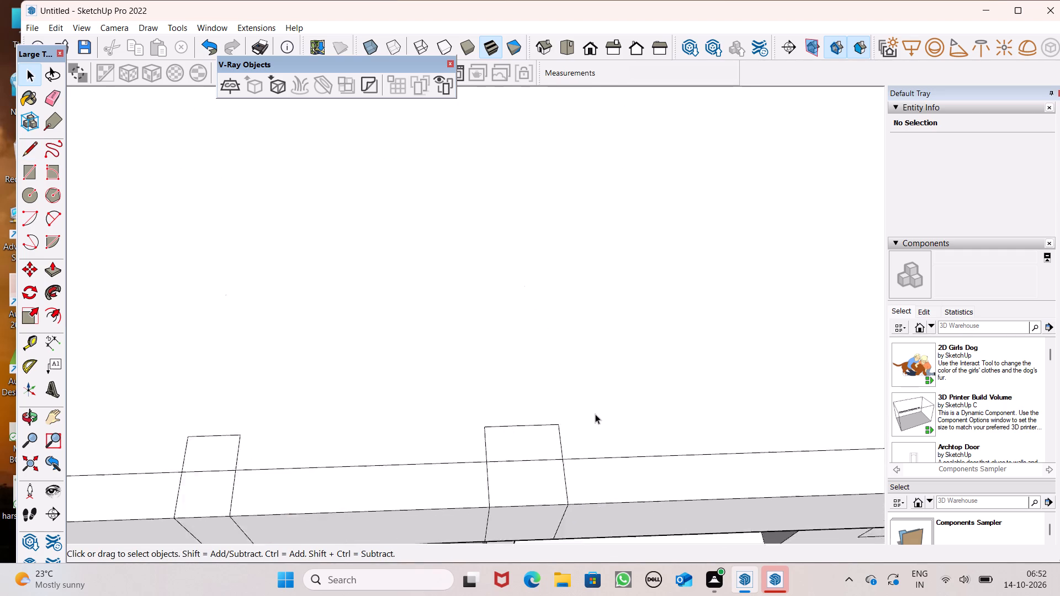
scroll(595, 414, "up", 10)
scroll(596, 436, "down", 1)
scroll(596, 437, "up", 1)
scroll(596, 440, "down", 1)
scroll(596, 440, "left", 1)
scroll(596, 441, "down", 8)
scroll(610, 391, "down", 12)
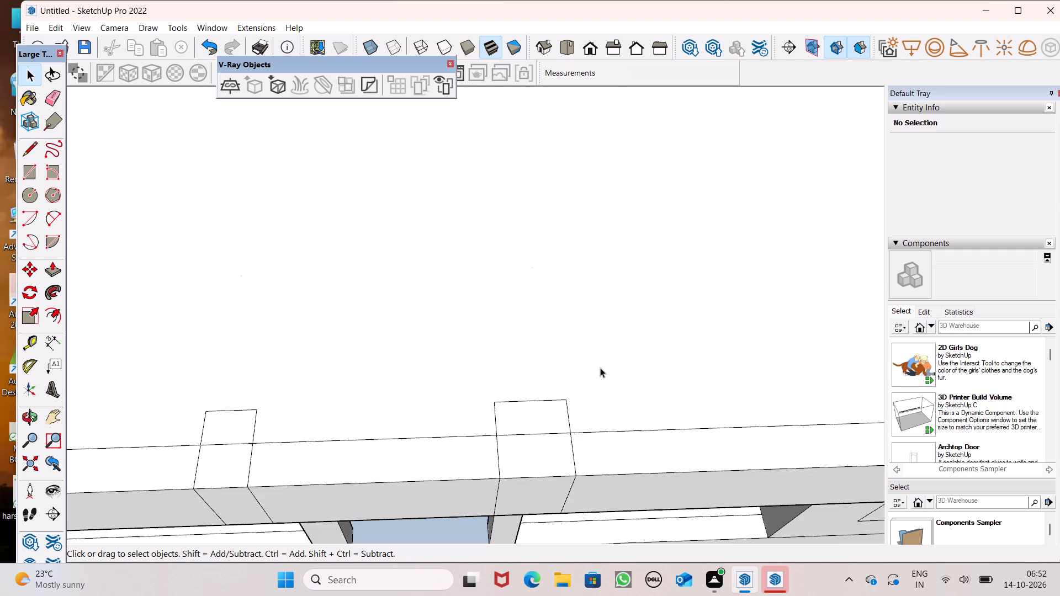
scroll(524, 356, "down", 9)
scroll(522, 410, "down", 8)
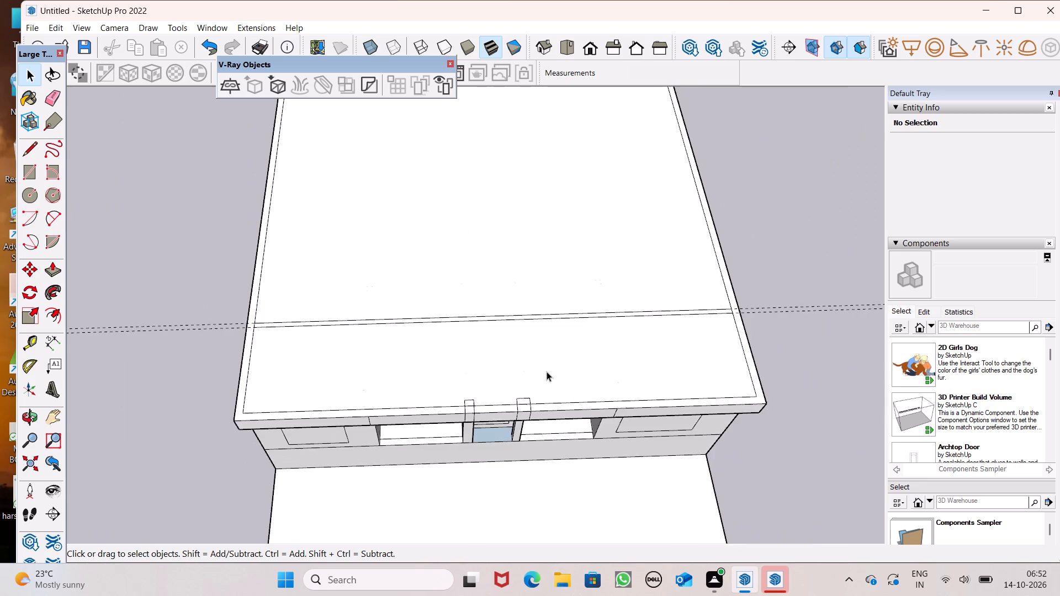
Erase the right central pillar's two lines on the slab's front face and its two lines on the underside.
scroll(547, 371, "up", 6)
middle_click_drag(365, 369, 366, 370)
scroll(365, 369, "up", 1)
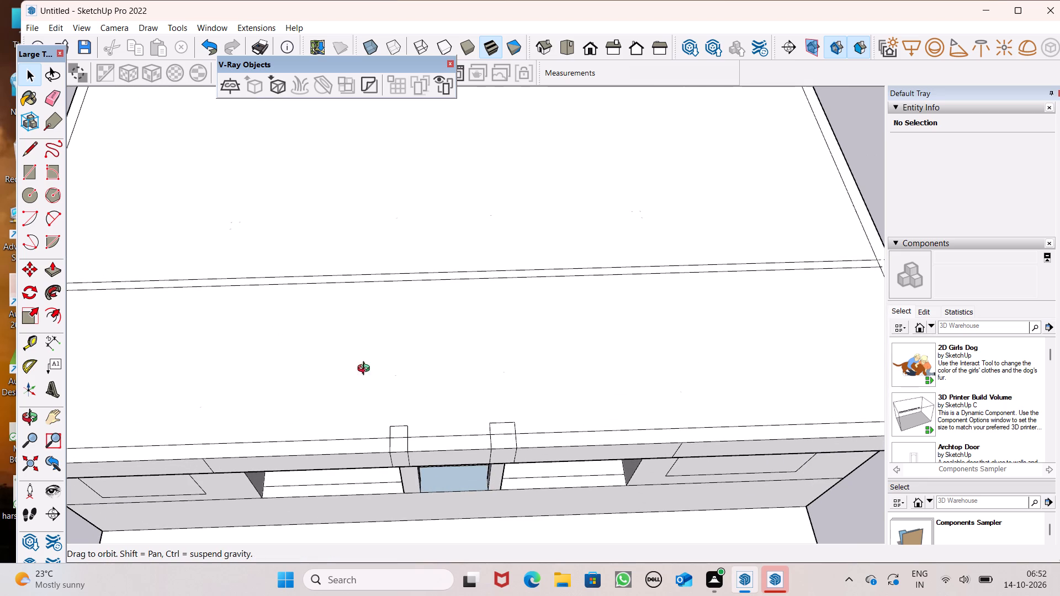
middle_click_drag(366, 370, 386, 42)
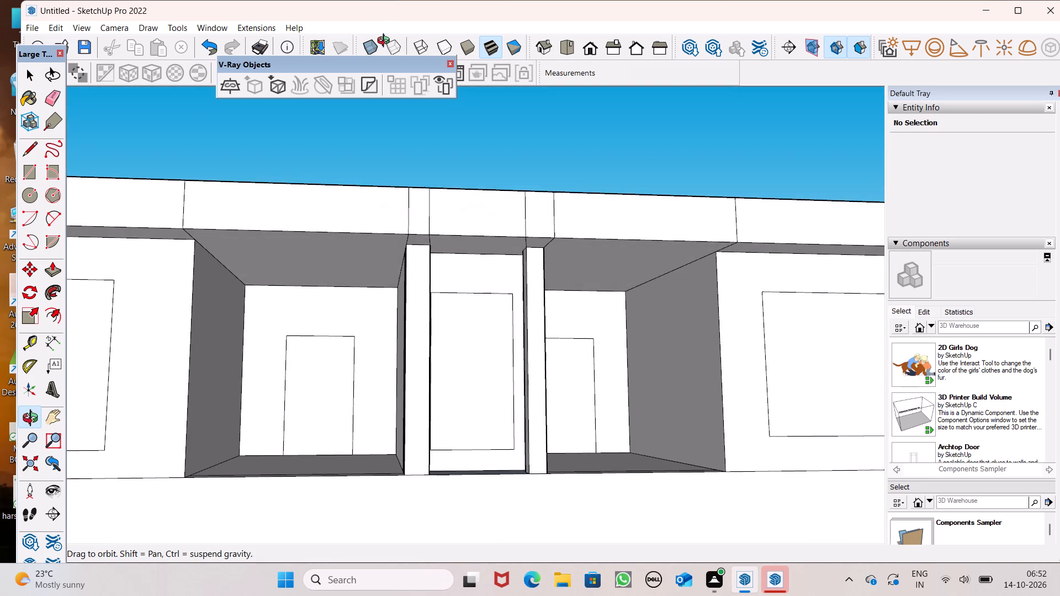
middle_click_drag(386, 42, 377, 30)
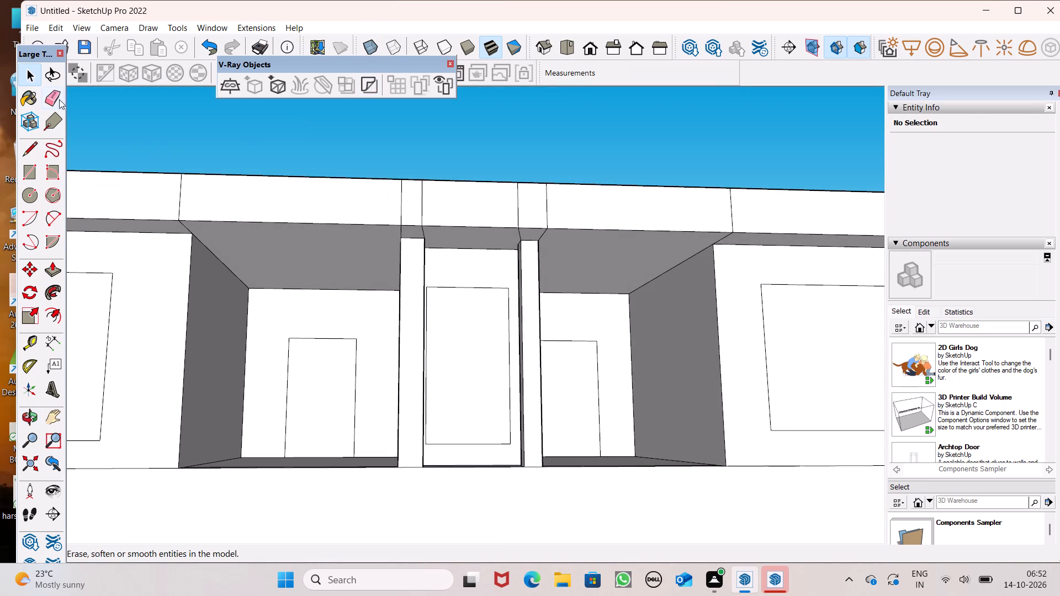
left_click(47, 97)
scroll(399, 223, "up", 7)
left_click(544, 233)
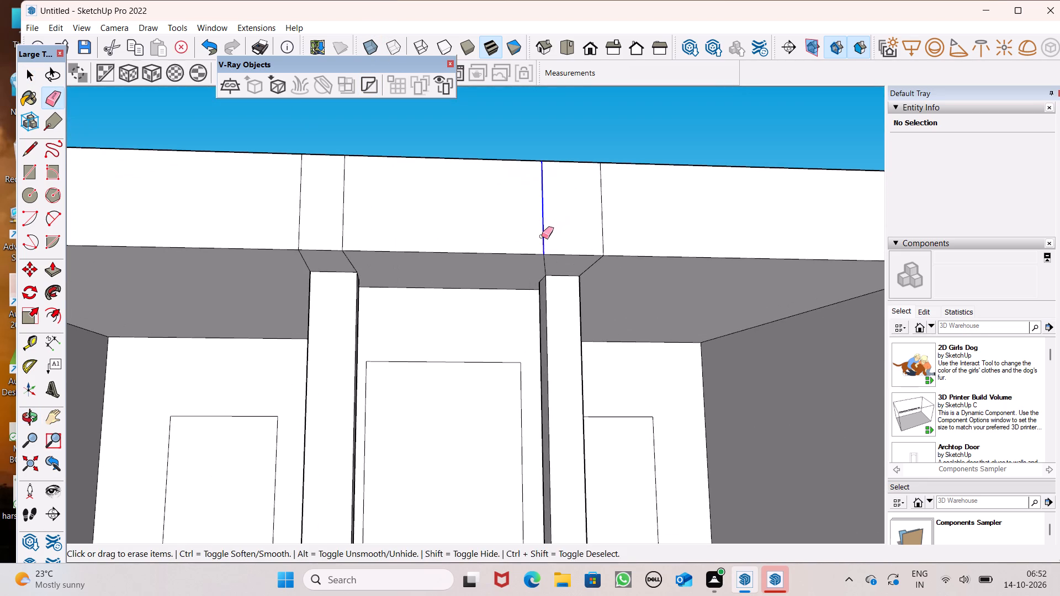
left_click(602, 230)
middle_click_drag(593, 244, 559, 127)
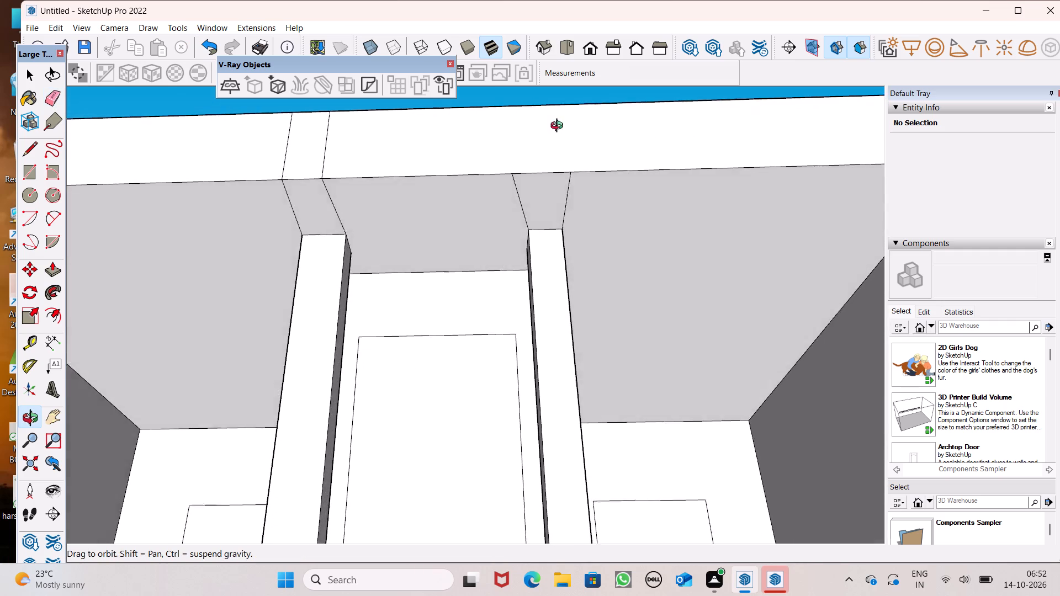
middle_click_drag(559, 127, 593, 84)
scroll(593, 84, "up", 1)
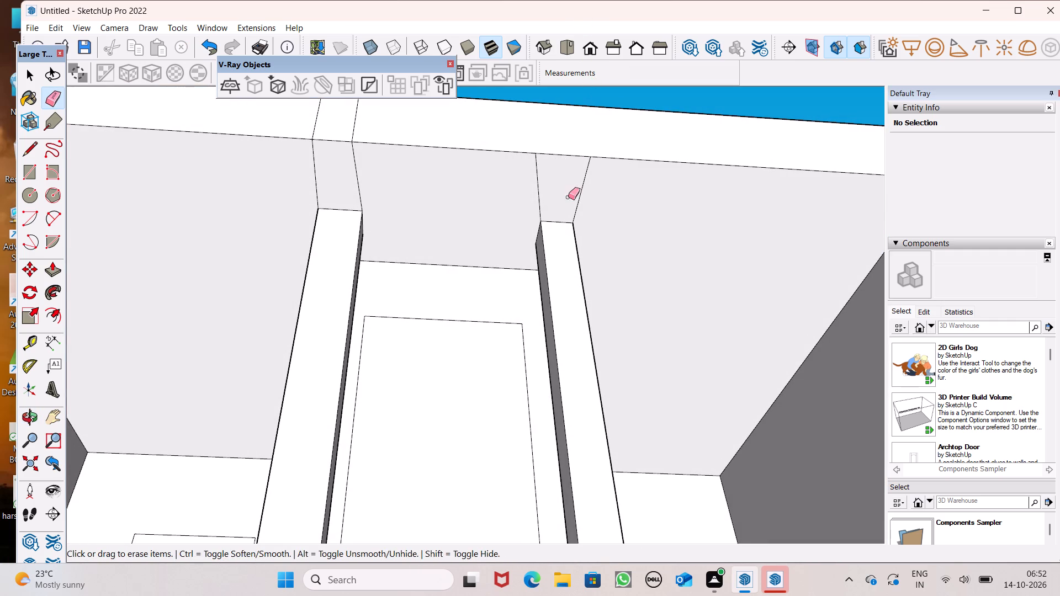
left_click_drag(579, 198, 552, 196)
left_click_drag(544, 196, 533, 197)
Replace the left central pillar's inner underside line with one running straight from the pillar's corner to the slab's front edge.
left_click_drag(26, 155, 55, 155)
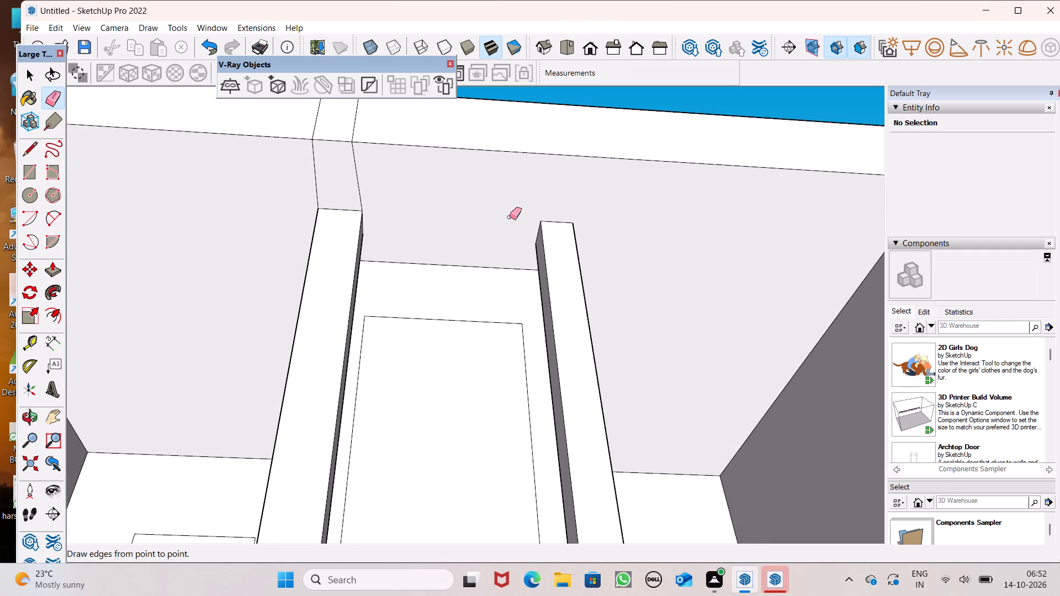
left_click(359, 182)
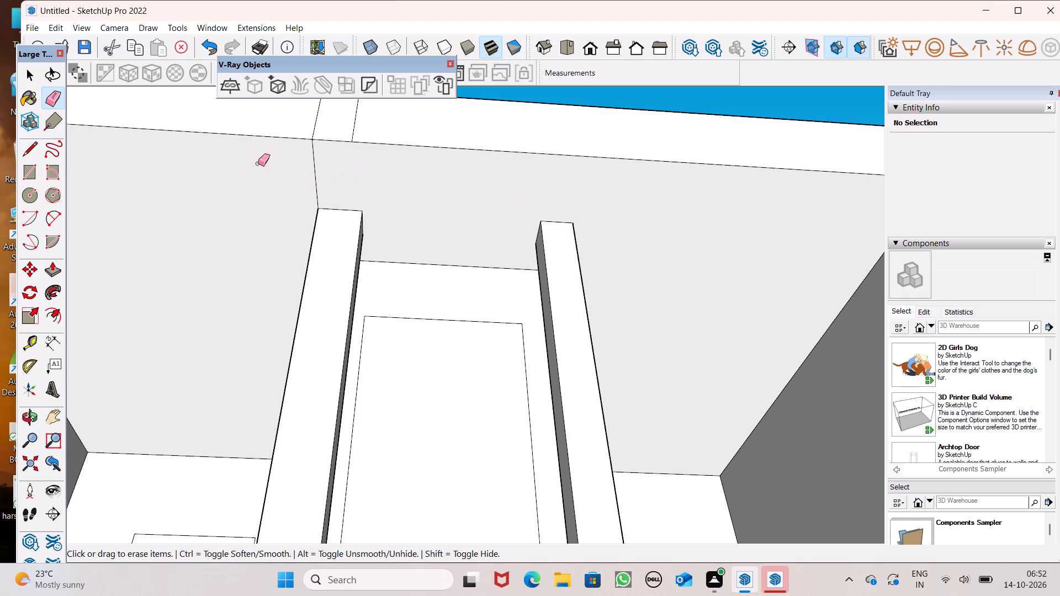
left_click(29, 156)
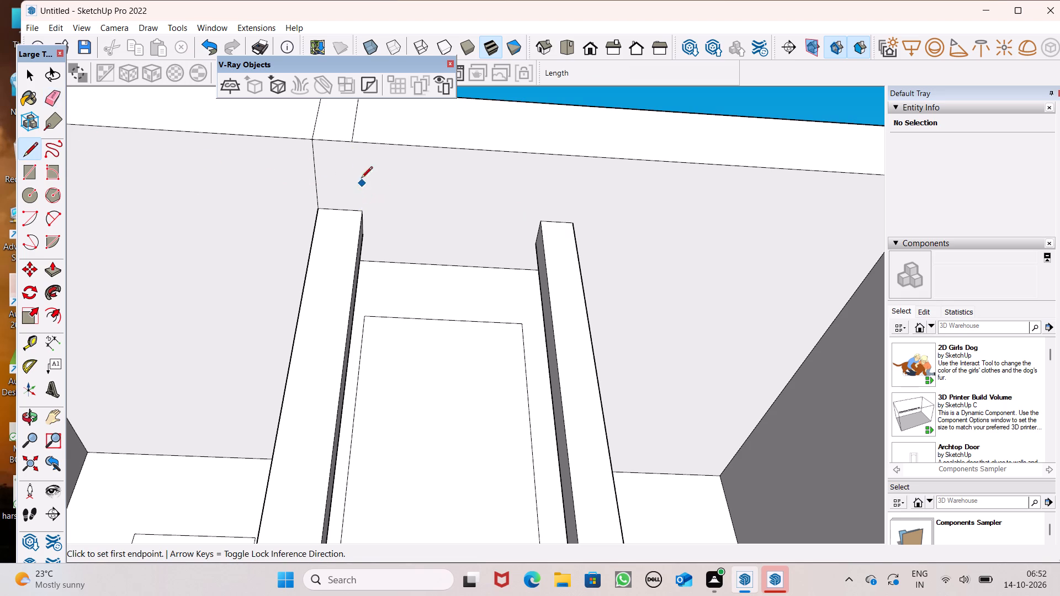
left_click_drag(364, 213, 363, 208)
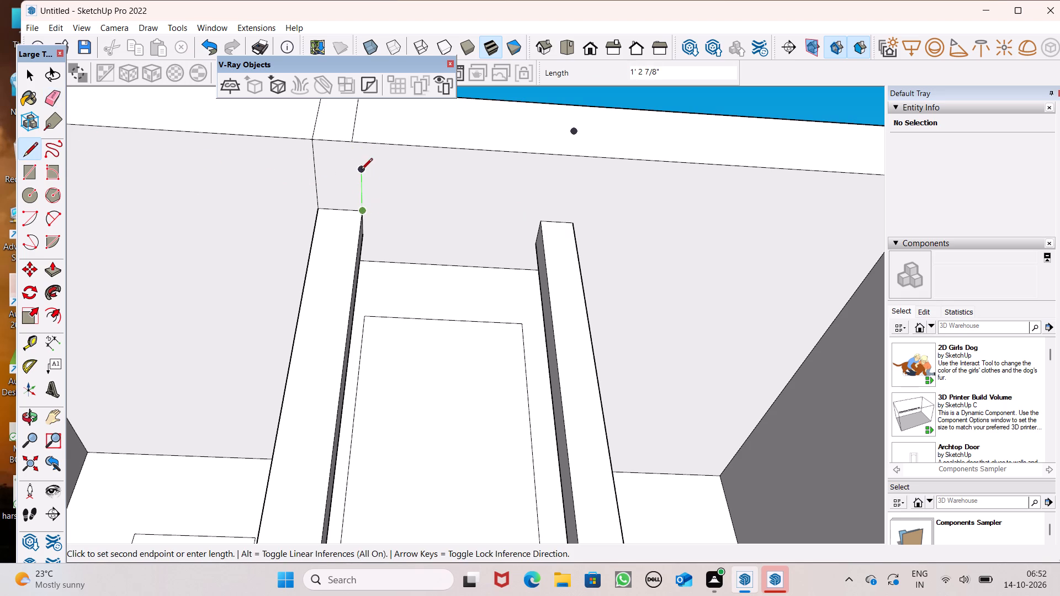
left_click(365, 148)
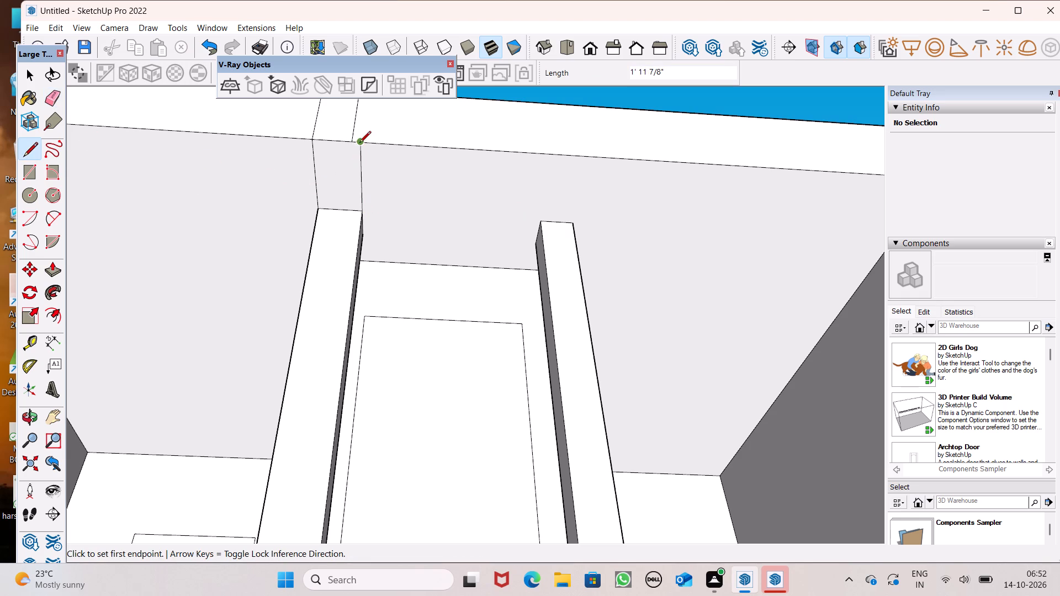
Draw a 2' vertical line up the slab's front face from the end of the left central pillar's inner underside line.
scroll(361, 175, "down", 7)
scroll(361, 182, "up", 1)
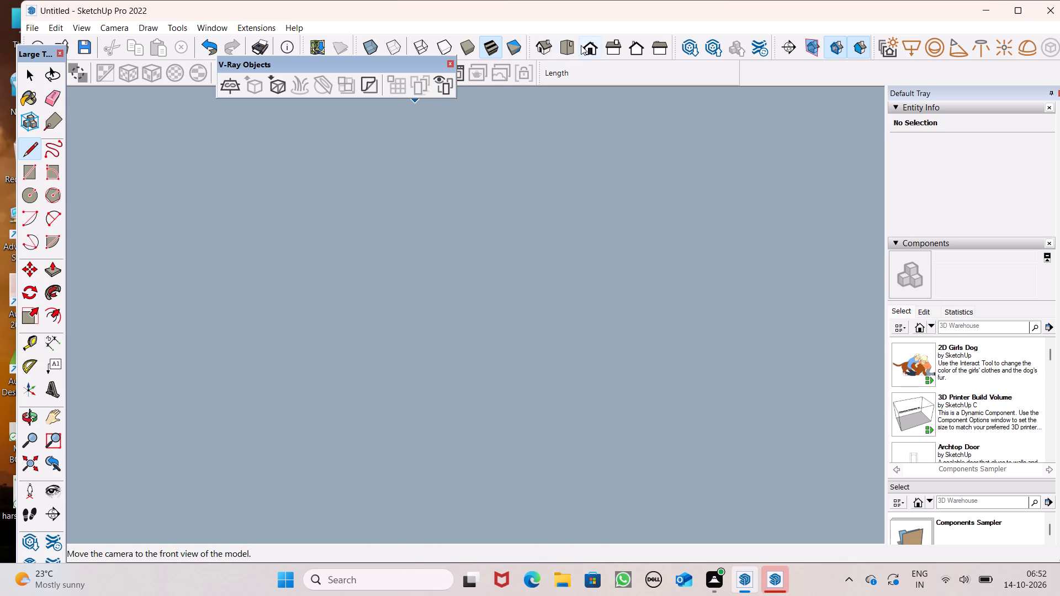
left_click(587, 45)
scroll(195, 405, "down", 5)
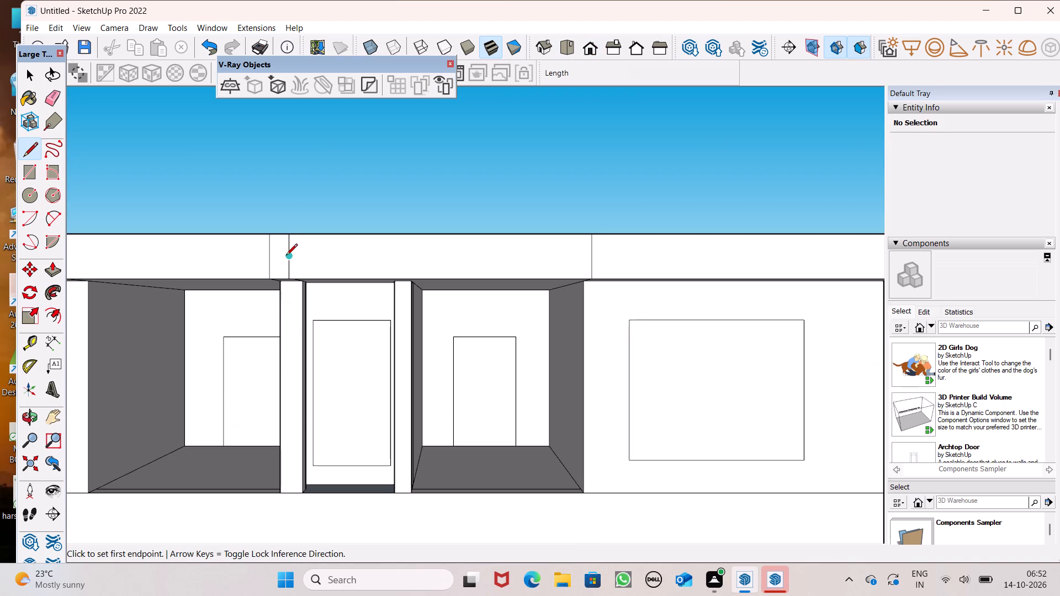
scroll(286, 256, "up", 9)
middle_click_drag(284, 262, 253, 146)
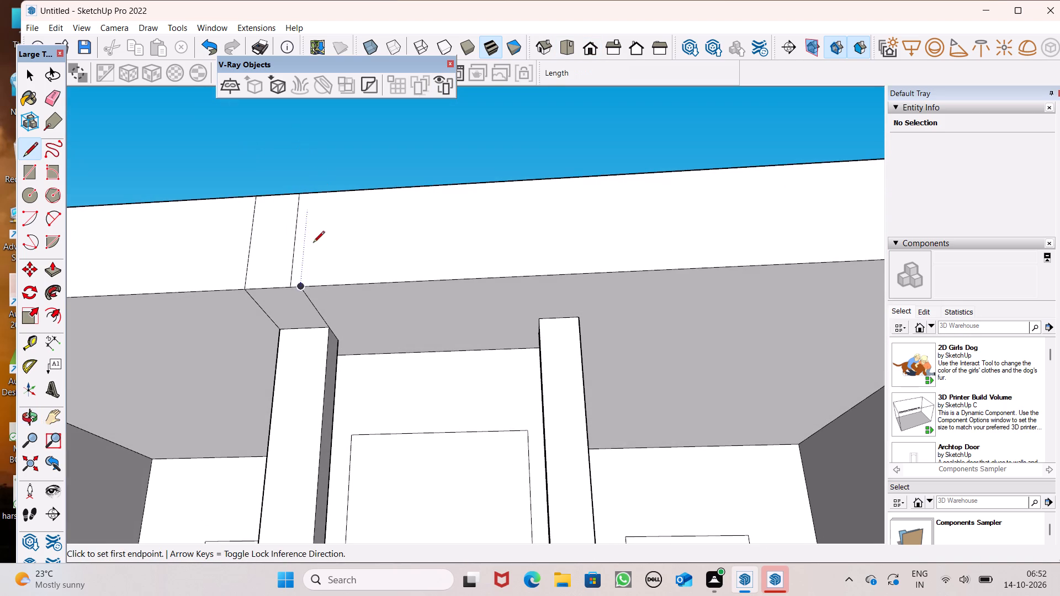
left_click_drag(298, 285, 303, 267)
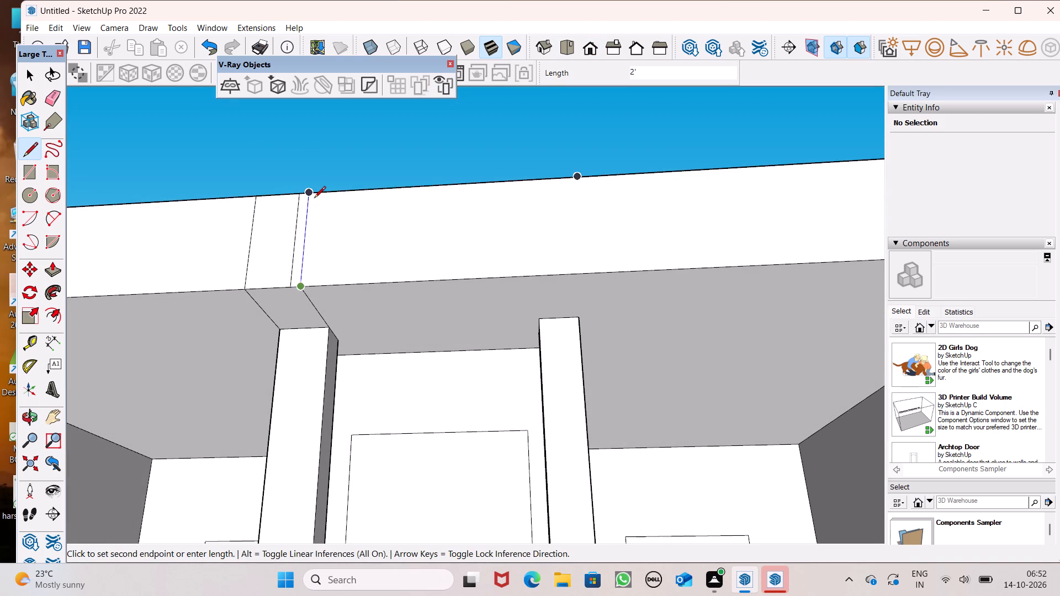
left_click(315, 198)
Carry both sides of the right central pillar across the slab's underside and up its front face to the top edge.
double_click(544, 319)
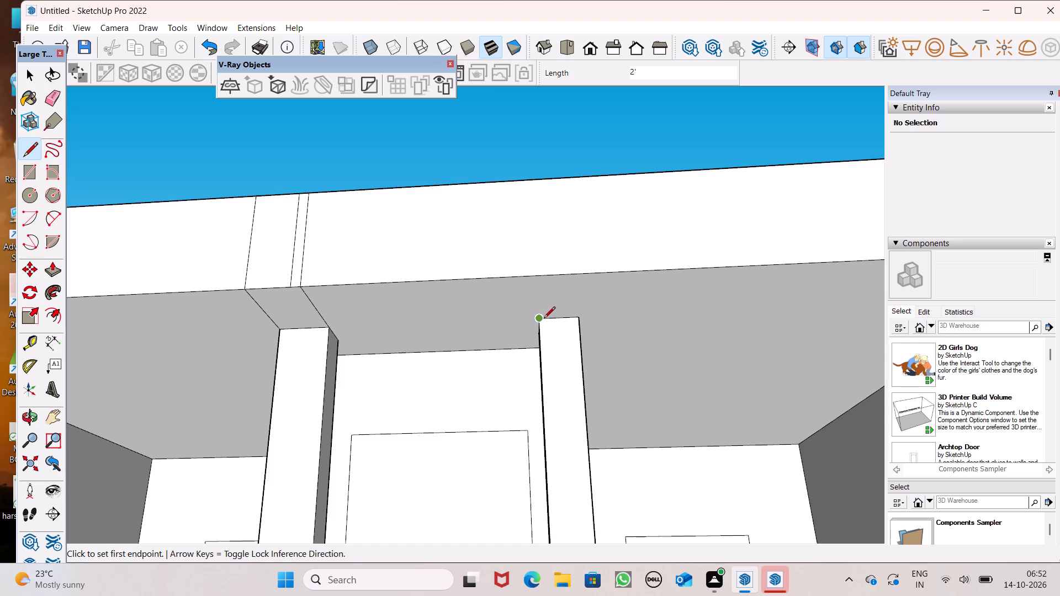
double_click(538, 280)
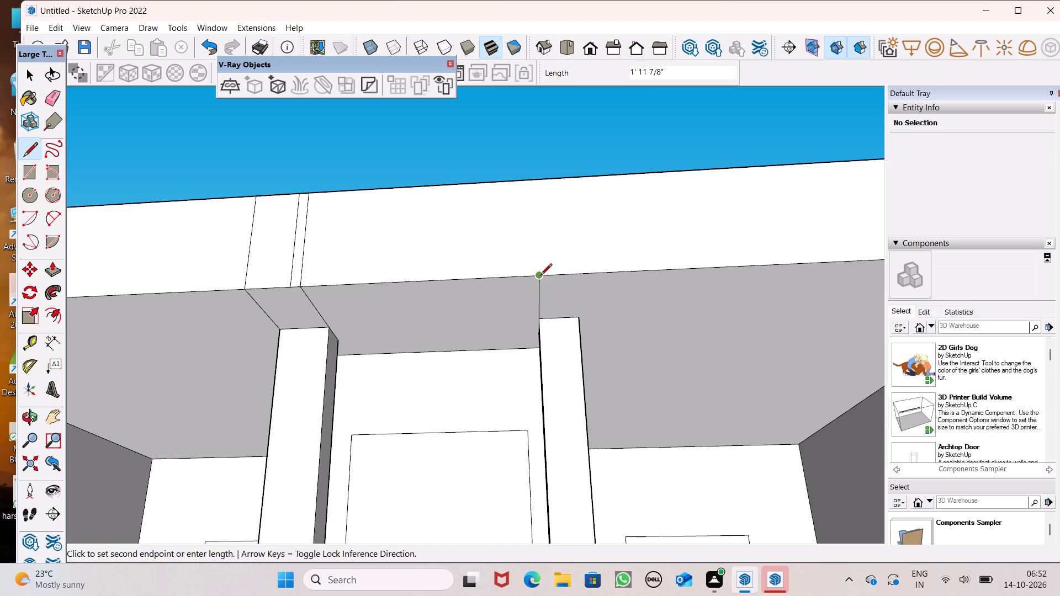
double_click(540, 276)
left_click(531, 182)
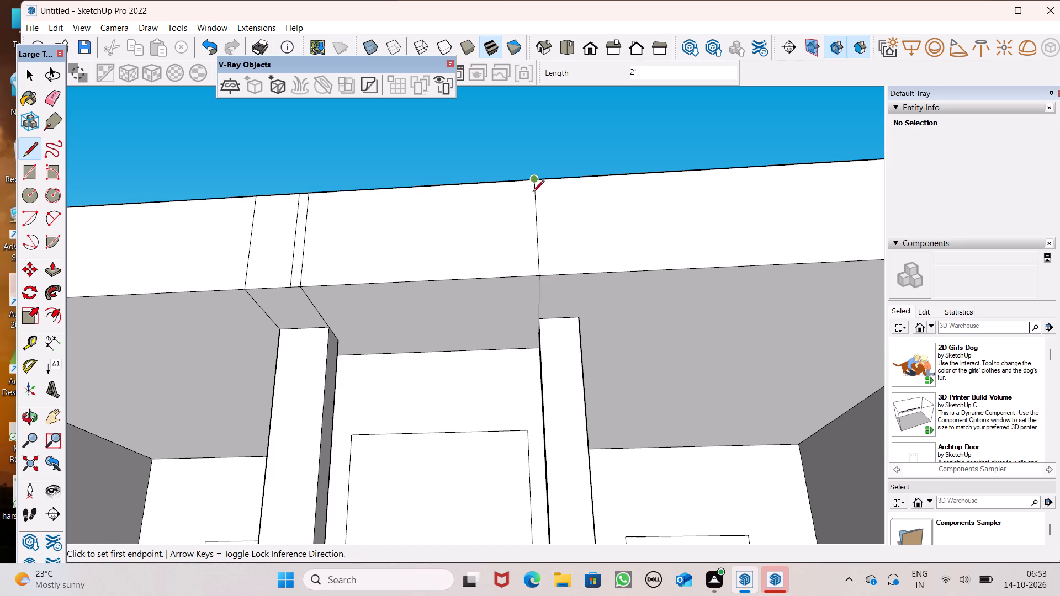
left_click(580, 317)
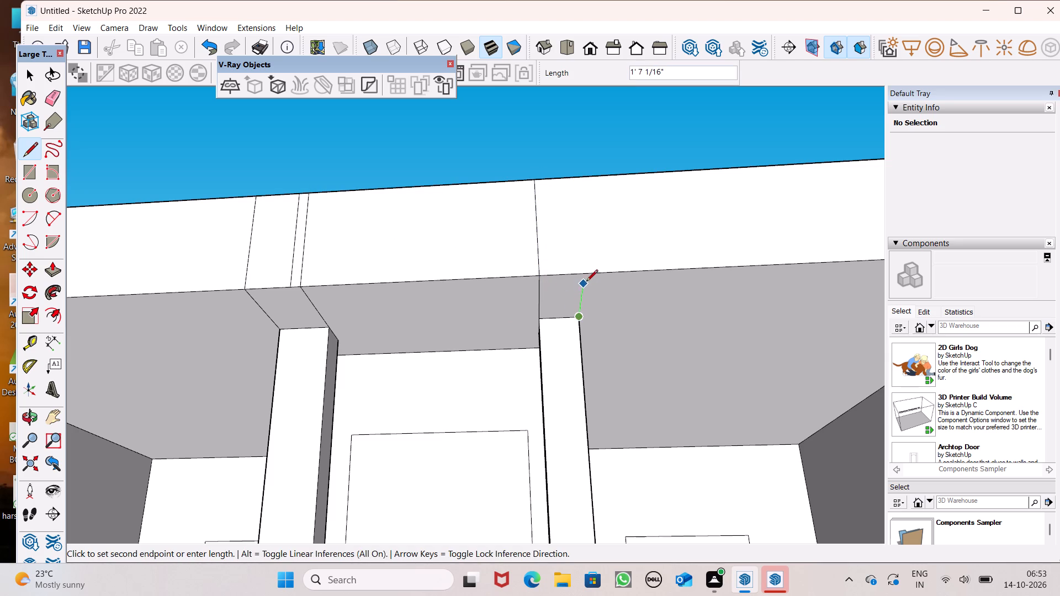
double_click(586, 278)
left_click(586, 276)
left_click(581, 181)
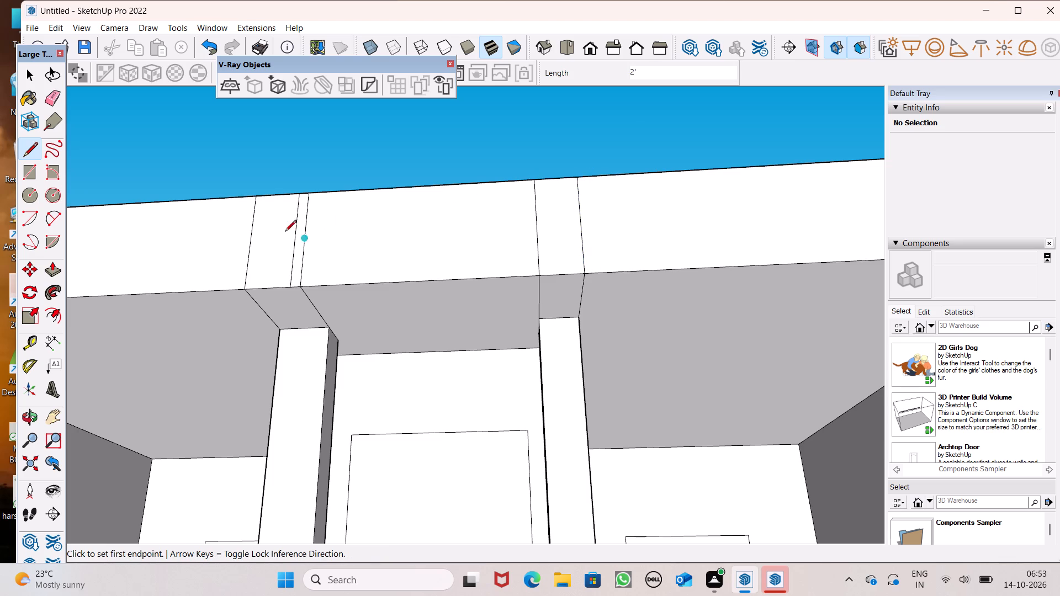
Erase the left central pillar's old inner line on the slab's front face, keeping the newly drawn one.
scroll(242, 237, "down", 7)
middle_click_drag(267, 252, 342, 389)
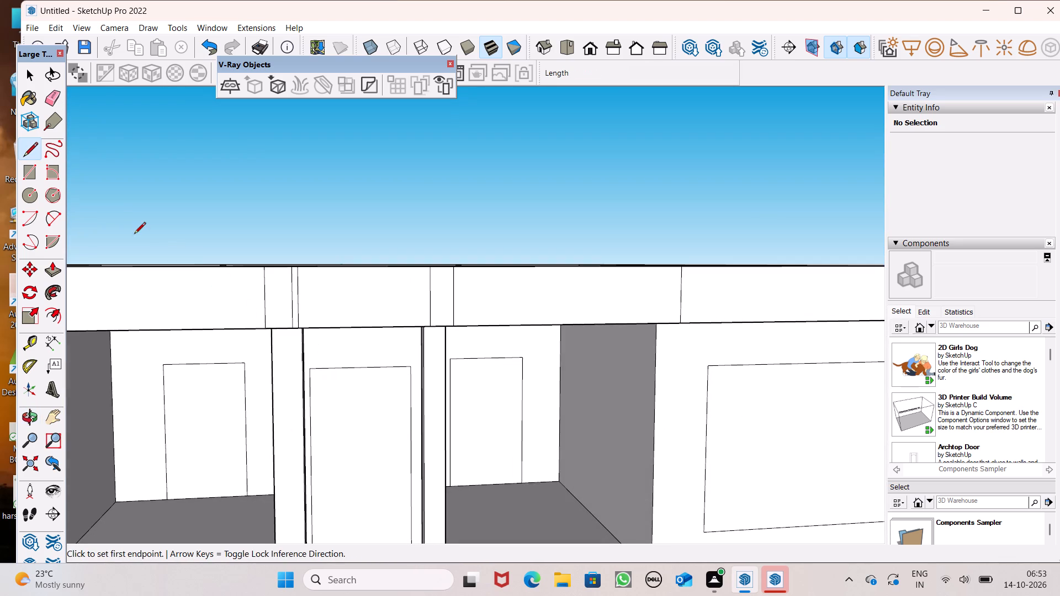
left_click(50, 110)
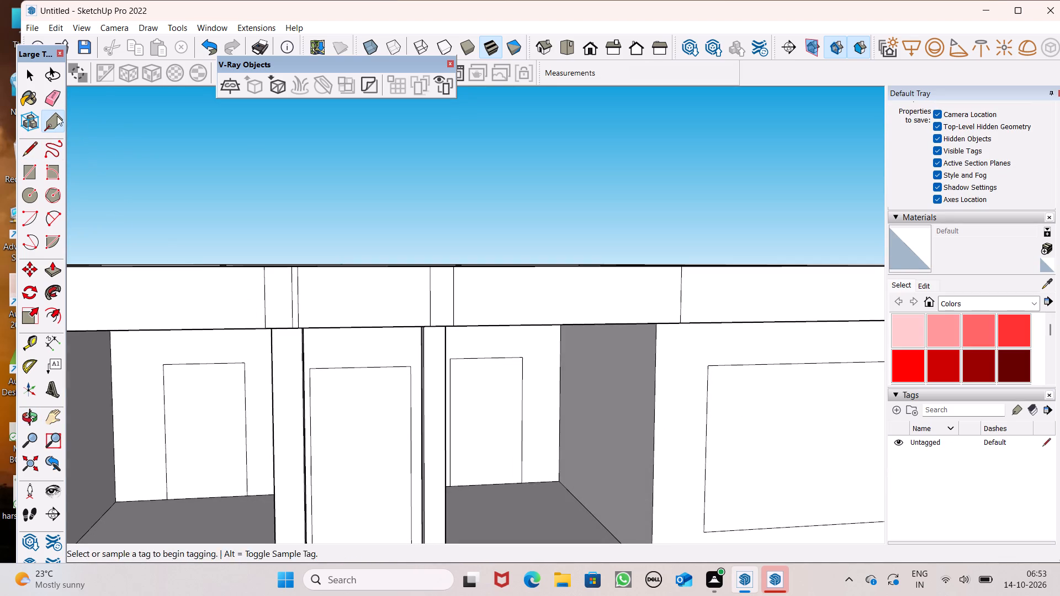
left_click(51, 93)
scroll(231, 243, "up", 6)
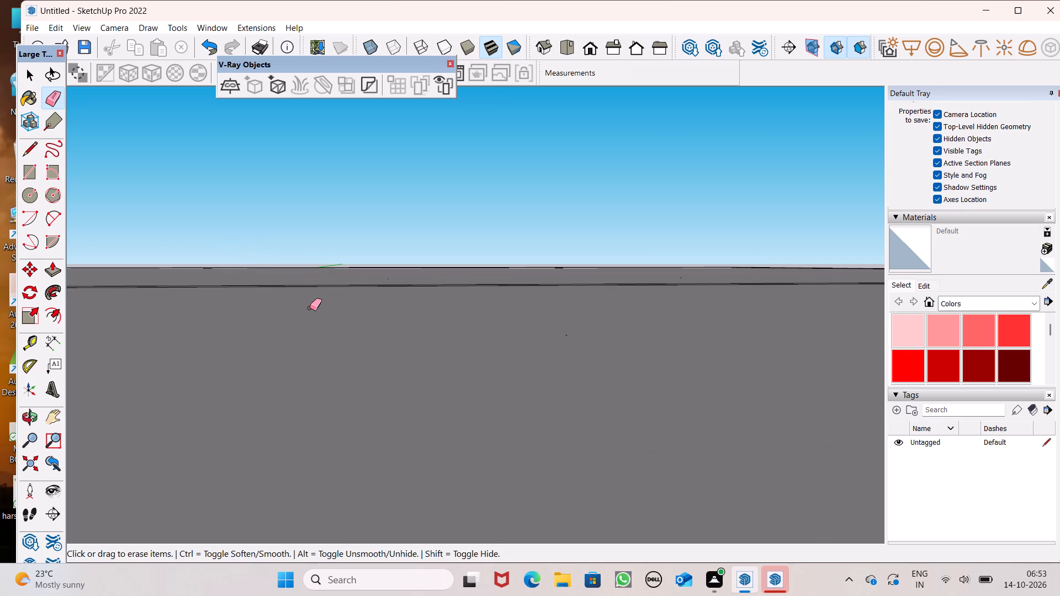
scroll(310, 308, "down", 12)
left_click_drag(498, 437, 498, 437)
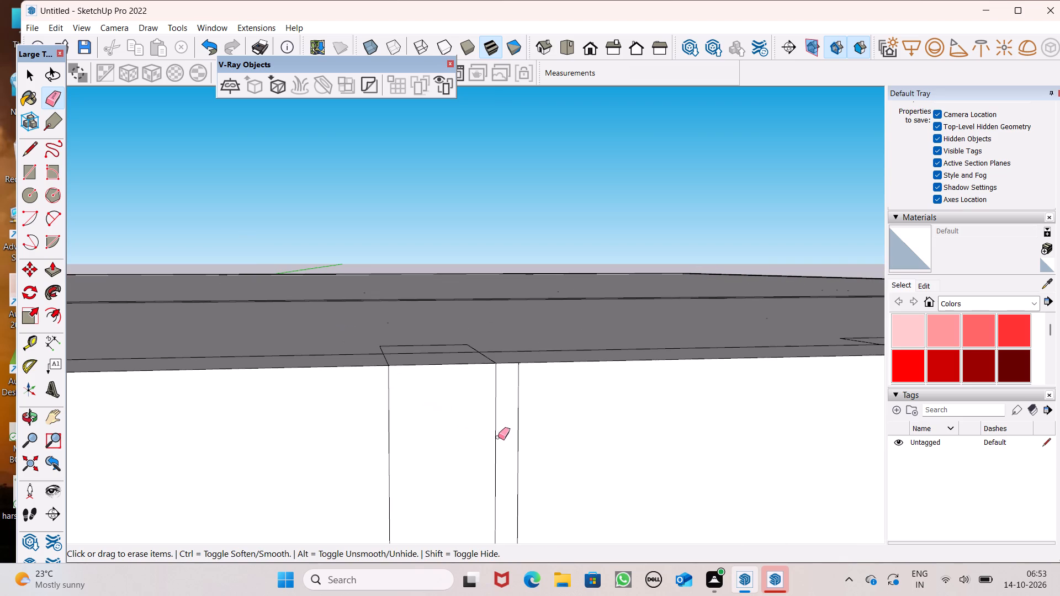
left_click_drag(498, 437, 491, 443)
left_click_drag(489, 443, 483, 441)
scroll(342, 353, "down", 6)
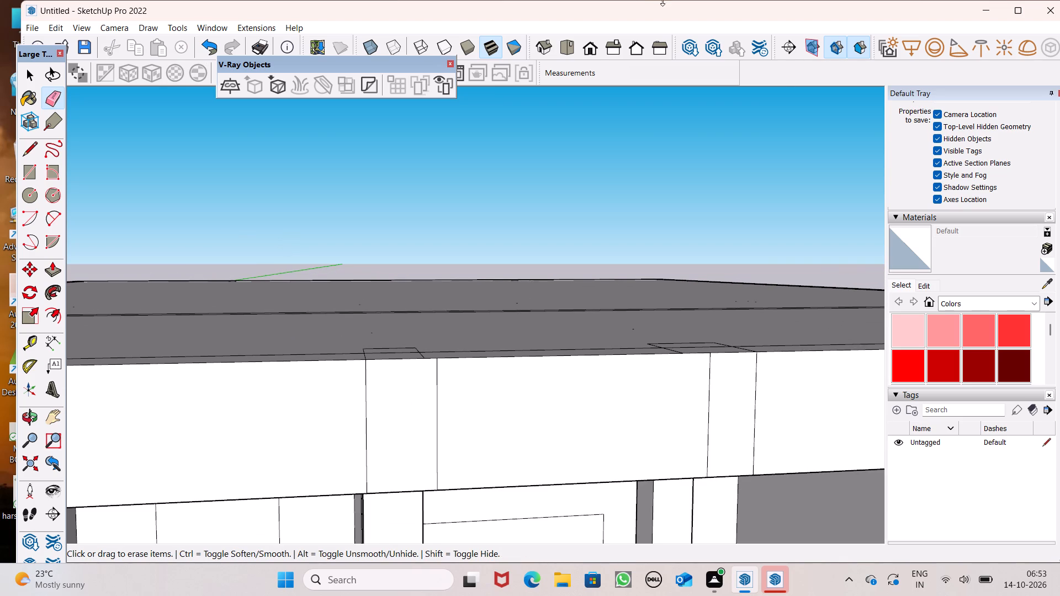
Draw the left pillar's new inner line across the slab's top, from the front face line back to about the outline's back edge.
middle_click_drag(999, 289, 952, 74)
scroll(1057, 328, "down", 6)
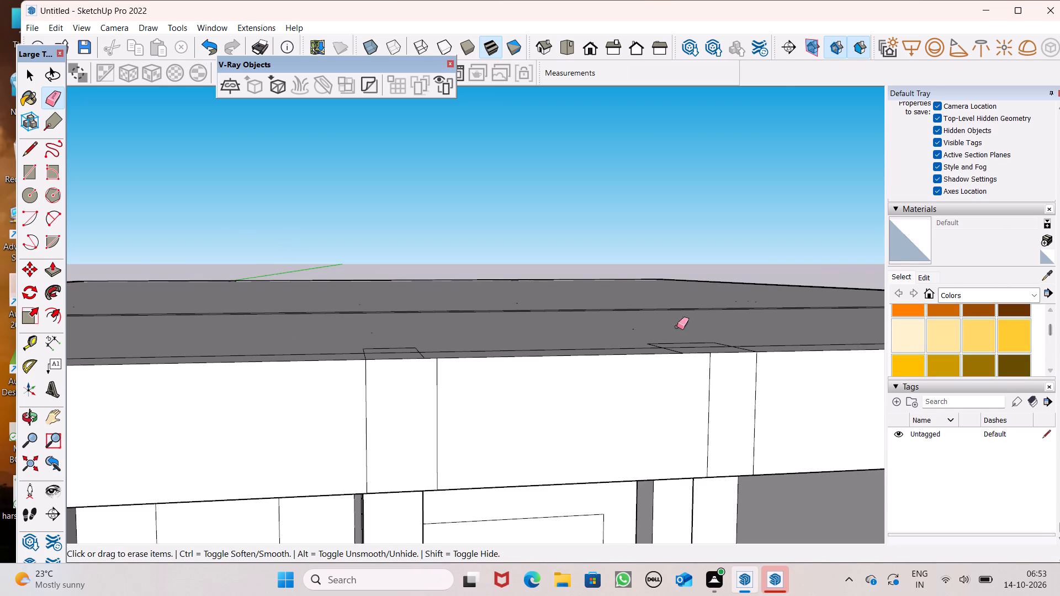
scroll(504, 292, "down", 6)
middle_click_drag(633, 356, 576, 190)
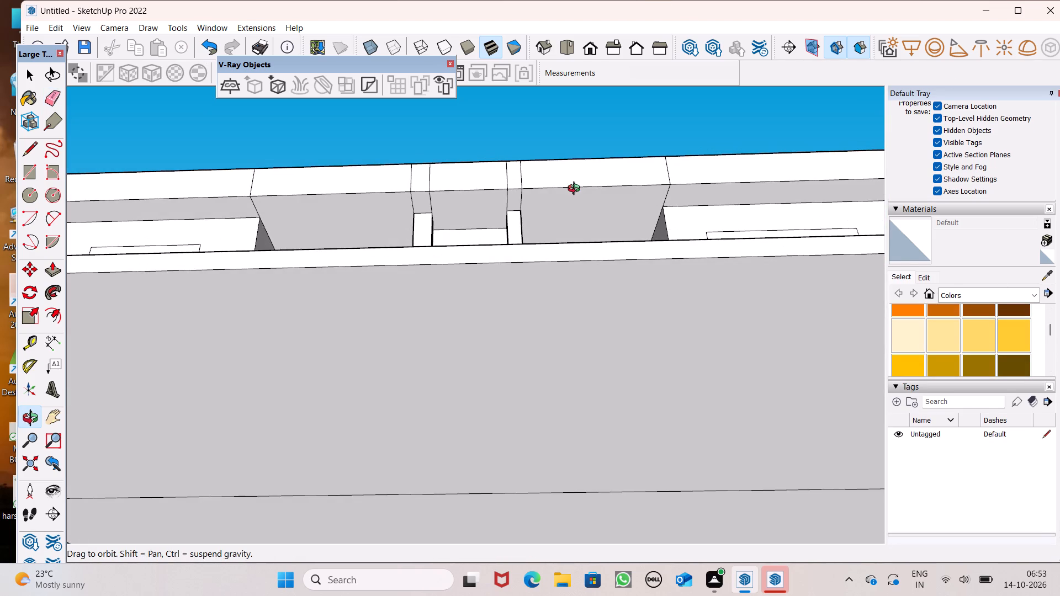
middle_click_drag(576, 190, 617, 449)
scroll(498, 404, "up", 6)
middle_click_drag(451, 418, 447, 481)
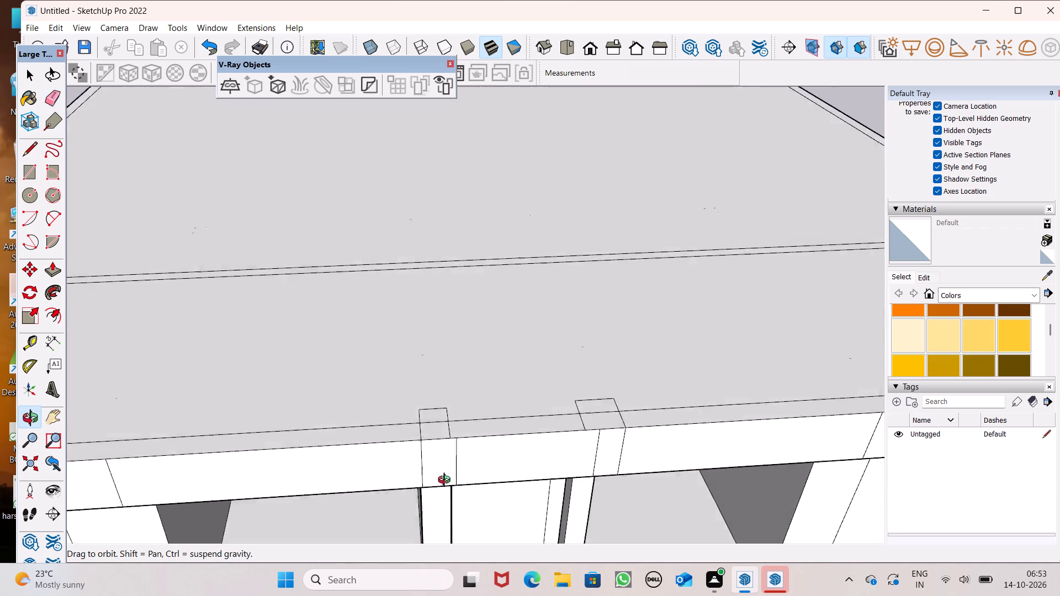
middle_click_drag(447, 481, 444, 485)
scroll(512, 424, "up", 7)
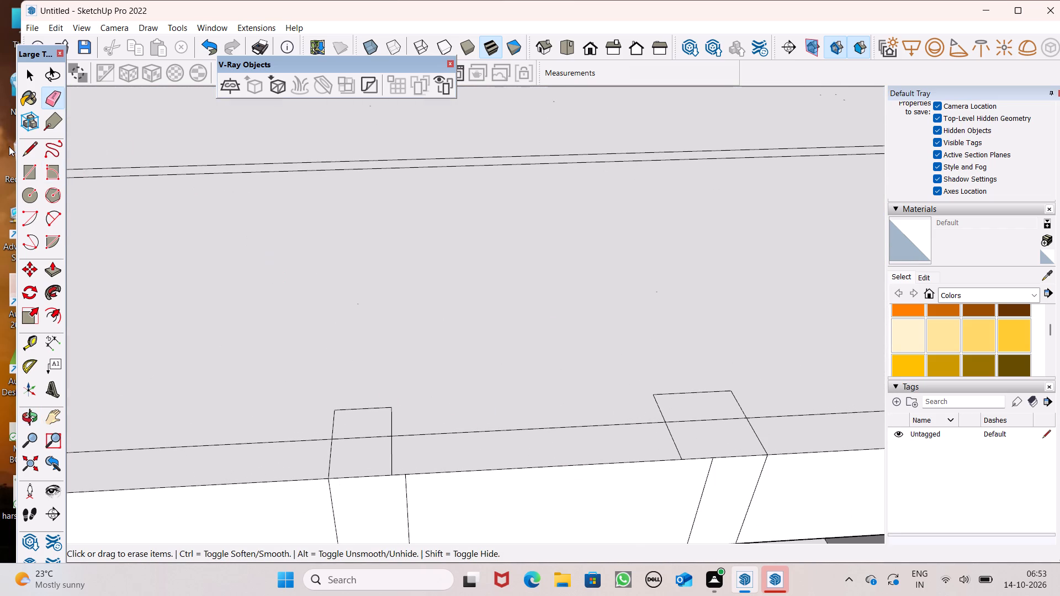
left_click(32, 150)
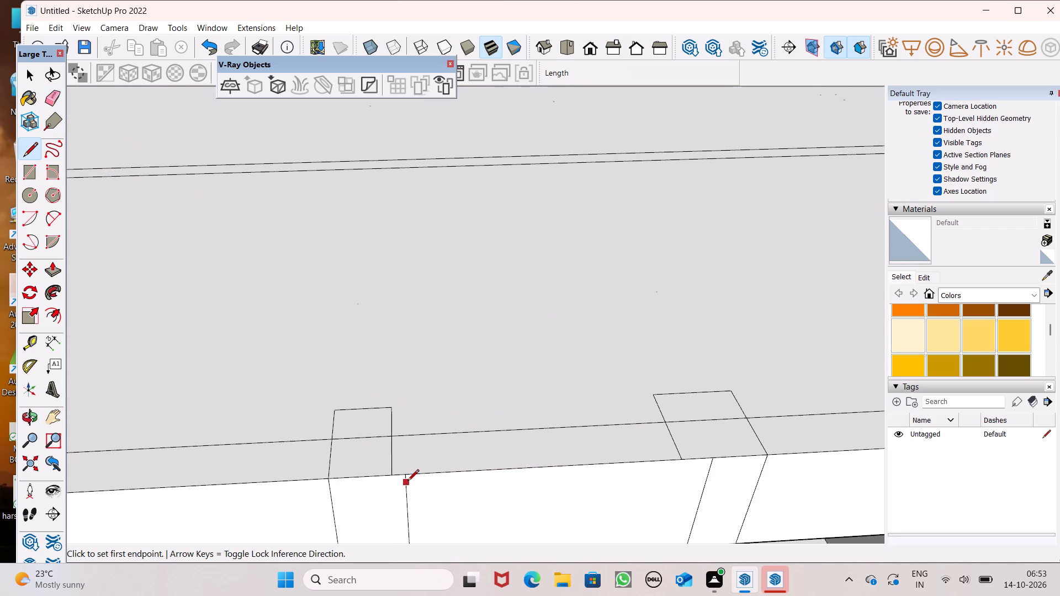
double_click(406, 475)
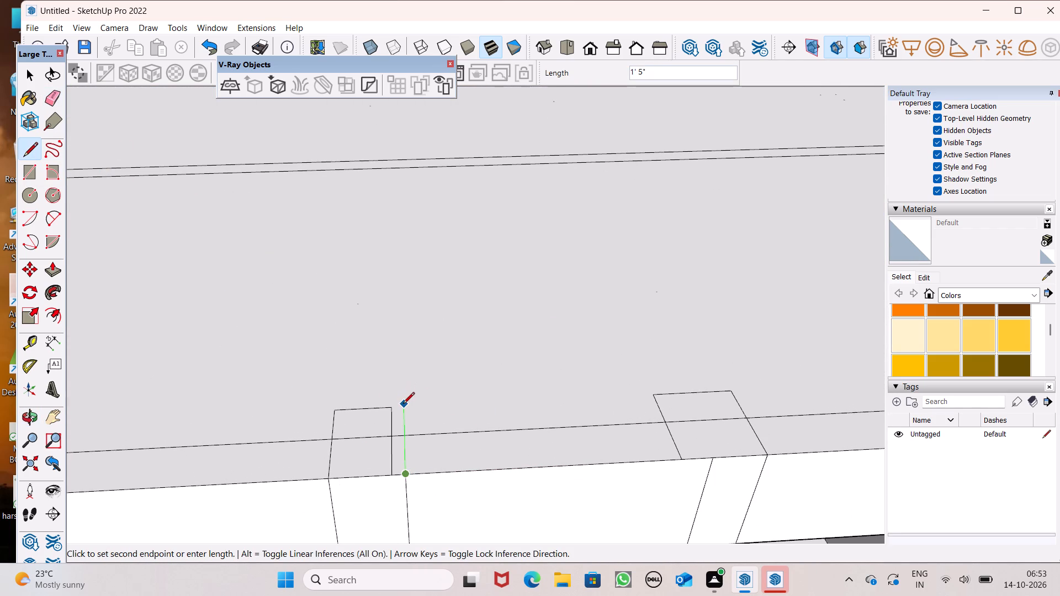
left_click(403, 407)
scroll(394, 393, "up", 5)
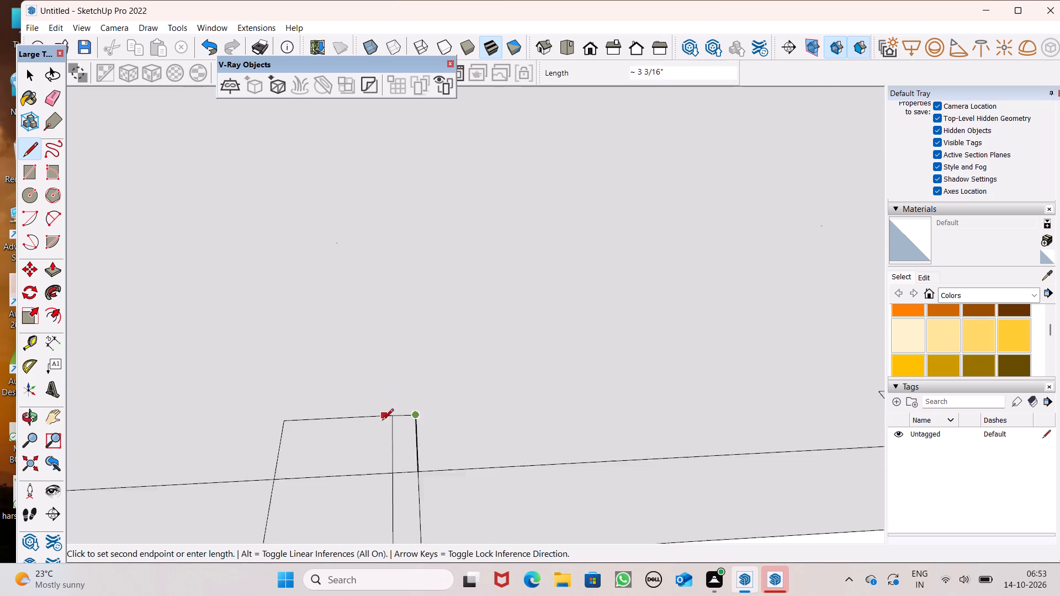
scroll(382, 421, "up", 3)
scroll(415, 397, "down", 4)
scroll(416, 395, "up", 1)
scroll(416, 395, "down", 4)
key("space")
key("space")
key("space")
key("space")
key("space")
key("space")
key("space")
key("space")
key("space")
key("space")
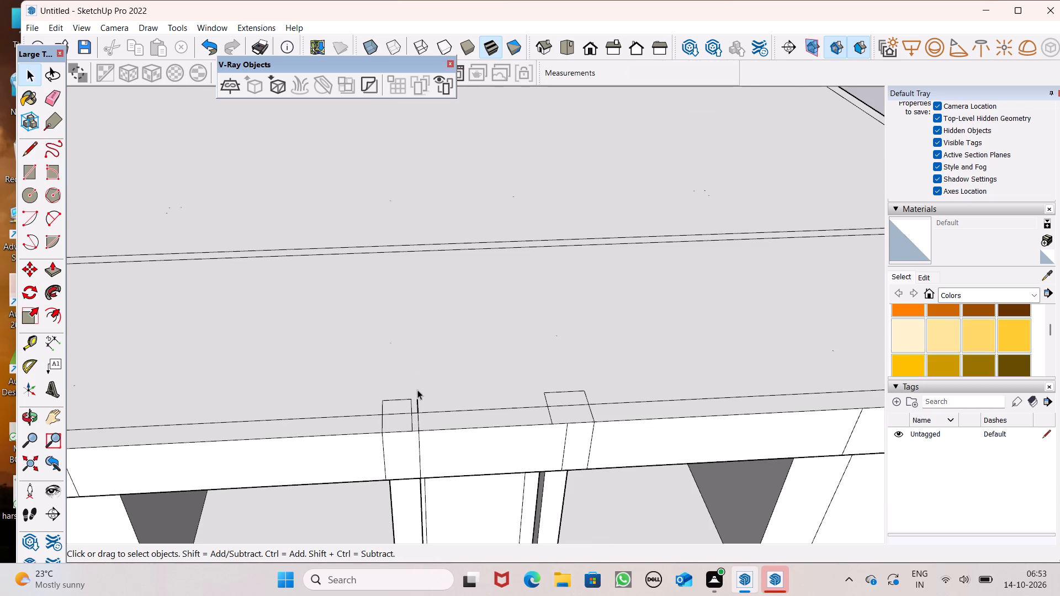
scroll(489, 402, "up", 1)
middle_click_drag(489, 402, 442, 539)
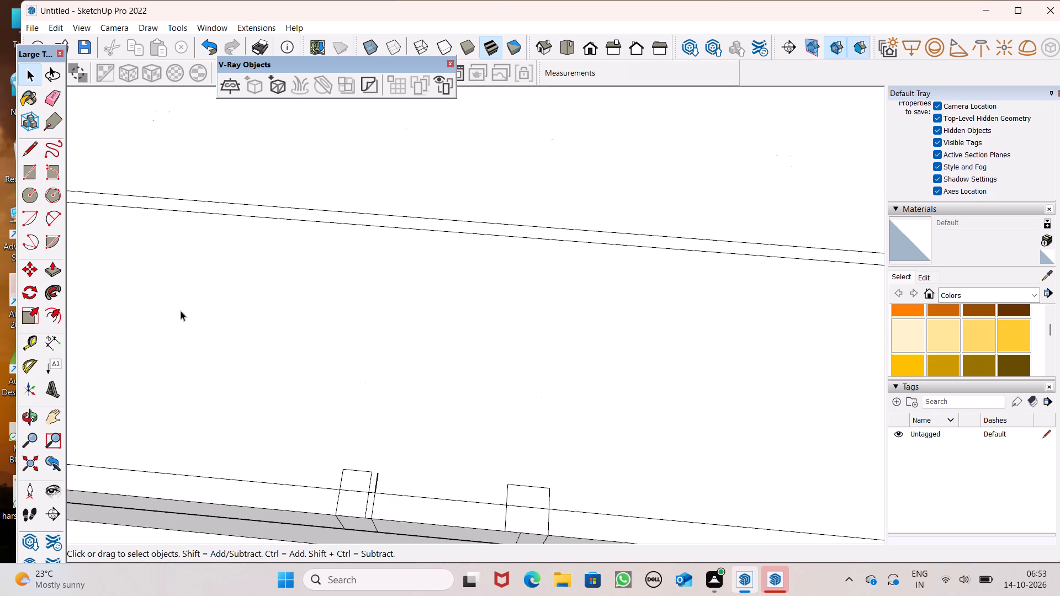
Draw the right pillar's new inner line across the slab's top, from the front face line to the outline's back edge.
left_click(25, 156)
scroll(533, 568, "up", 1)
middle_click_drag(534, 568, 598, 438)
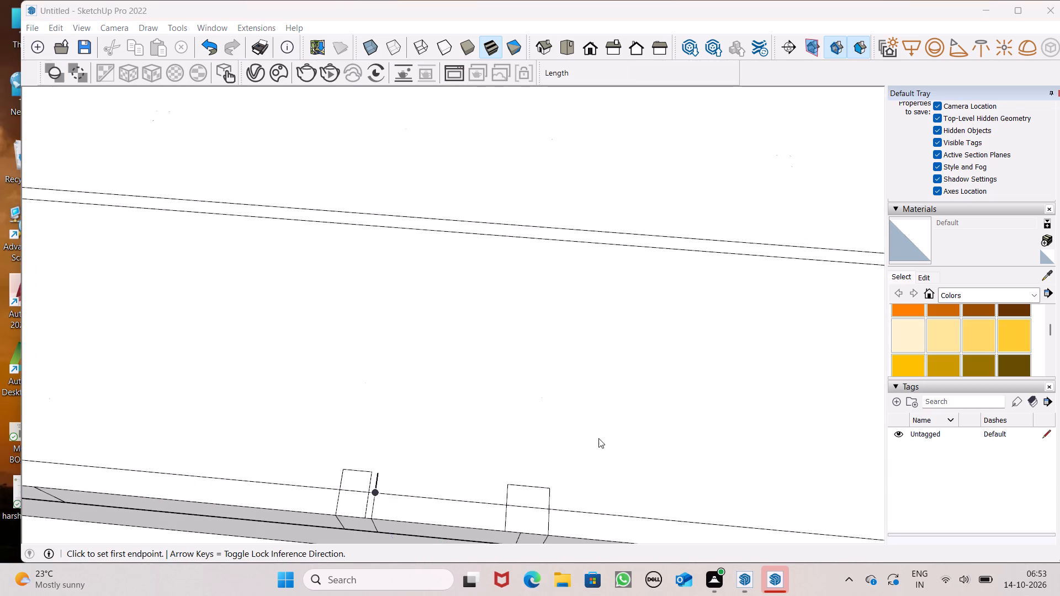
middle_click_drag(598, 438, 600, 436)
scroll(538, 429, "down", 4)
middle_click_drag(576, 509, 591, 400)
scroll(533, 398, "up", 2)
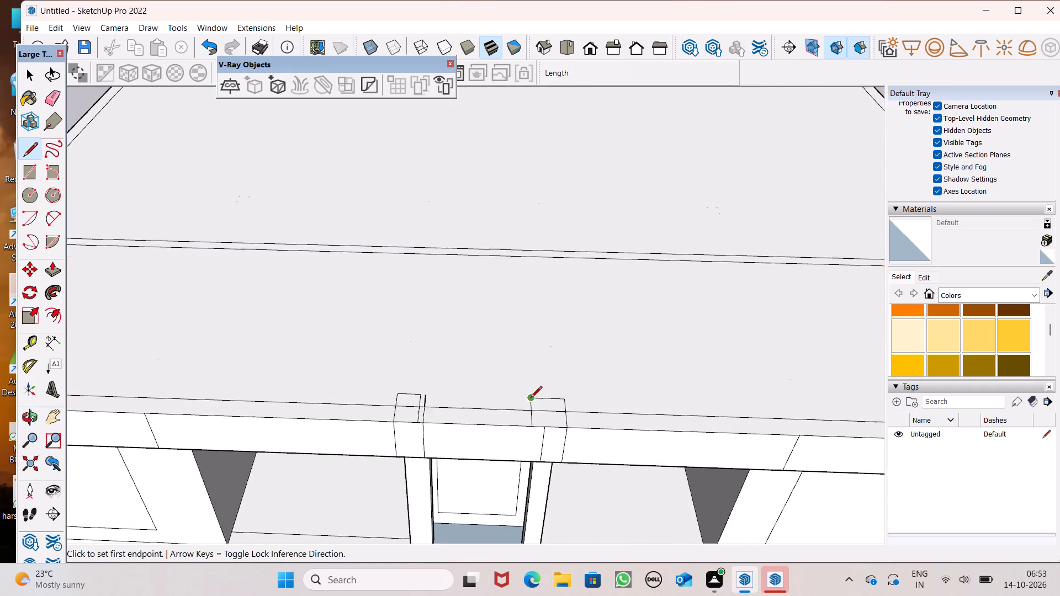
scroll(531, 398, "up", 5)
scroll(579, 421, "up", 8)
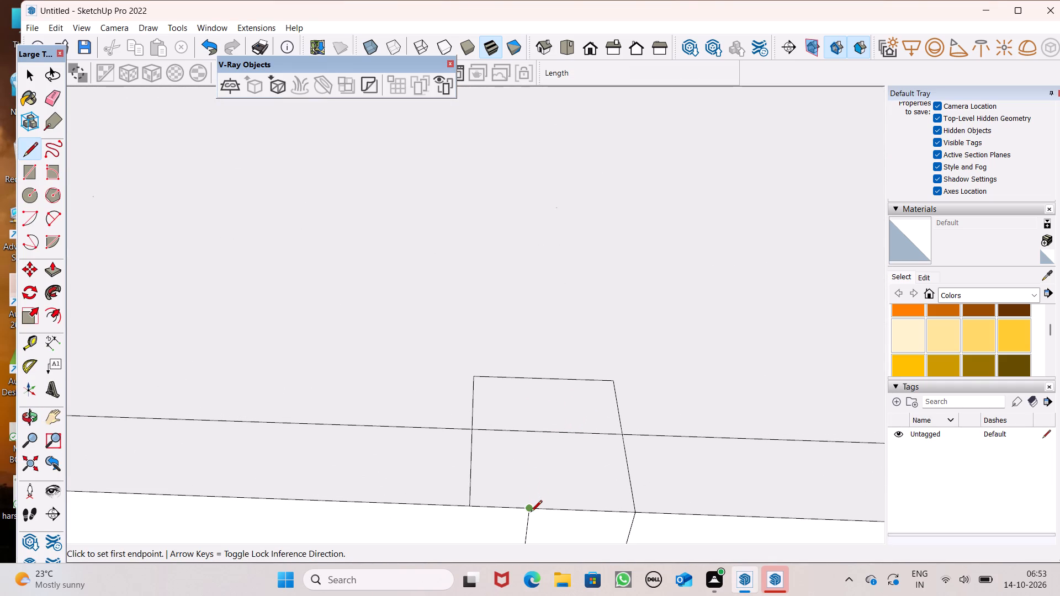
left_click_drag(530, 513, 529, 502)
left_click_drag(529, 491, 529, 482)
left_click(526, 375)
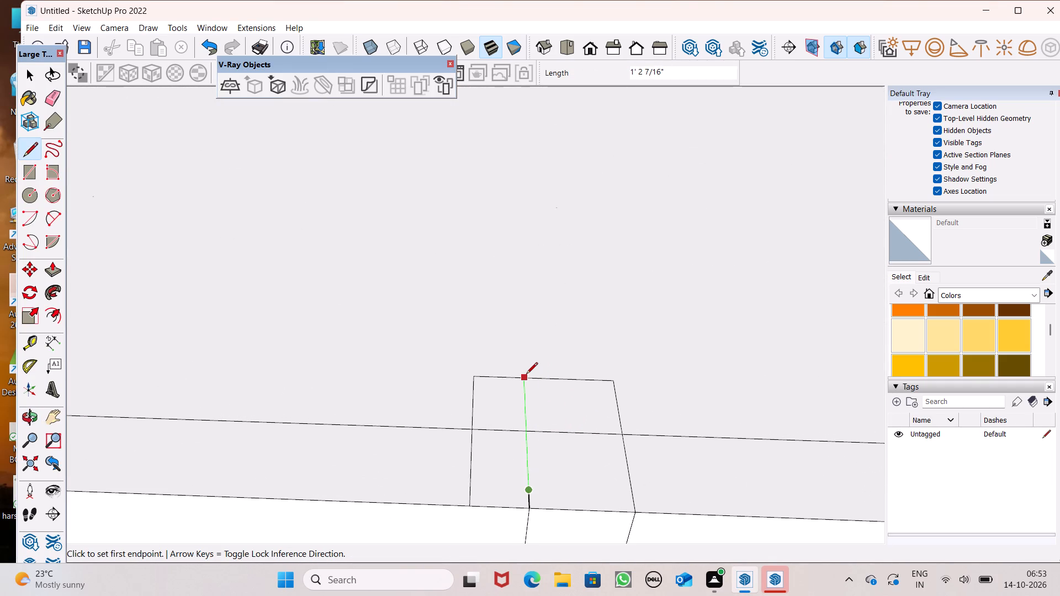
Extend the left outline's back edge past its new inner line and add a short stub behind their shared corner.
scroll(665, 406, "down", 10)
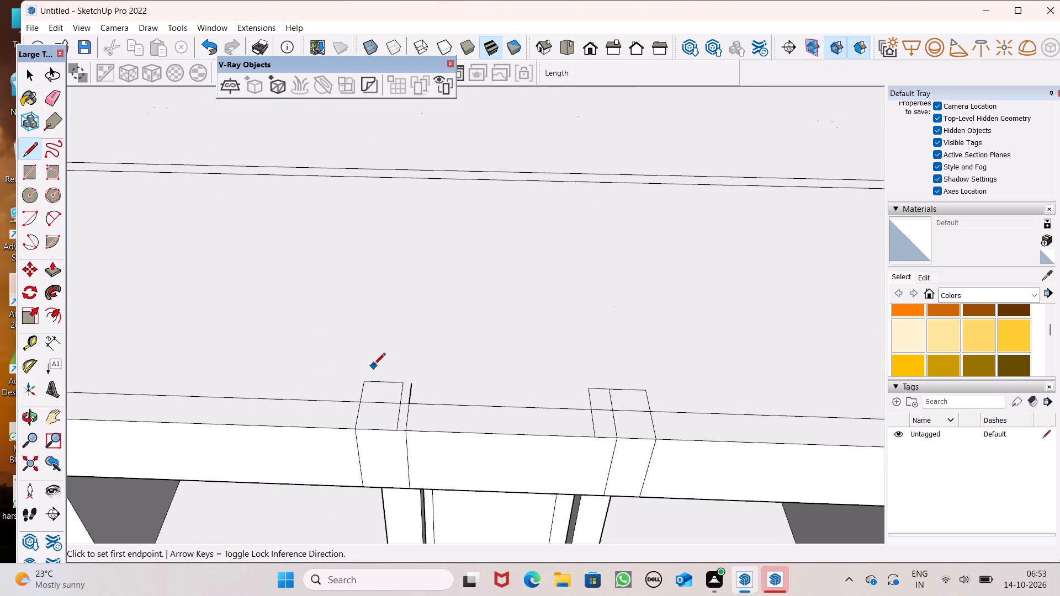
scroll(374, 365, "up", 8)
scroll(458, 390, "up", 8)
double_click(422, 430)
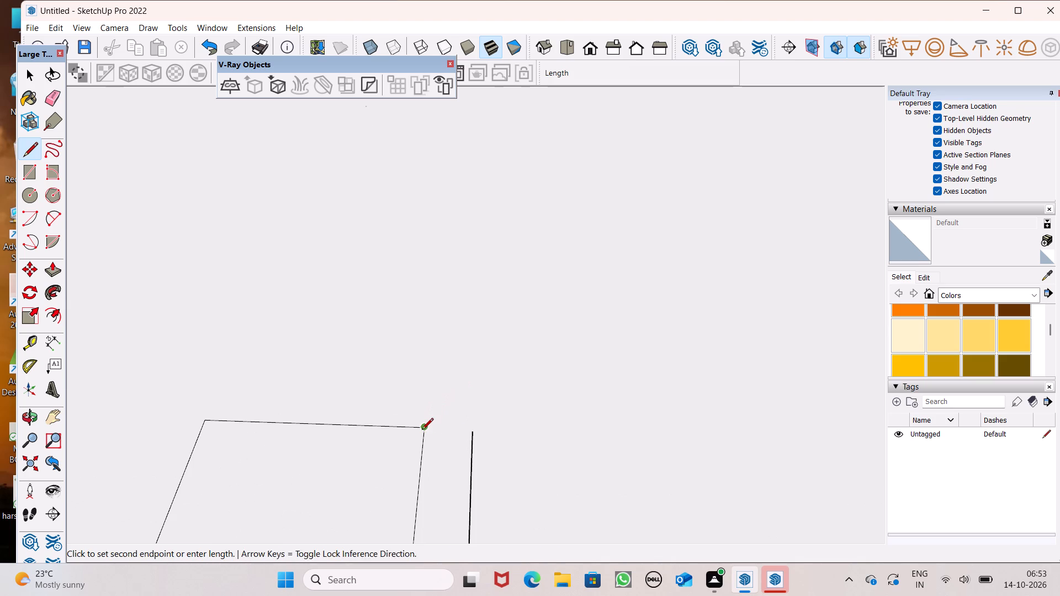
left_click(530, 437)
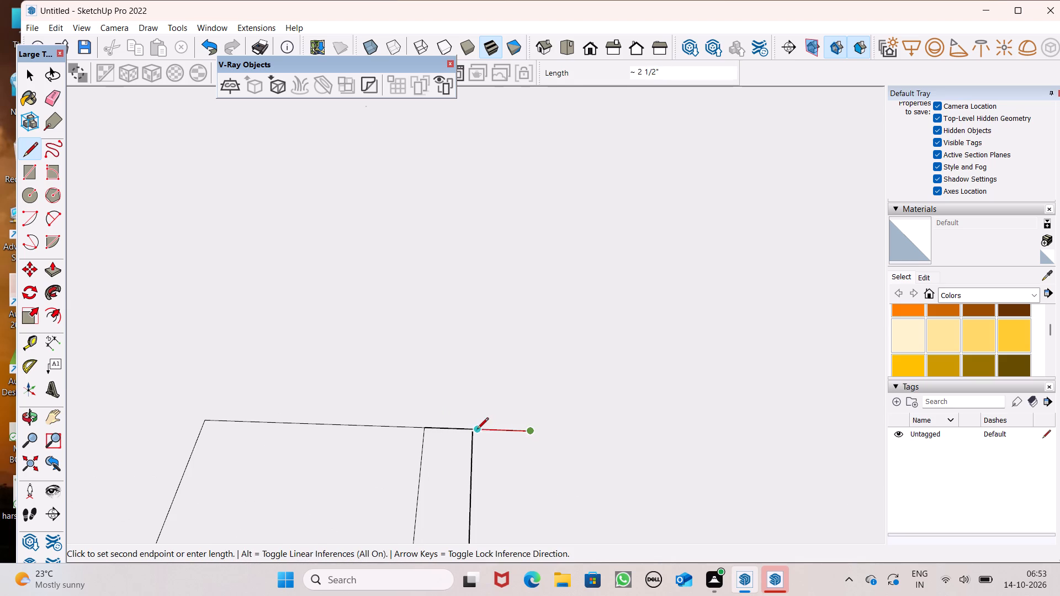
double_click(473, 433)
left_click(473, 408)
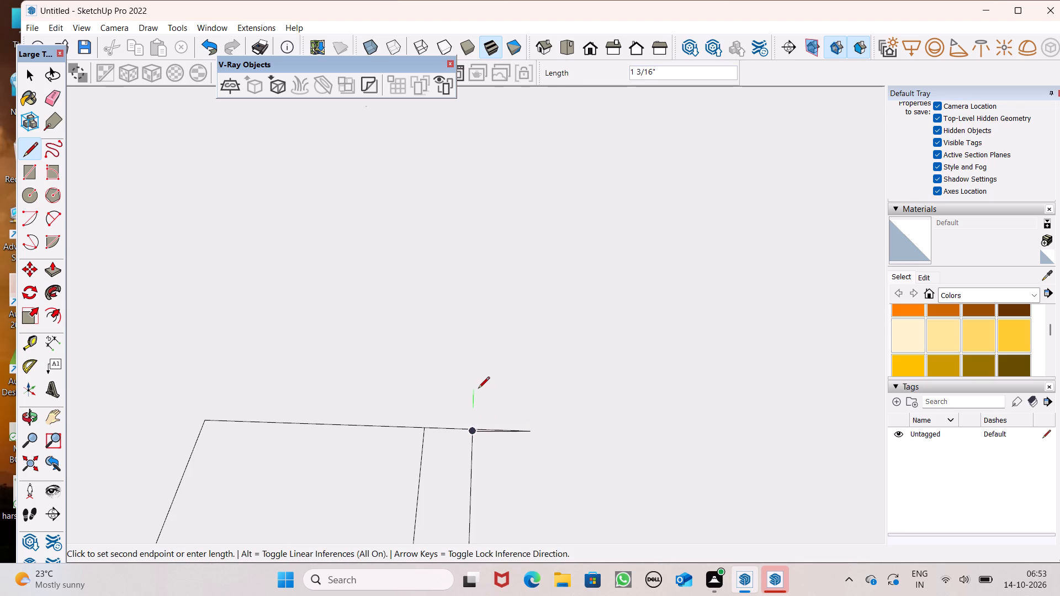
key("ctrl+z")
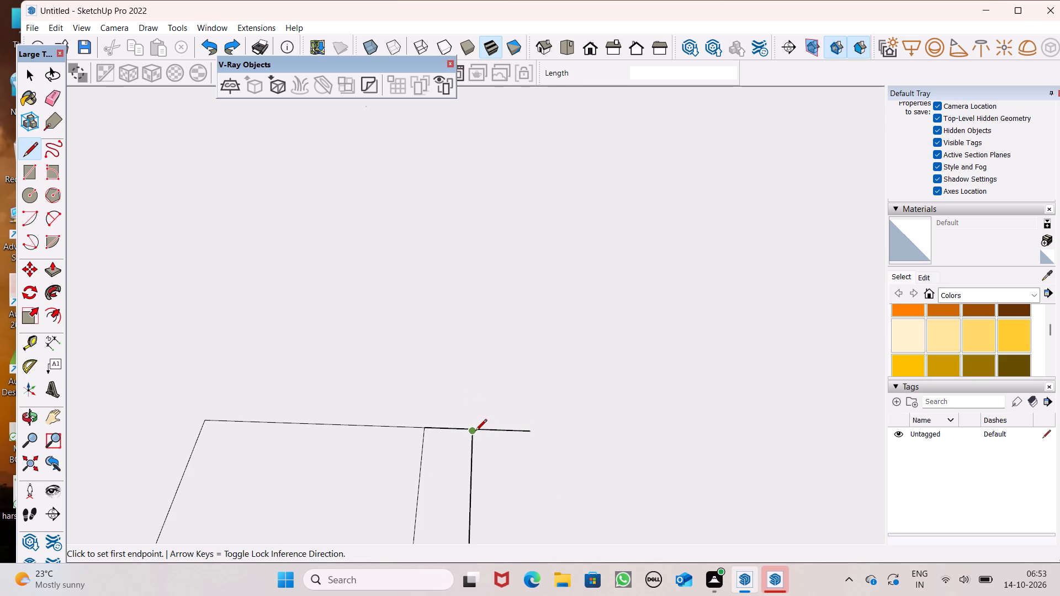
left_click(475, 430)
left_click(476, 406)
key("space")
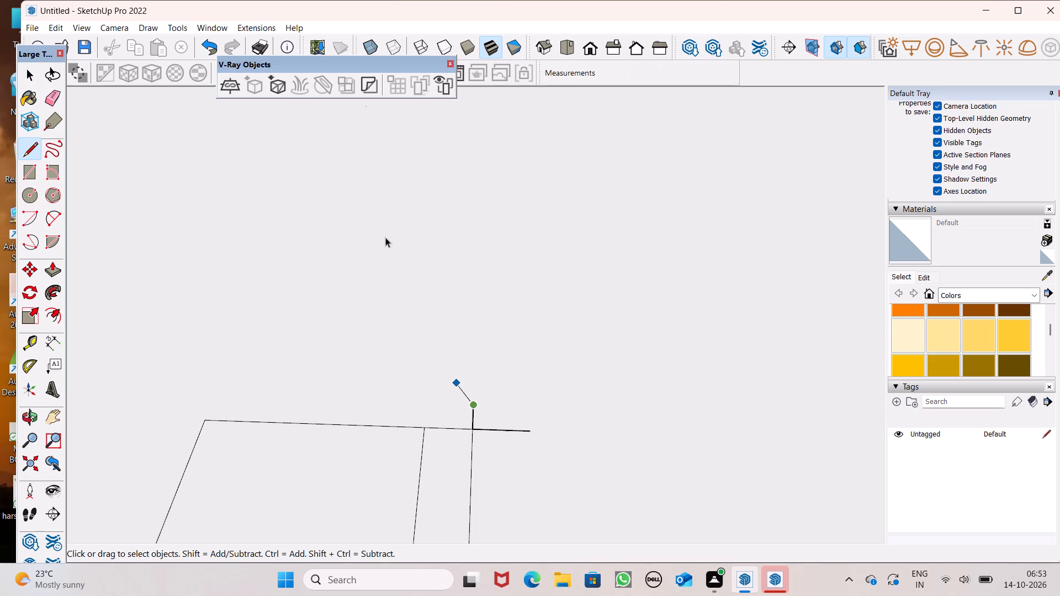
Erase the left pillar outline's overshooting back edge and the short stub behind its inner corner.
left_click(54, 103)
left_click_drag(458, 406, 501, 424)
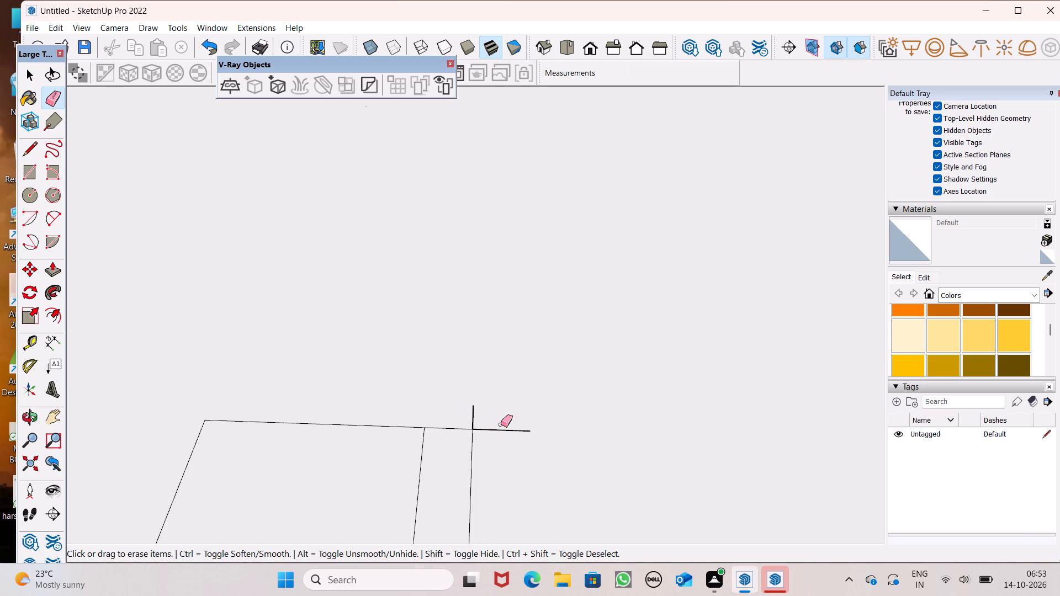
left_click_drag(501, 424, 507, 437)
Erase the left pillar's old inner line on the slab's top, both behind and in front of the slab's inset border line.
left_click_drag(426, 471, 402, 476)
left_click(397, 475)
scroll(497, 249, "up", 1)
scroll(497, 249, "down", 3)
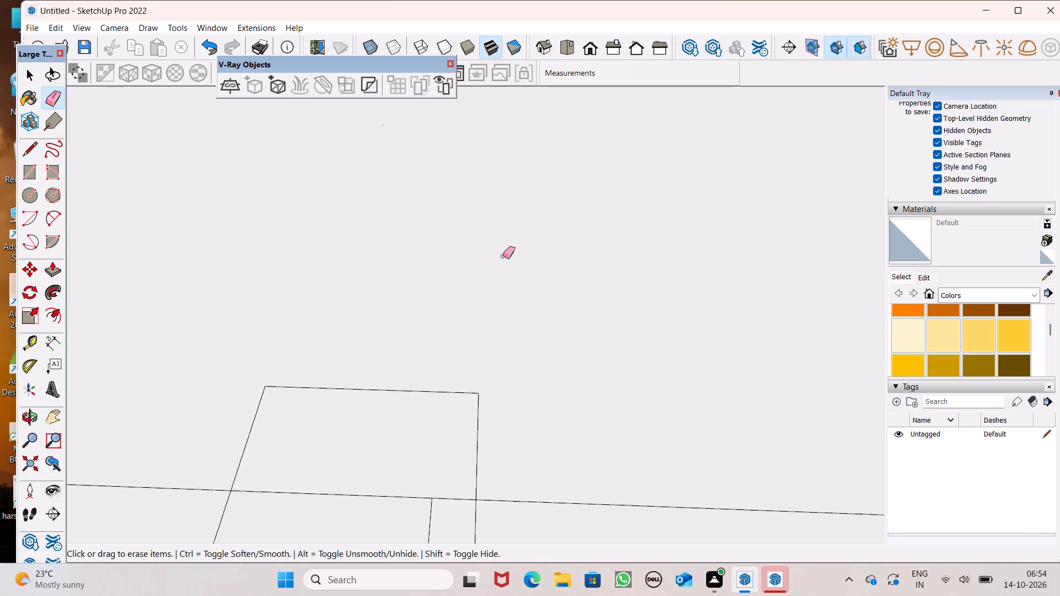
scroll(503, 256, "down", 8)
scroll(461, 409, "up", 4)
left_click(490, 349)
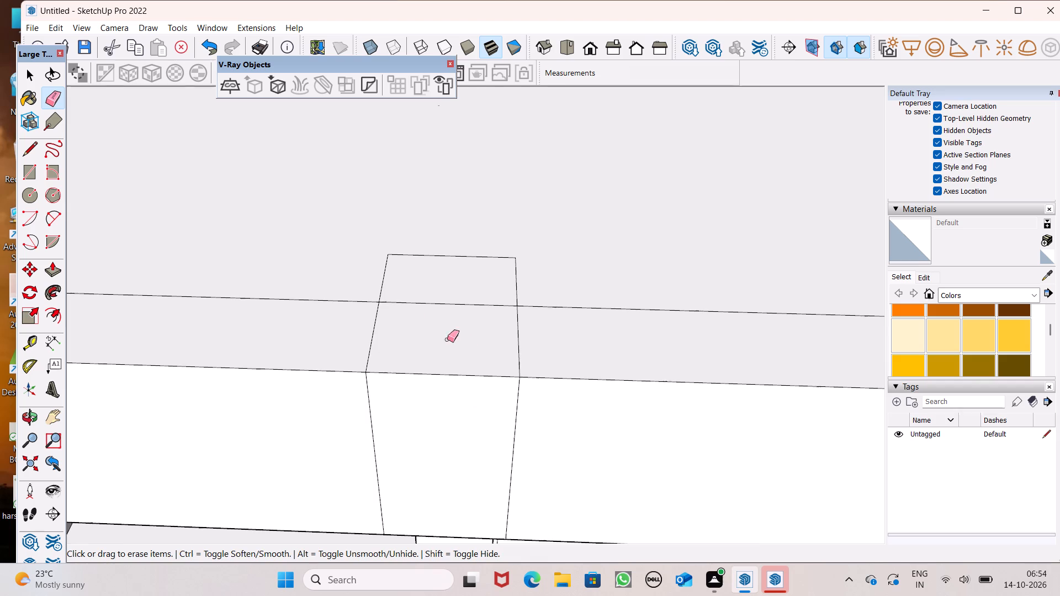
Erase the segment of the slab's inset border line that crosses the left pillar outline.
scroll(407, 308, "down", 7)
scroll(433, 272, "right", 1)
left_click_drag(409, 302, 399, 306)
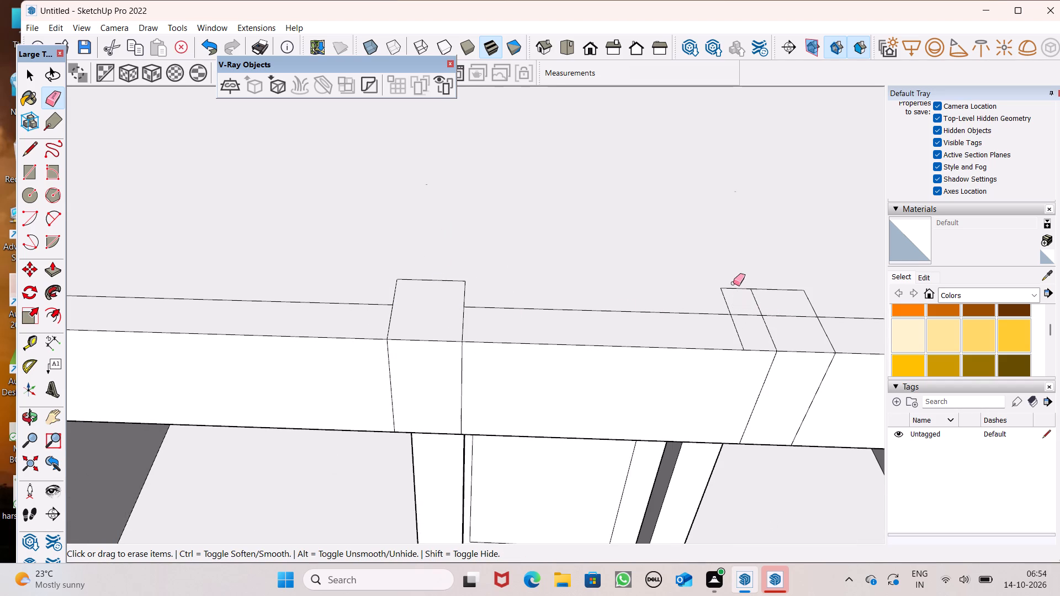
Erase the right pillar's old inner line on the slab's top together with its leftover piece of back edge.
left_click_drag(733, 285, 738, 300)
left_click(738, 300)
left_click_drag(726, 297, 724, 305)
left_click(723, 306)
left_click(738, 333)
Erase the segment of the slab's inset border line that crosses the right pillar outline.
left_click_drag(791, 312, 791, 325)
scroll(619, 310, "down", 7)
key("space")
Draw a rectangle about 8' 10" by 6' 2" from the two pillar outlines' outer back corners to the nearer cross line on the slab.
scroll(606, 310, "down", 7)
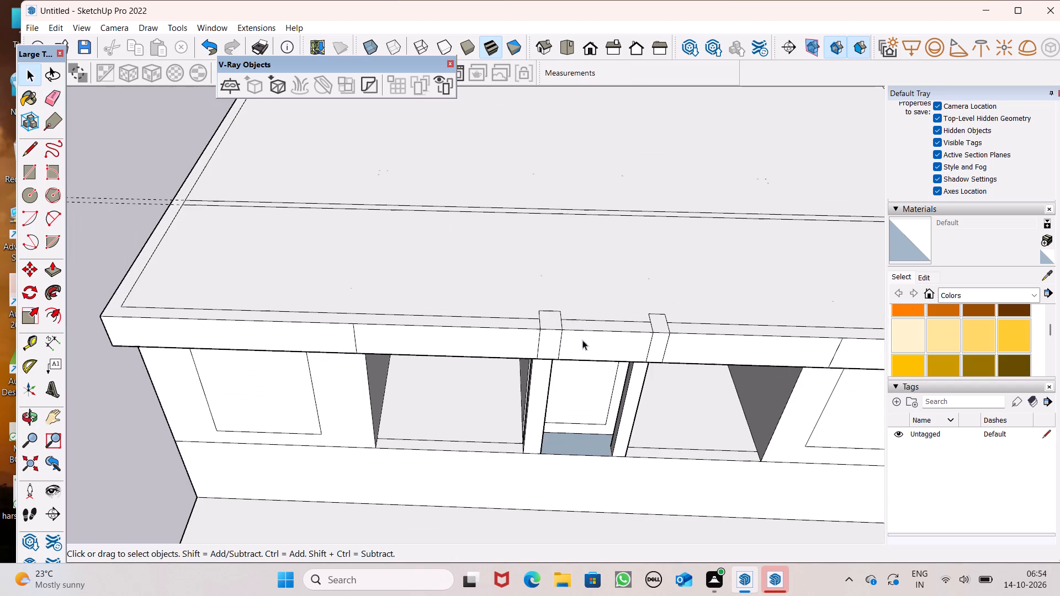
scroll(581, 192, "up", 1)
scroll(333, 310, "down", 6)
scroll(545, 278, "up", 5)
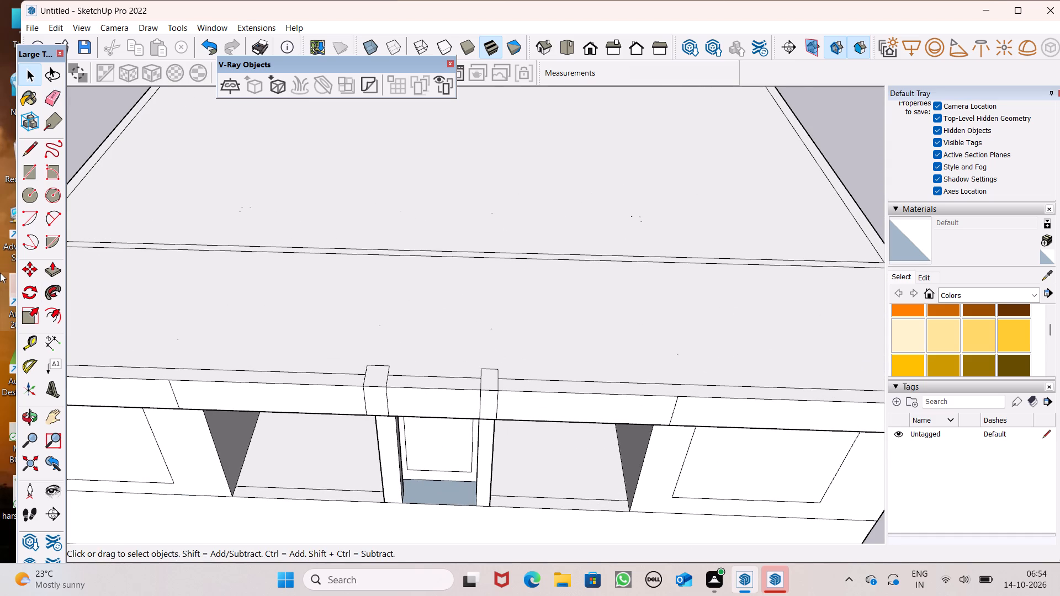
scroll(0, 307, "down", 6)
scroll(378, 326, "down", 1)
scroll(438, 245, "down", 3)
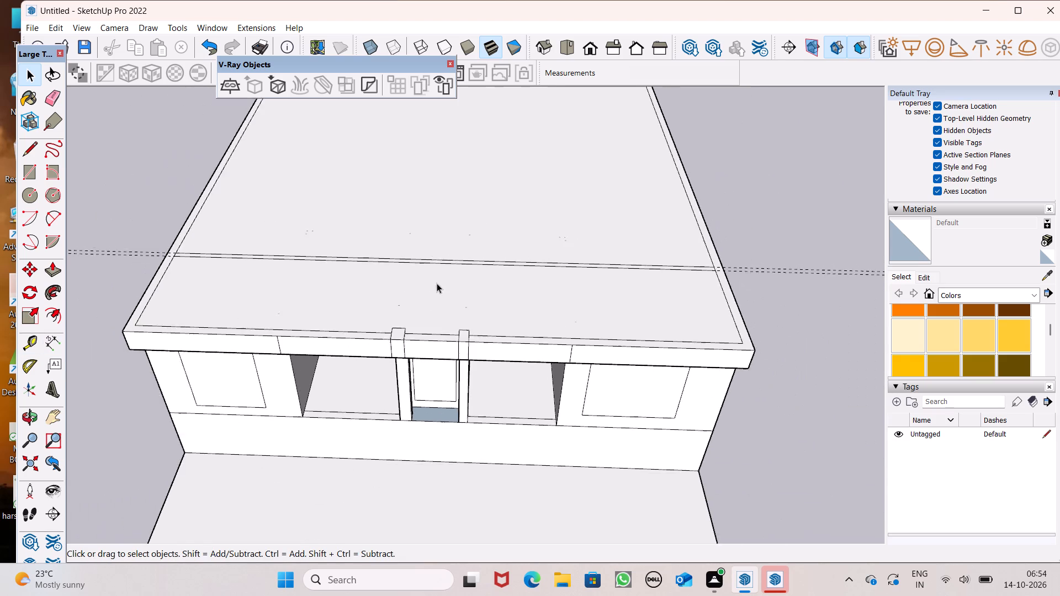
scroll(437, 283, "down", 7)
middle_click_drag(458, 322, 485, 414)
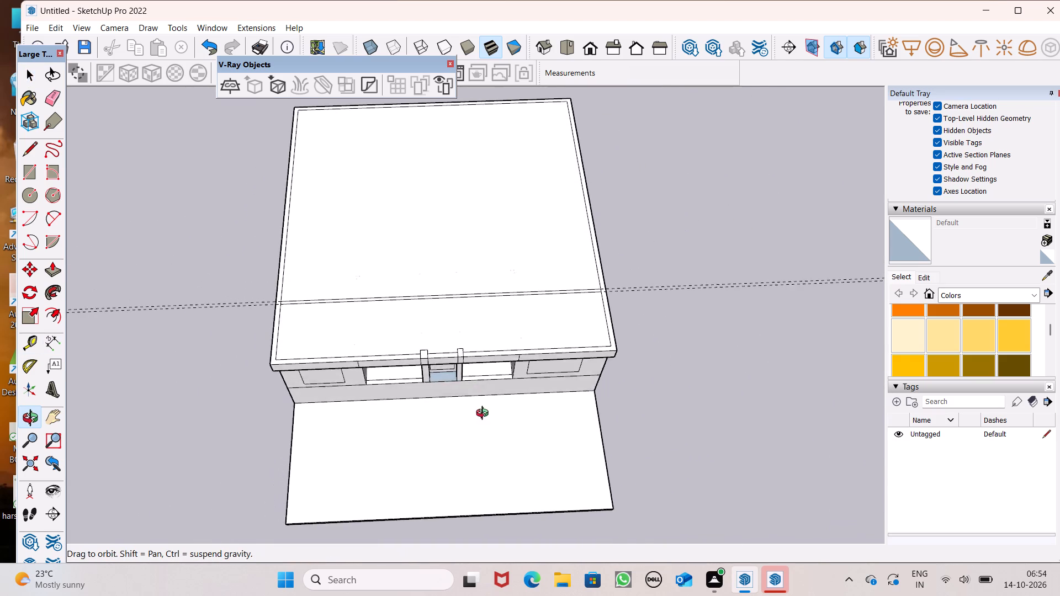
middle_click_drag(485, 414, 468, 502)
scroll(473, 343, "up", 5)
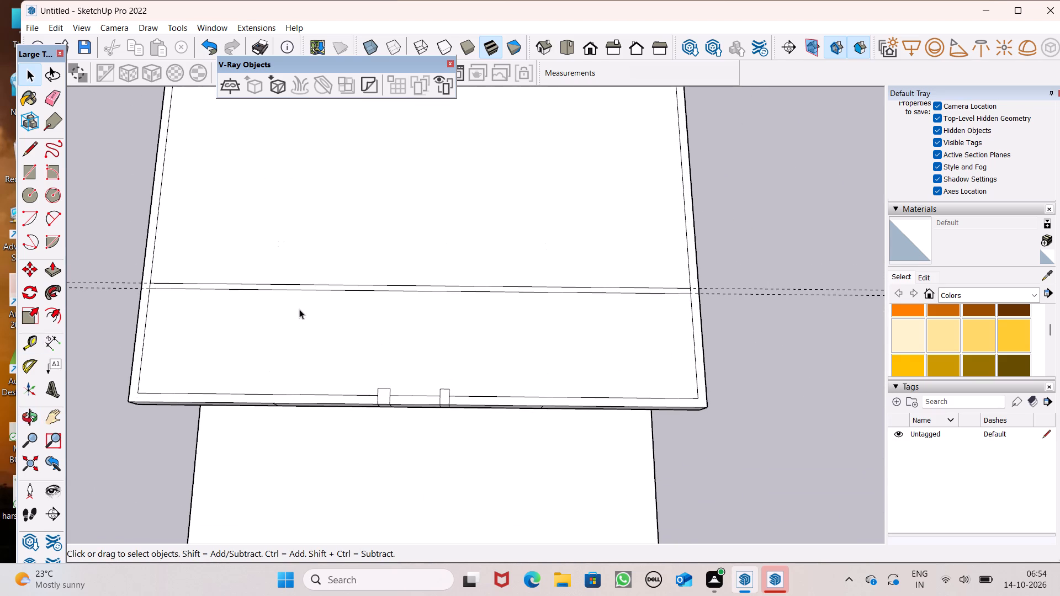
left_click(24, 170)
middle_click_drag(412, 377, 421, 433)
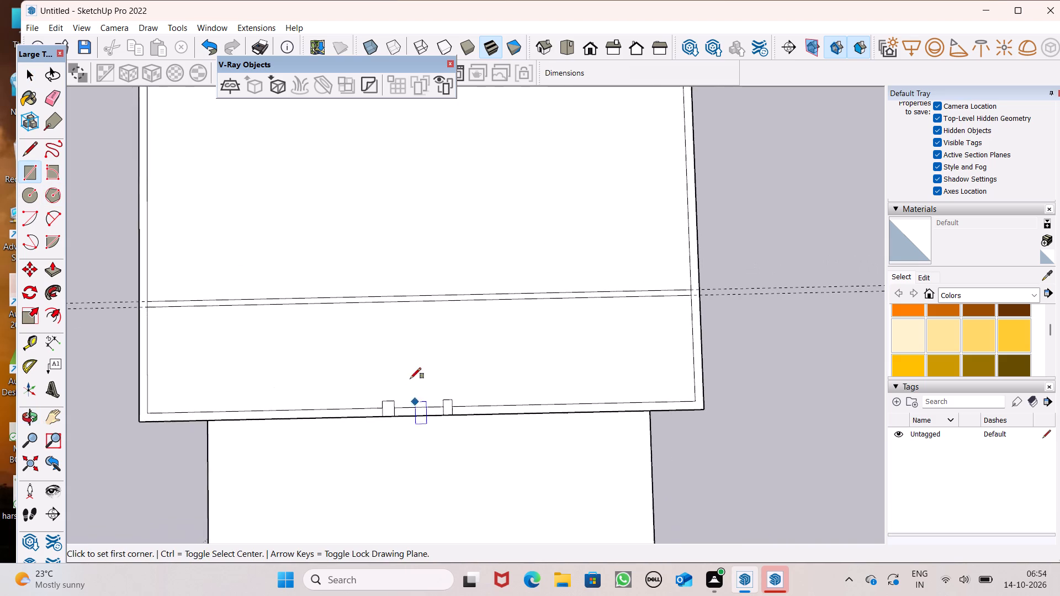
scroll(409, 370, "up", 6)
left_click(362, 432)
left_click_drag(367, 432, 372, 431)
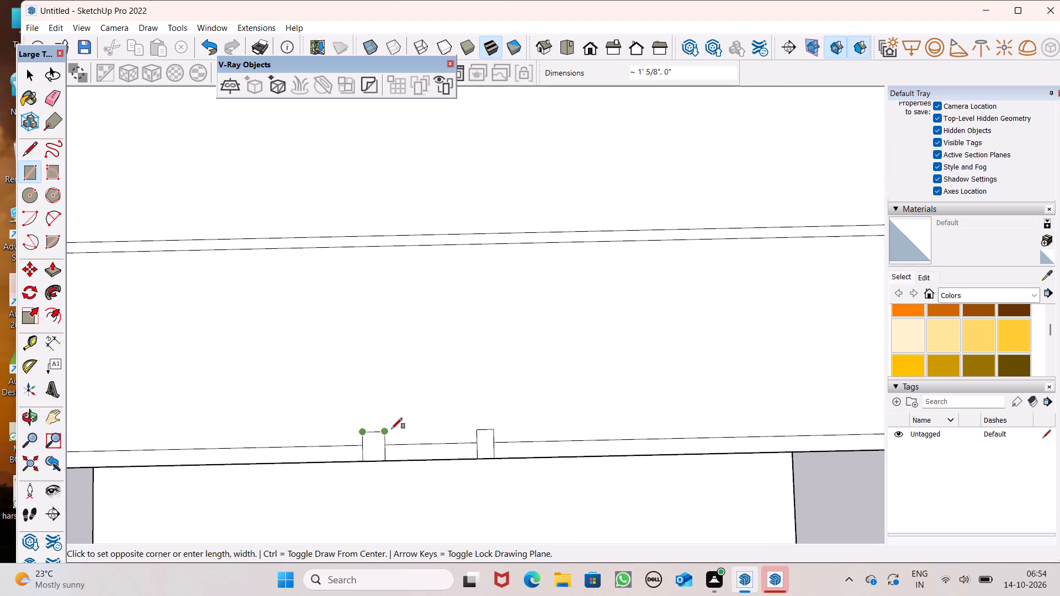
left_click(494, 430)
left_click_drag(493, 429, 493, 423)
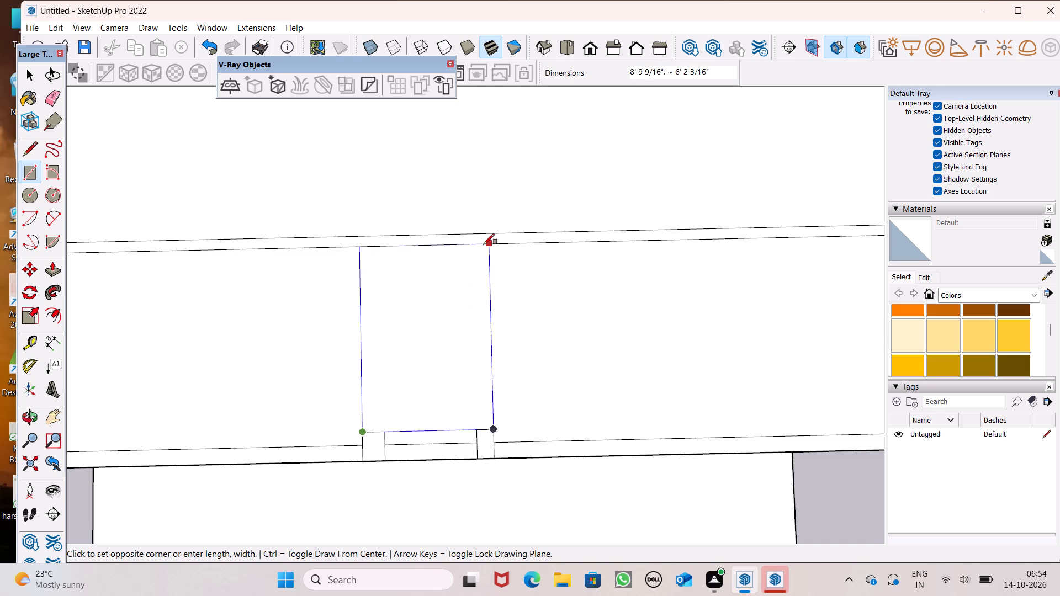
left_click(484, 244)
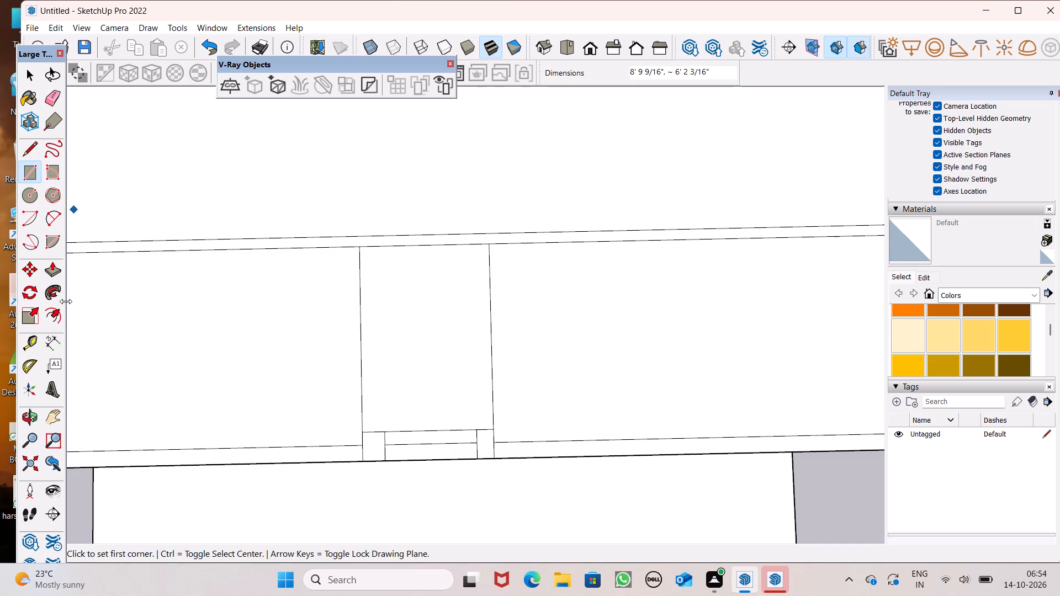
Offset the new rectangle's edges slightly inward to form a thin wall outline.
left_click_drag(55, 315, 56, 310)
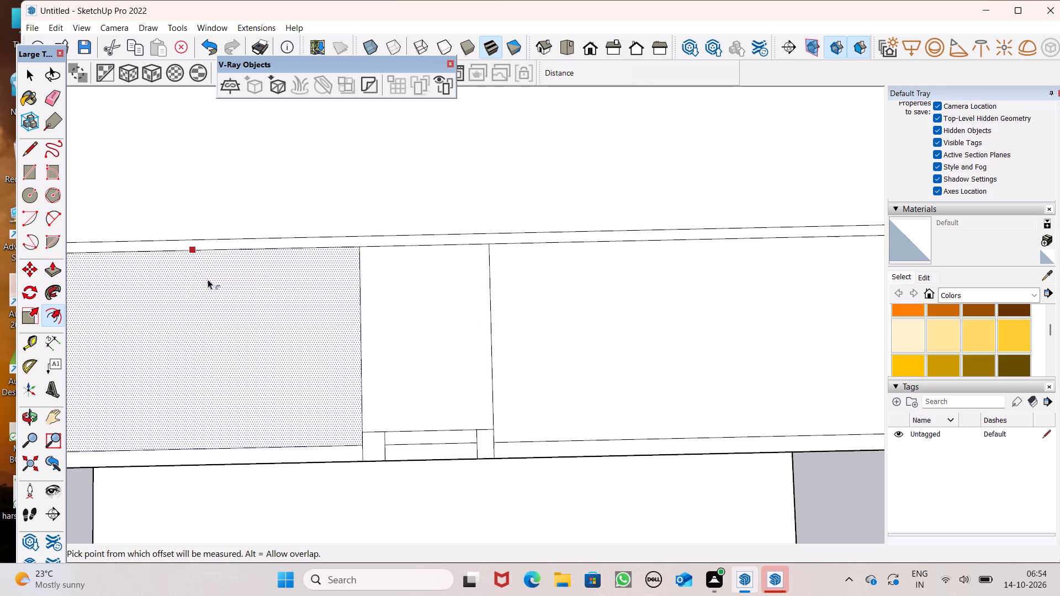
left_click_drag(401, 280, 401, 285)
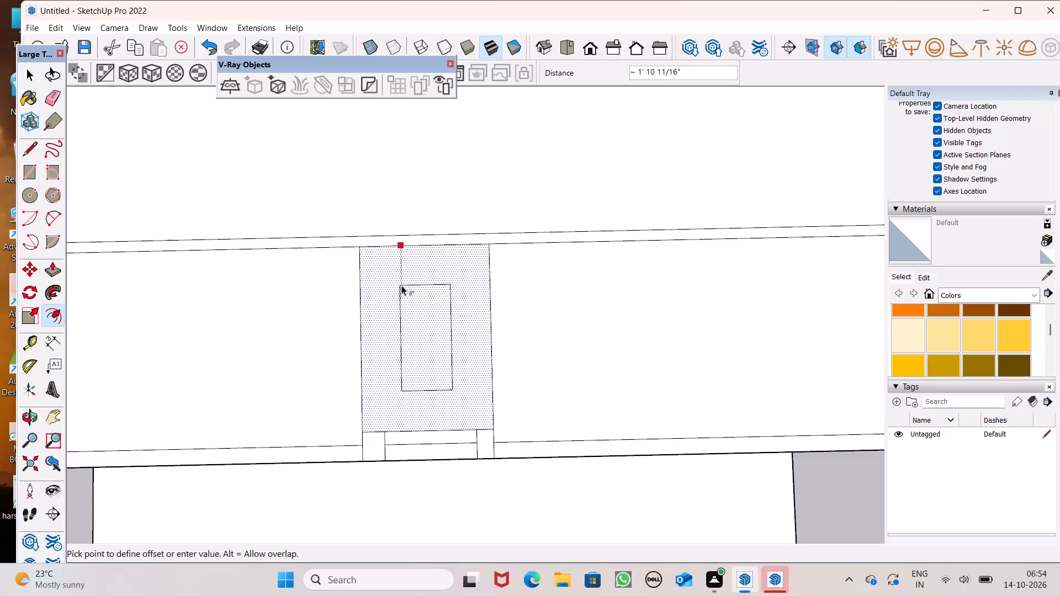
left_click_drag(401, 285, 399, 252)
left_click(399, 252)
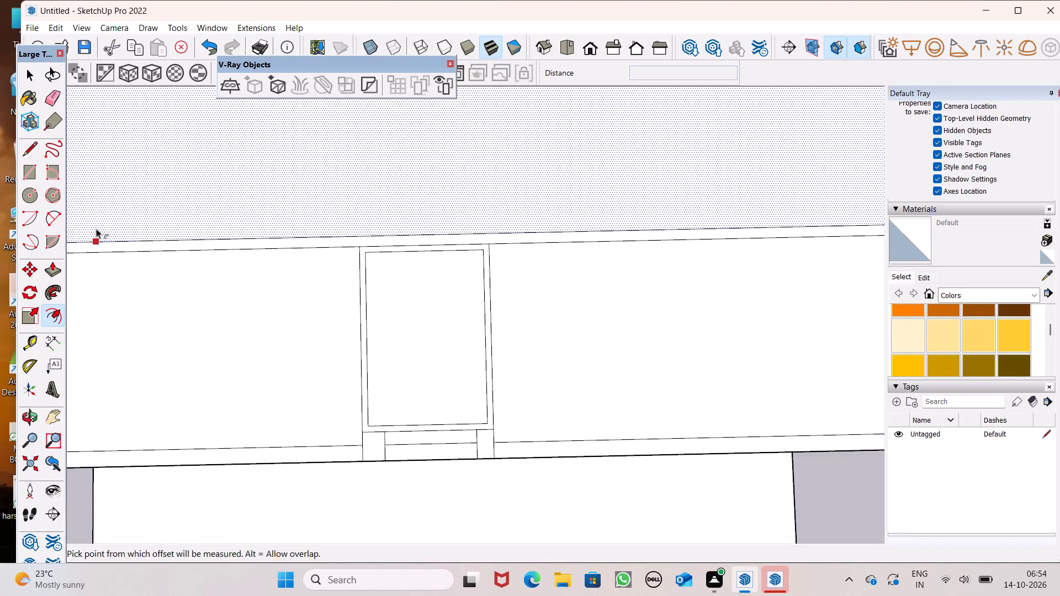
key("space")
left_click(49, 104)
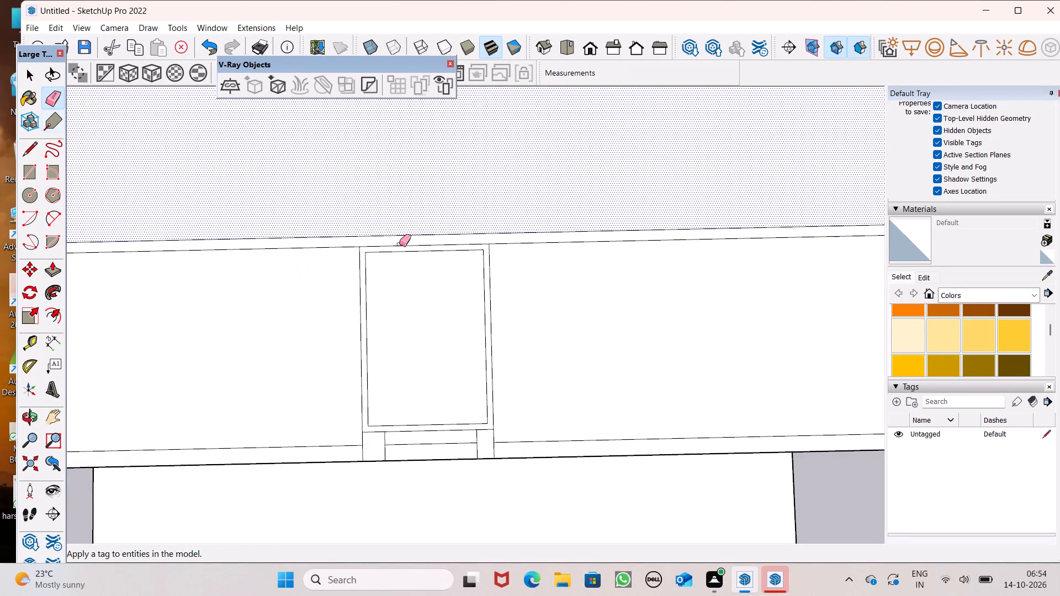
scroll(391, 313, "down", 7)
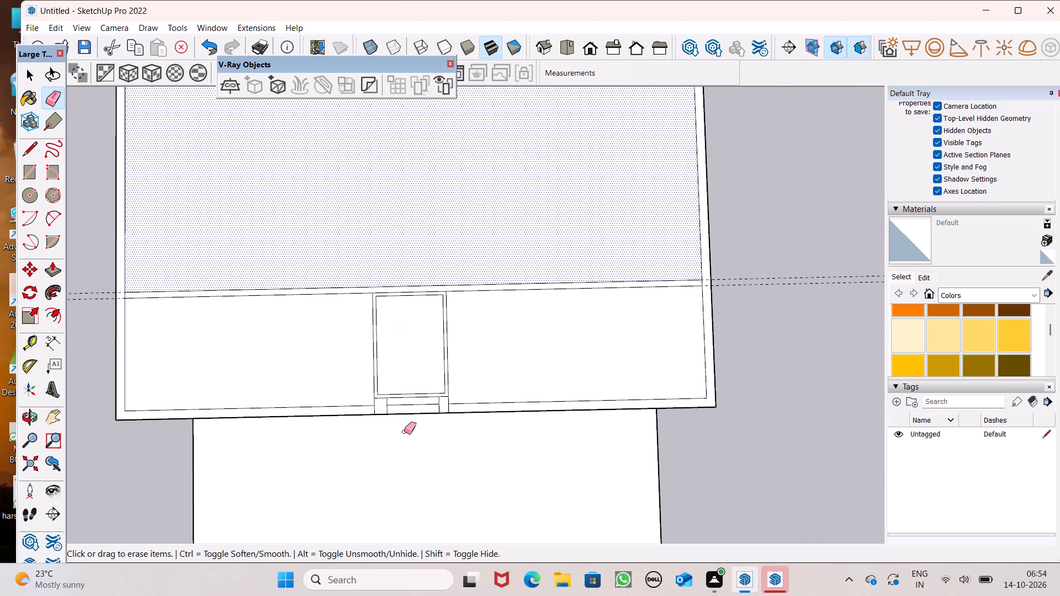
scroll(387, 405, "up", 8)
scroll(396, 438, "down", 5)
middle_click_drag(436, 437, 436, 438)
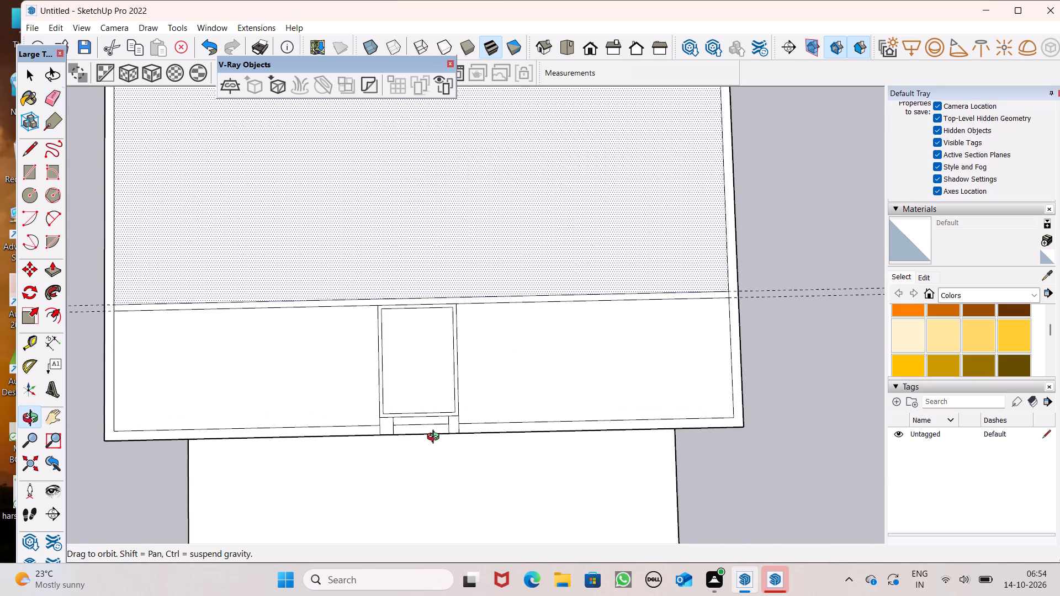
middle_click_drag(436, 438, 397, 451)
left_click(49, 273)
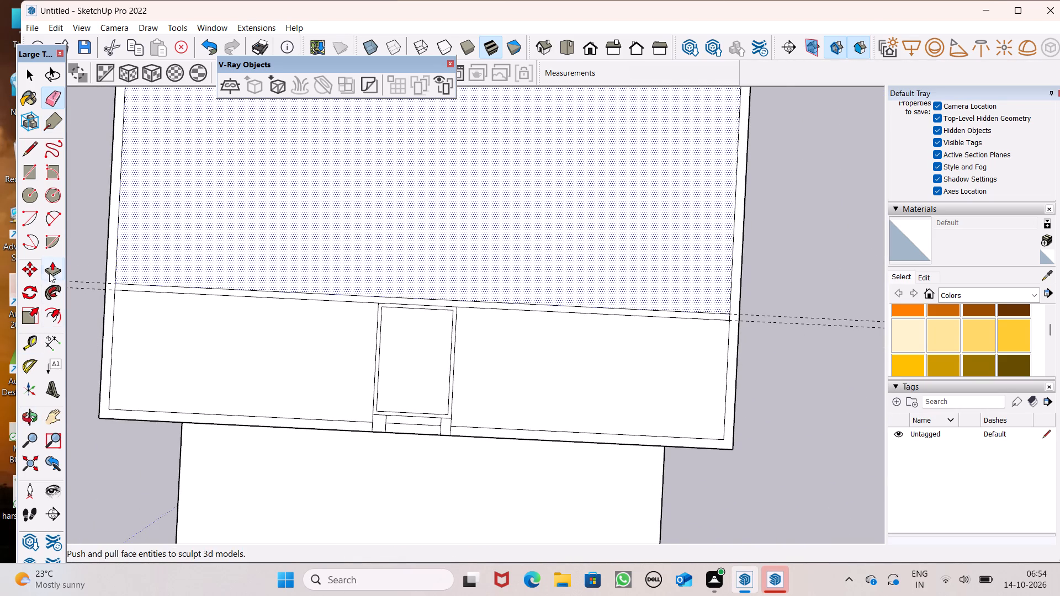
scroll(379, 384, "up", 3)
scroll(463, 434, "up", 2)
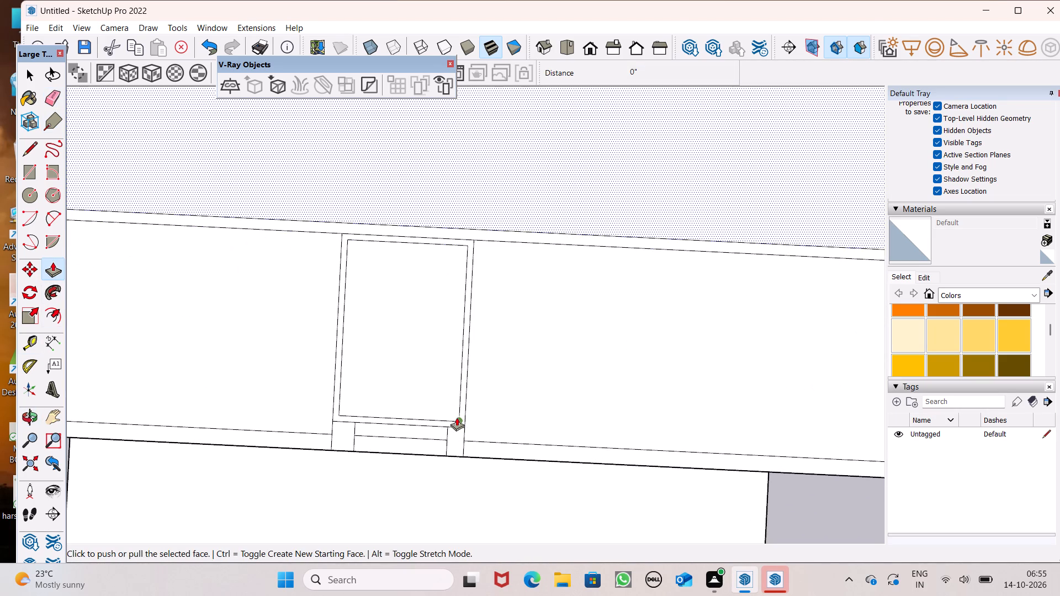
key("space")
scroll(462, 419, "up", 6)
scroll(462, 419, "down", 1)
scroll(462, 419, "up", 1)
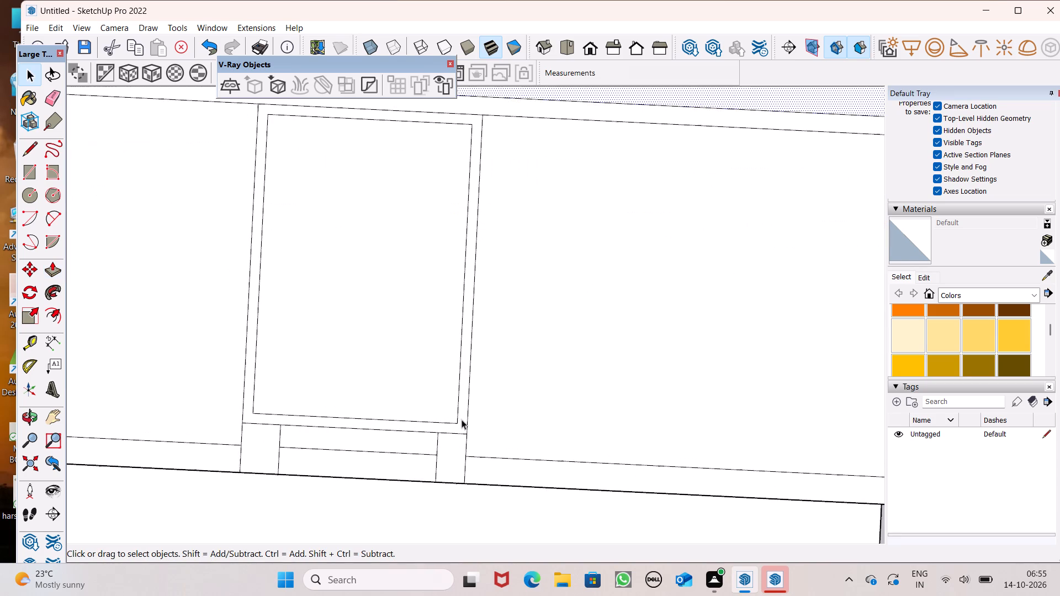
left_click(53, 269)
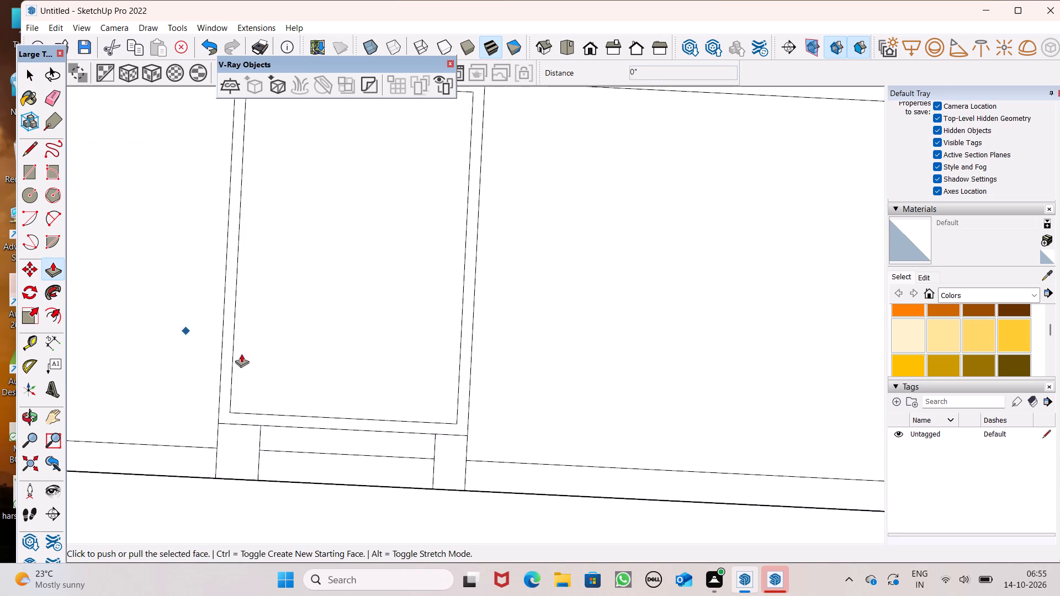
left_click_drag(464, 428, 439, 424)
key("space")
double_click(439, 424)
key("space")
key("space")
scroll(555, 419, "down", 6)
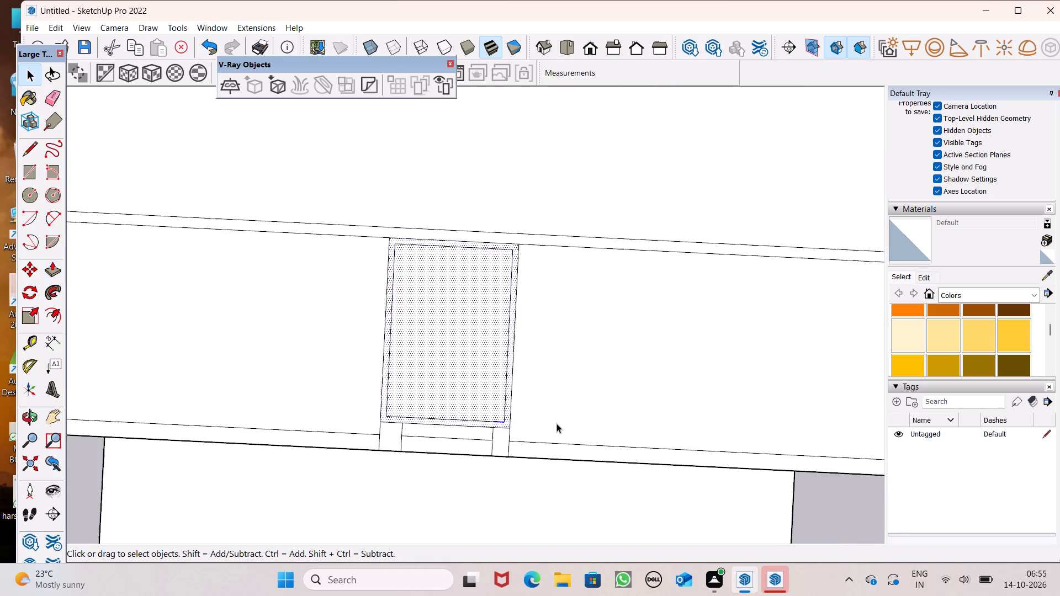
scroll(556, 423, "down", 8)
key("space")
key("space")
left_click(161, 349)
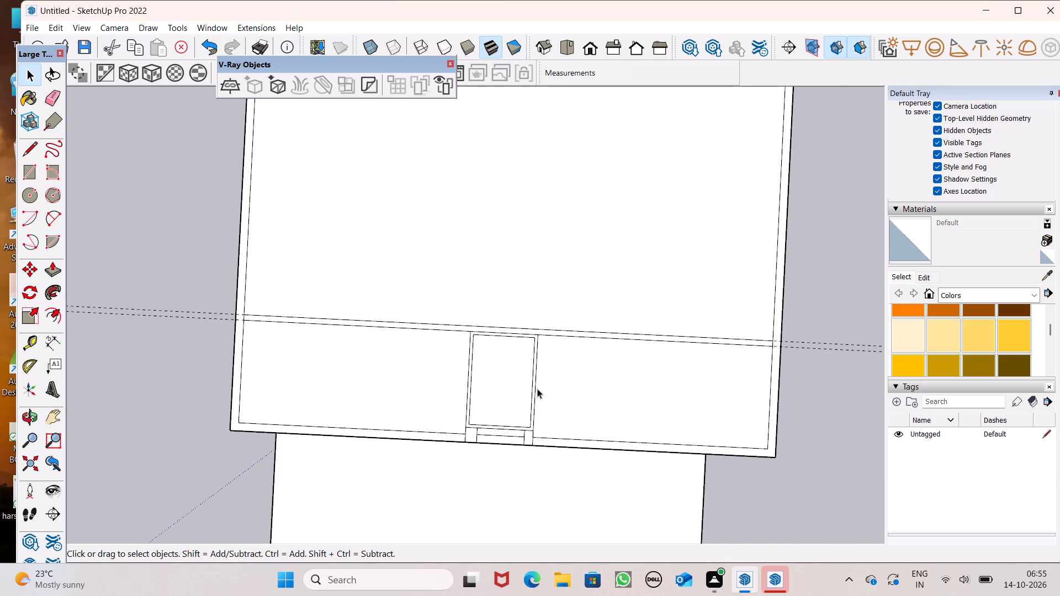
Push/Pull the thin border face between the rectangle and its offset upward by 10'.
scroll(537, 389, "up", 6)
scroll(536, 414, "down", 1)
scroll(536, 414, "up", 3)
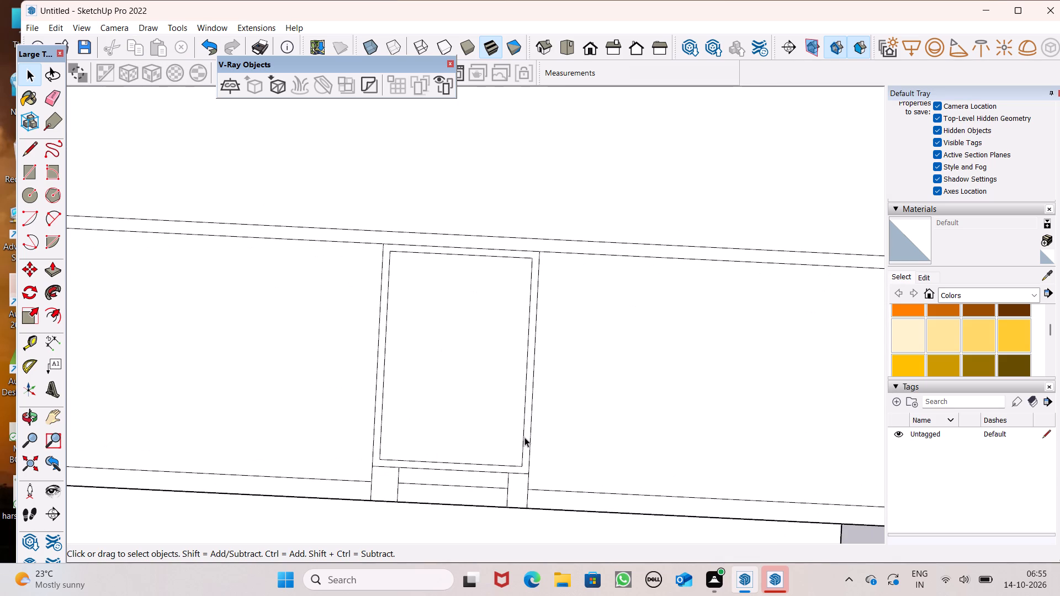
left_click(528, 440)
scroll(578, 483, "up", 4)
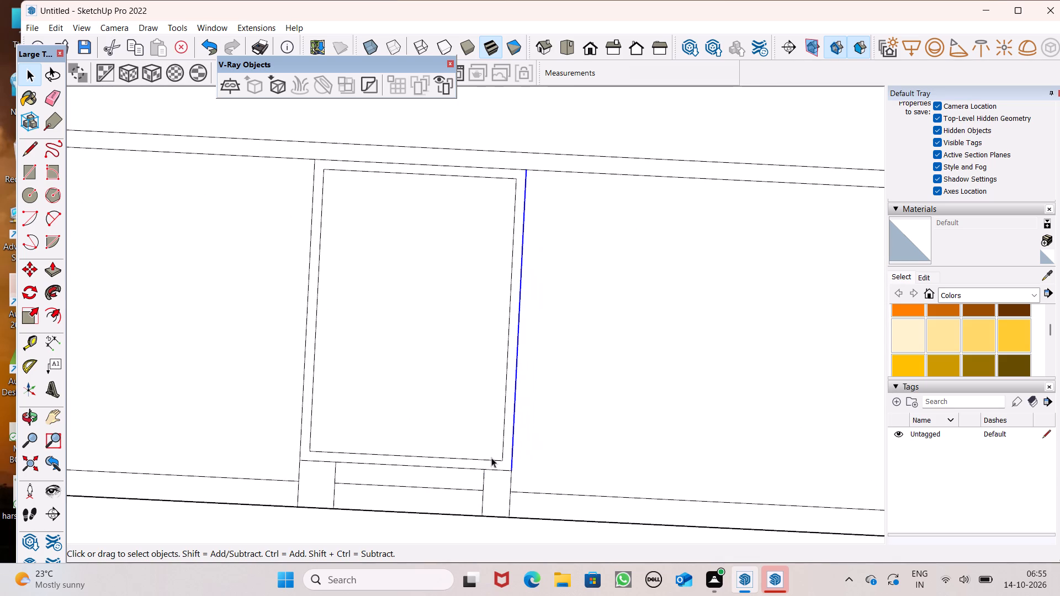
left_click(499, 462)
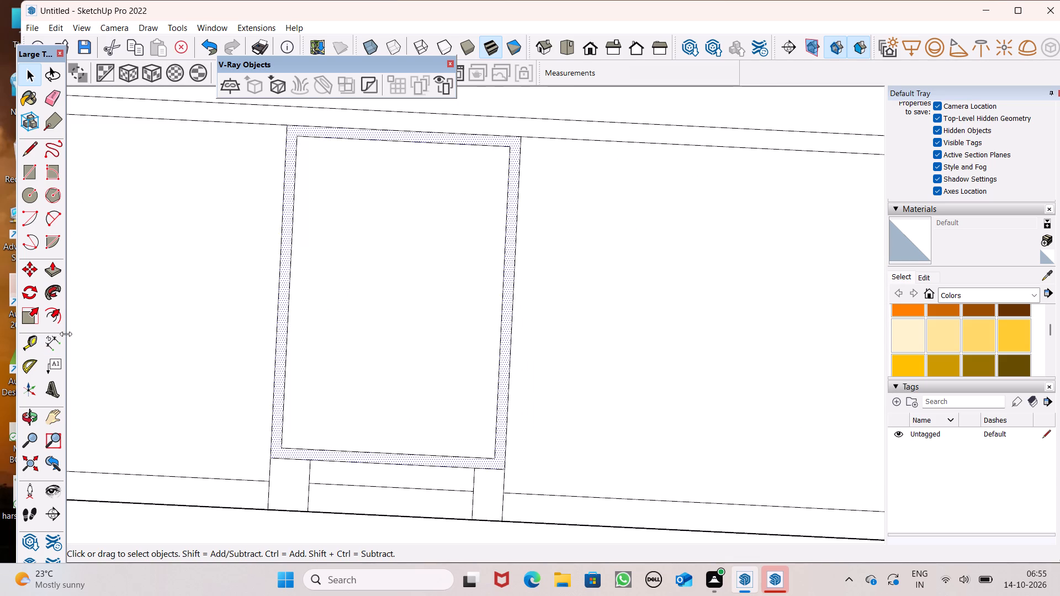
left_click(54, 270)
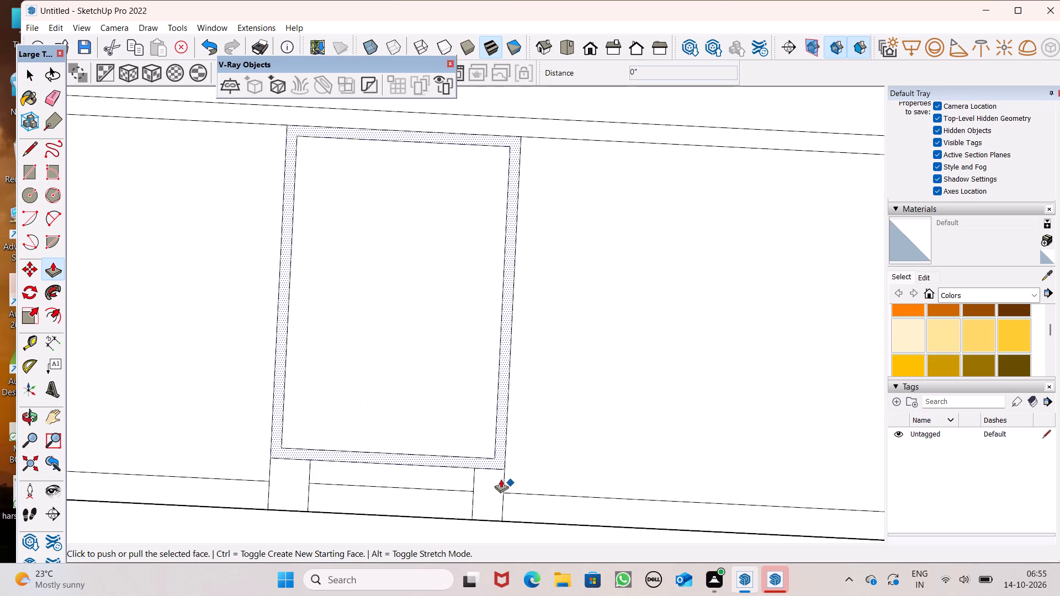
left_click_drag(498, 460, 487, 446)
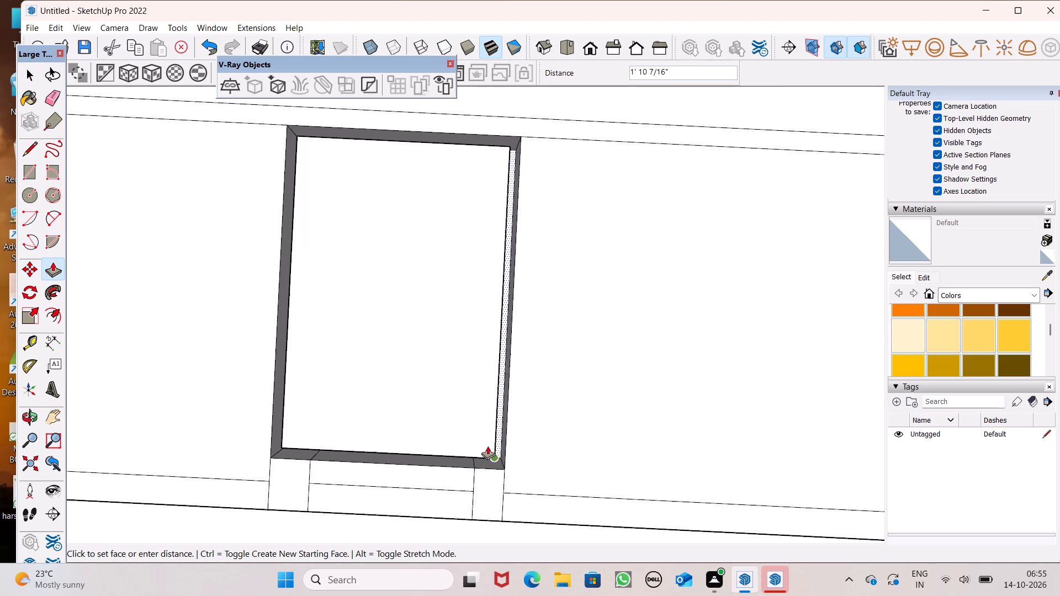
left_click_drag(487, 446, 363, 440)
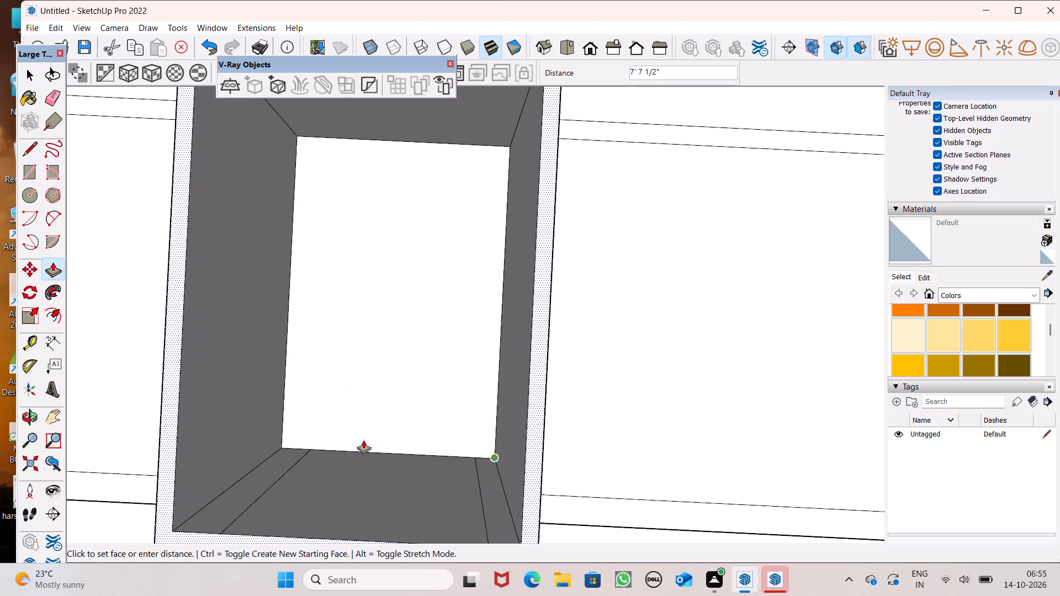
left_click_drag(363, 440, 322, 417)
type("10'")
key("Return")
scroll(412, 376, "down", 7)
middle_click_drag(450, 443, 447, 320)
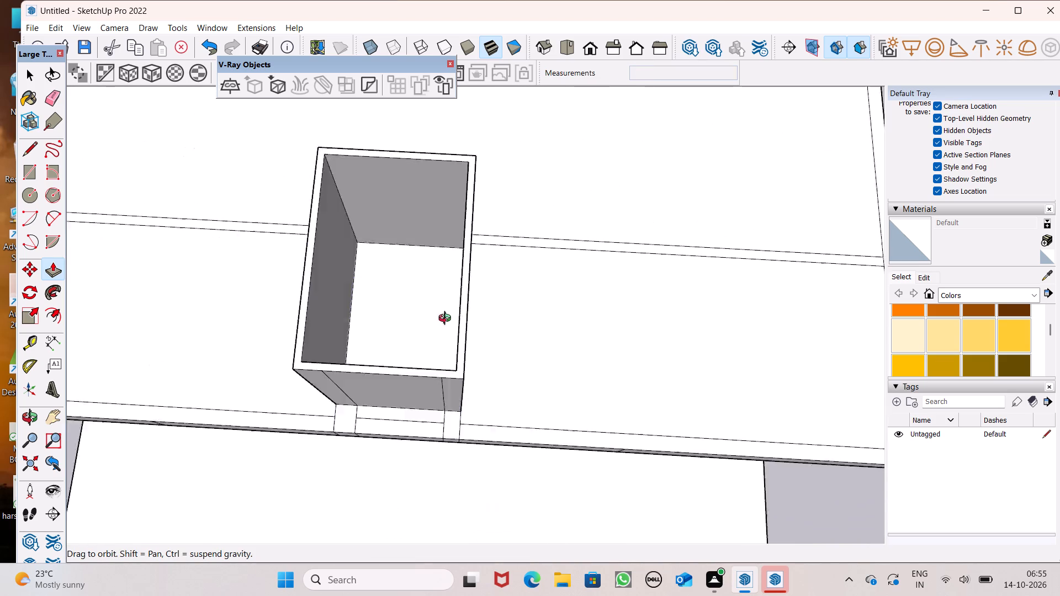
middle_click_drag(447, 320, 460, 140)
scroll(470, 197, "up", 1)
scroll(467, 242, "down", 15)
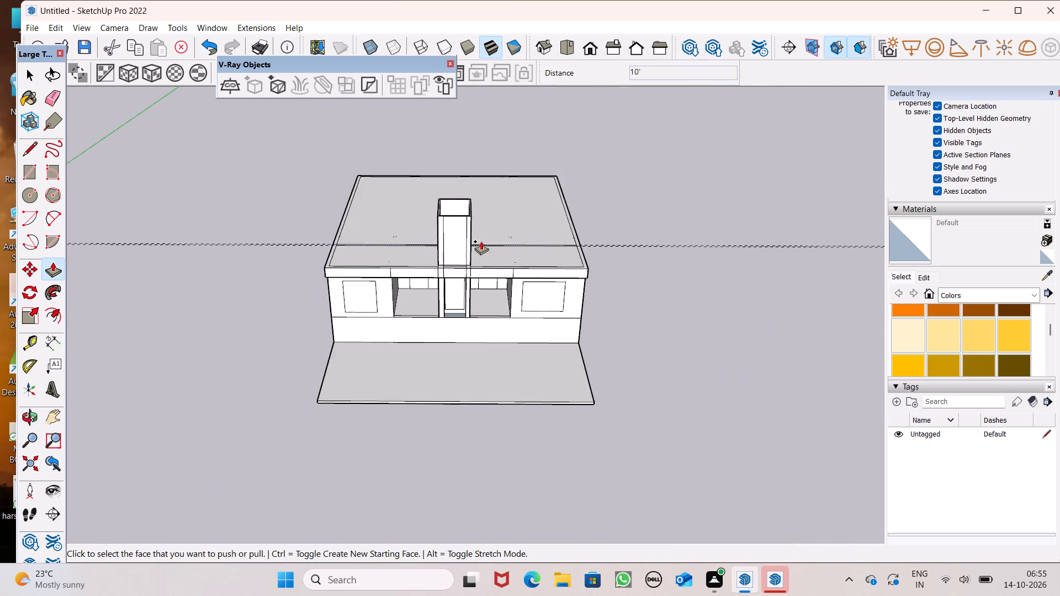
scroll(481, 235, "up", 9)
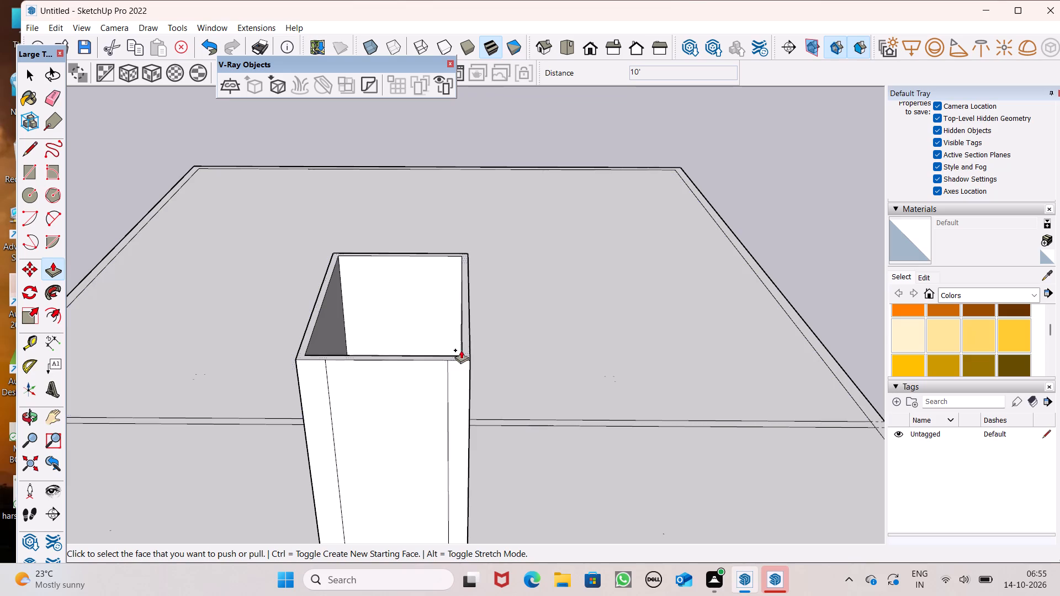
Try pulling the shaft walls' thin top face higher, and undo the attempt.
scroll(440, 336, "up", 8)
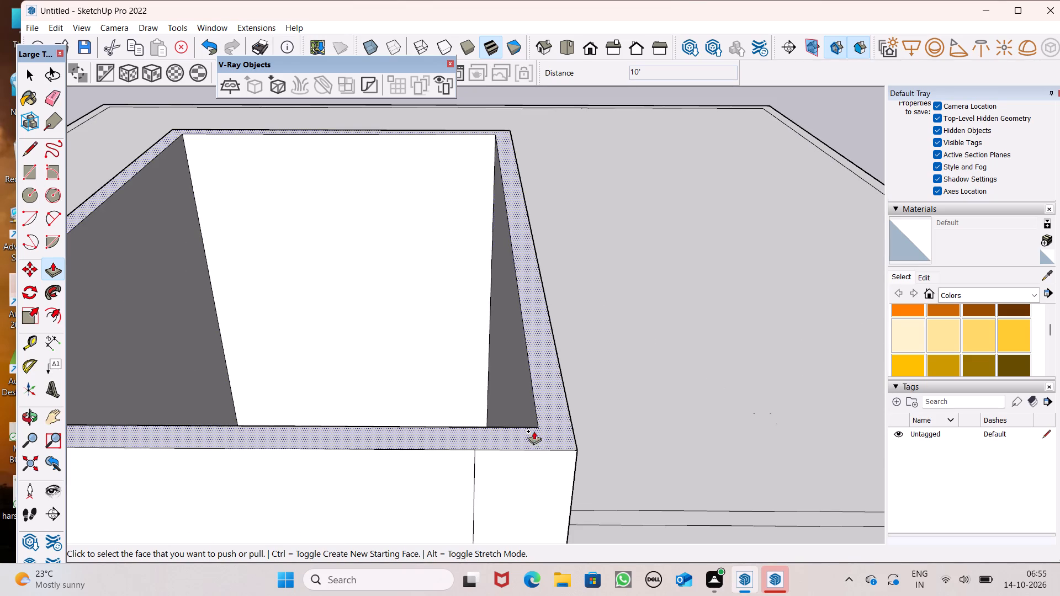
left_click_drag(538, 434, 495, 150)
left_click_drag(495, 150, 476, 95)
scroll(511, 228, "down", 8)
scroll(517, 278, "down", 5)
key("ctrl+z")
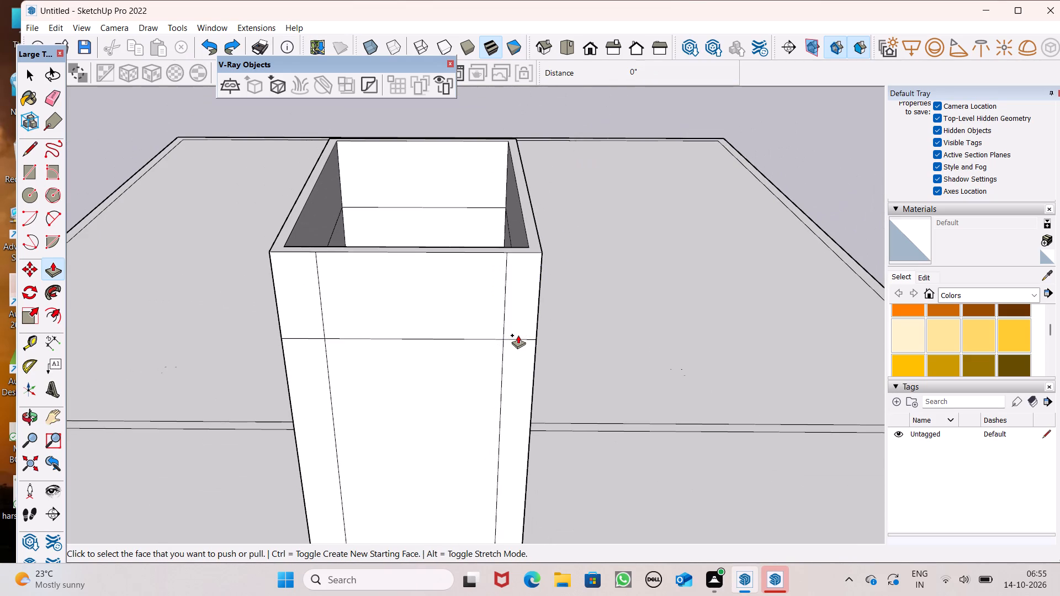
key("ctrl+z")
Push/Pull the shaft walls' thin top face further upward by about 7' 1".
left_click_drag(529, 329, 513, 46)
scroll(480, 174, "down", 7)
scroll(494, 223, "down", 3)
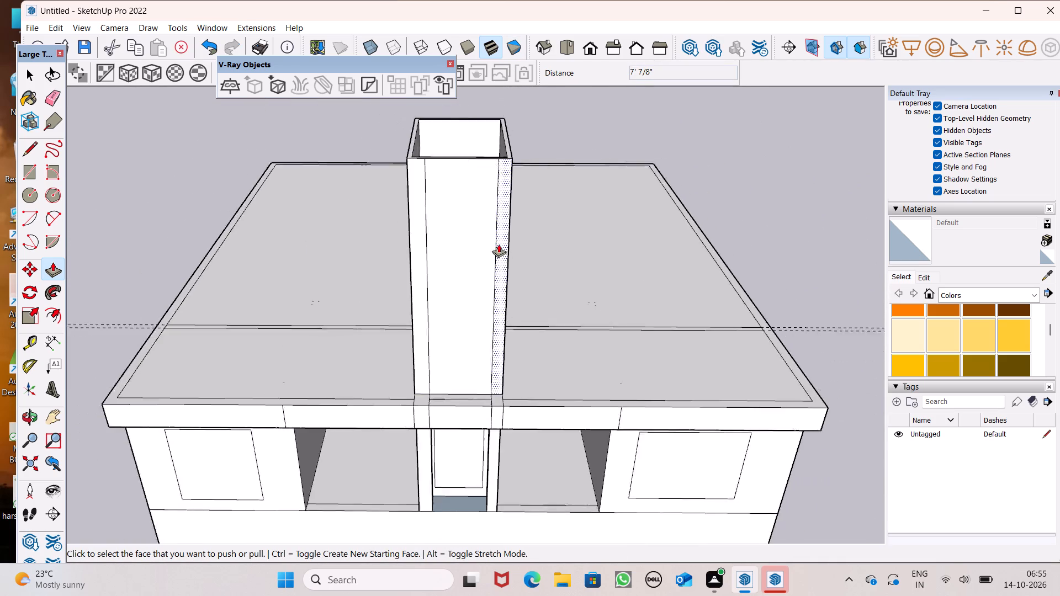
scroll(499, 244, "down", 3)
scroll(437, 339, "up", 7)
scroll(437, 368, "down", 11)
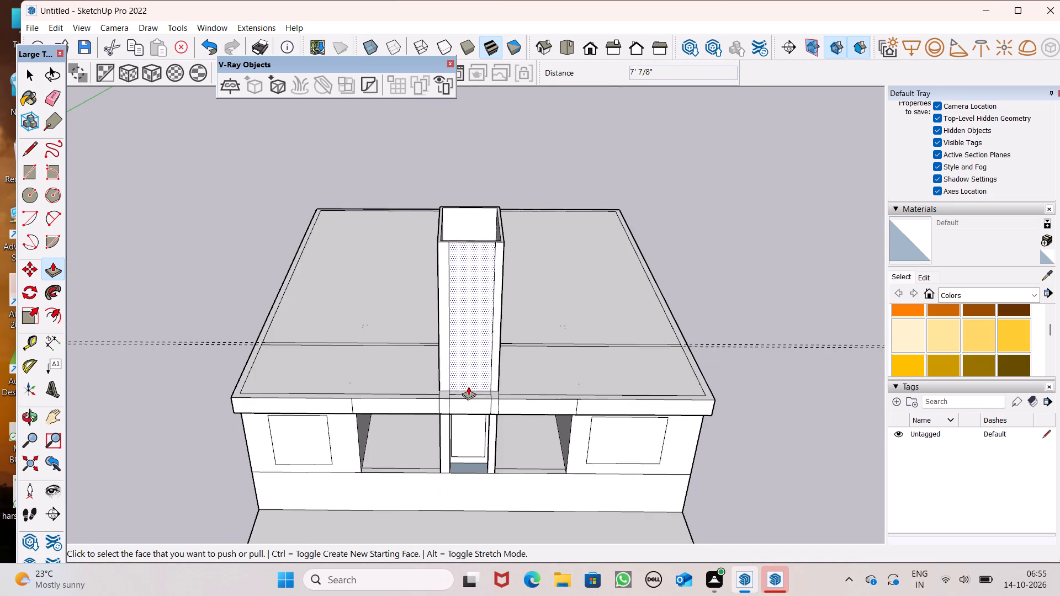
Push/Pull the two pillar outlines in front of the shaft upward by about 17' to the shaft's top.
middle_click_drag(480, 403, 510, 491)
scroll(489, 317, "up", 7)
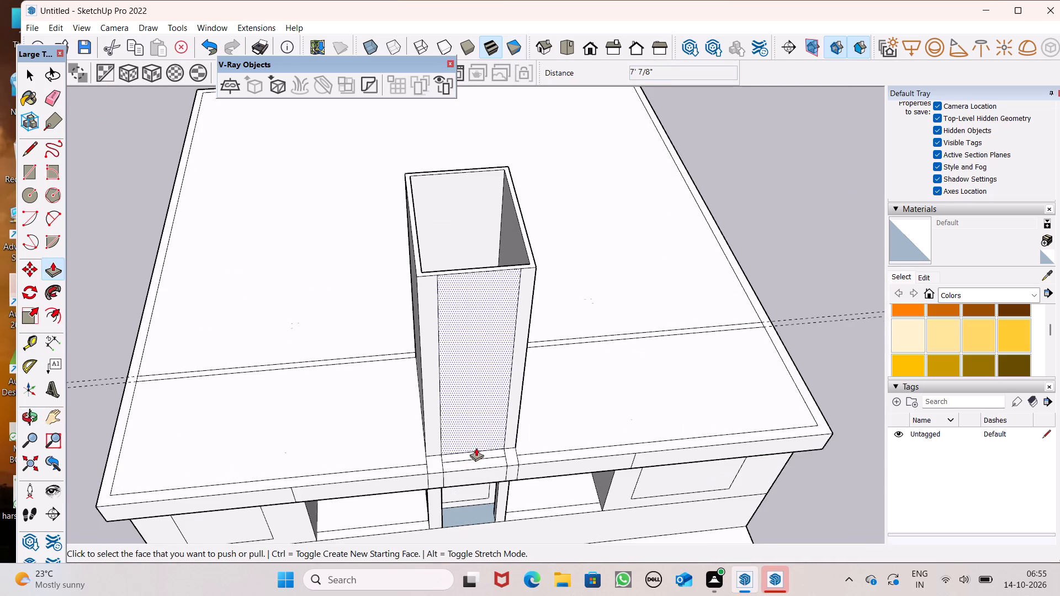
left_click_drag(431, 464, 427, 266)
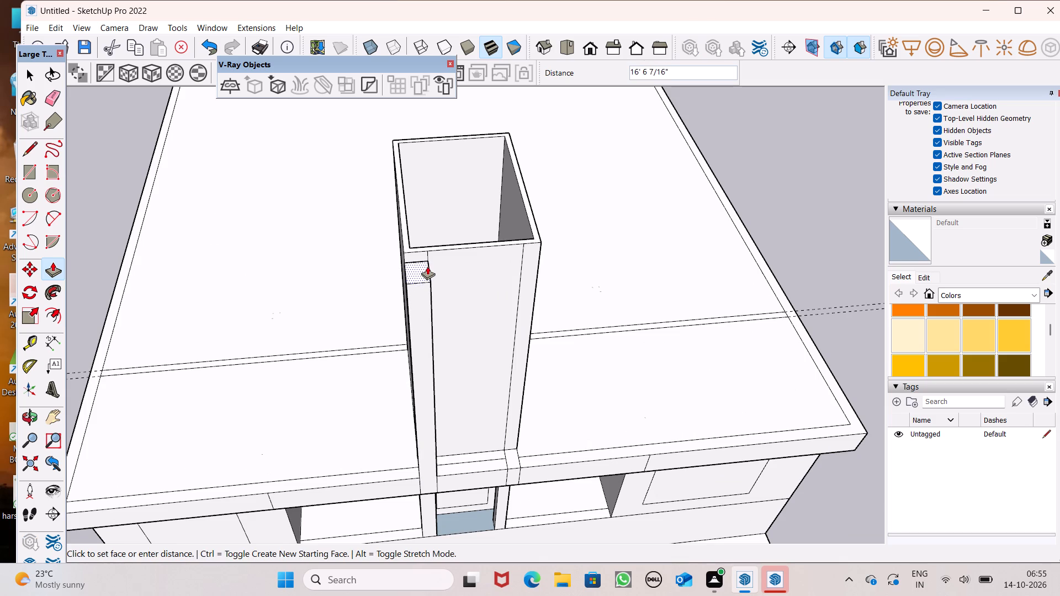
left_click_drag(427, 266, 425, 257)
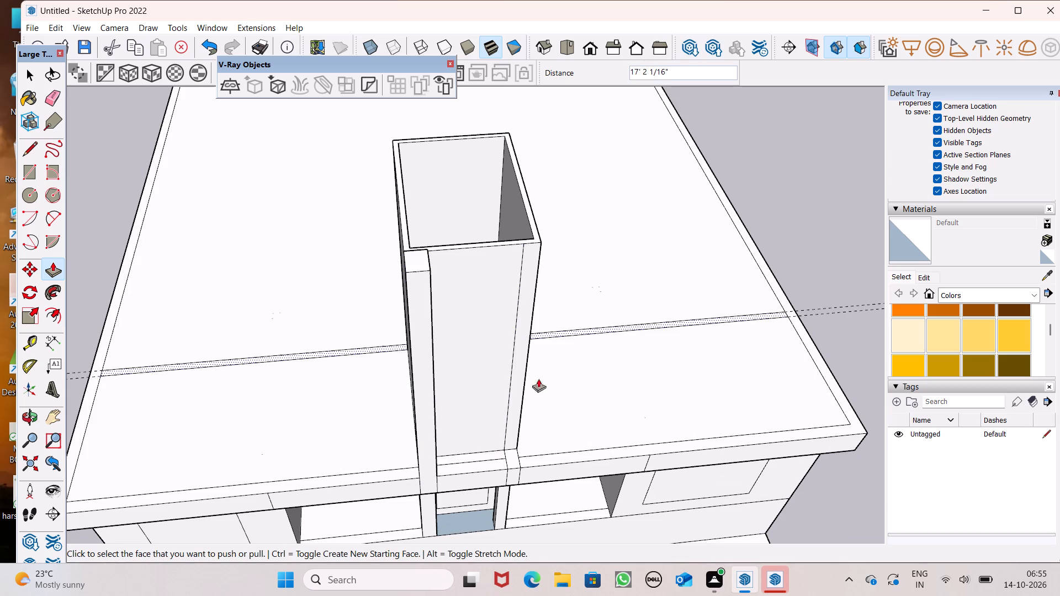
left_click_drag(514, 457, 506, 429)
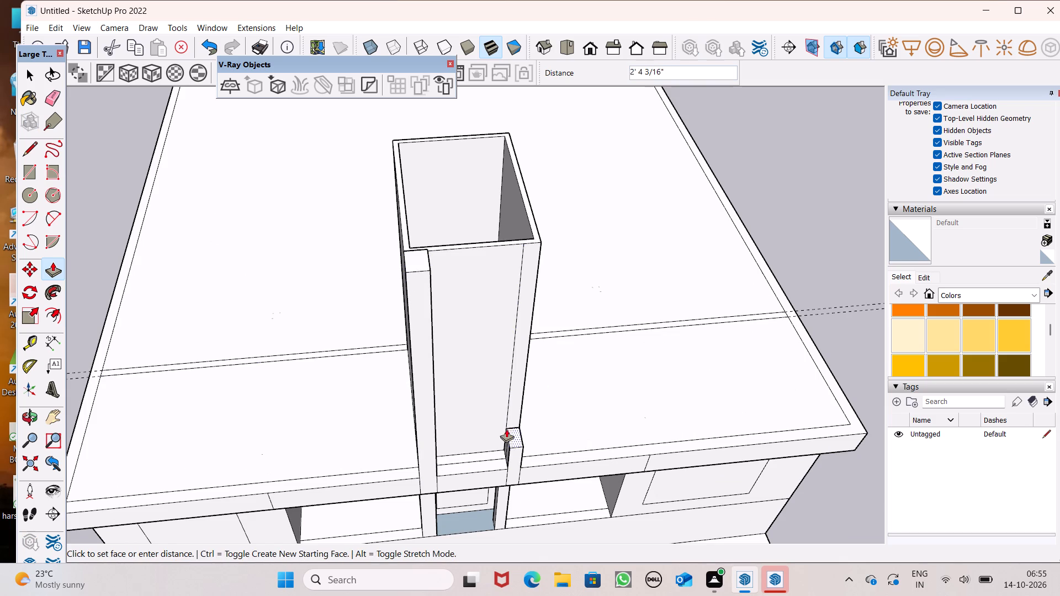
left_click_drag(506, 429, 513, 244)
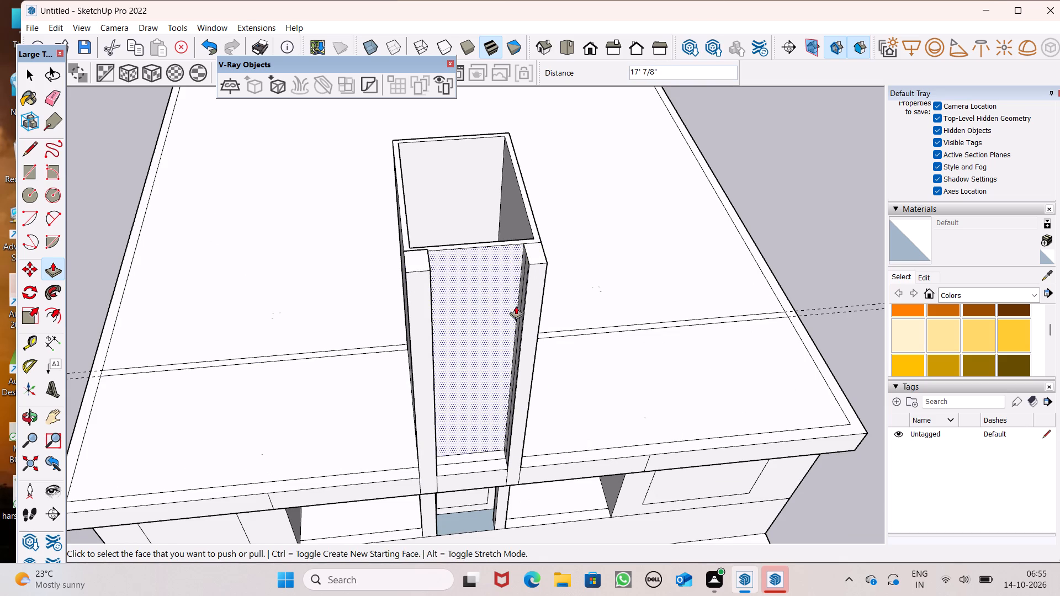
scroll(517, 307, "down", 5)
middle_click_drag(607, 355, 302, 389)
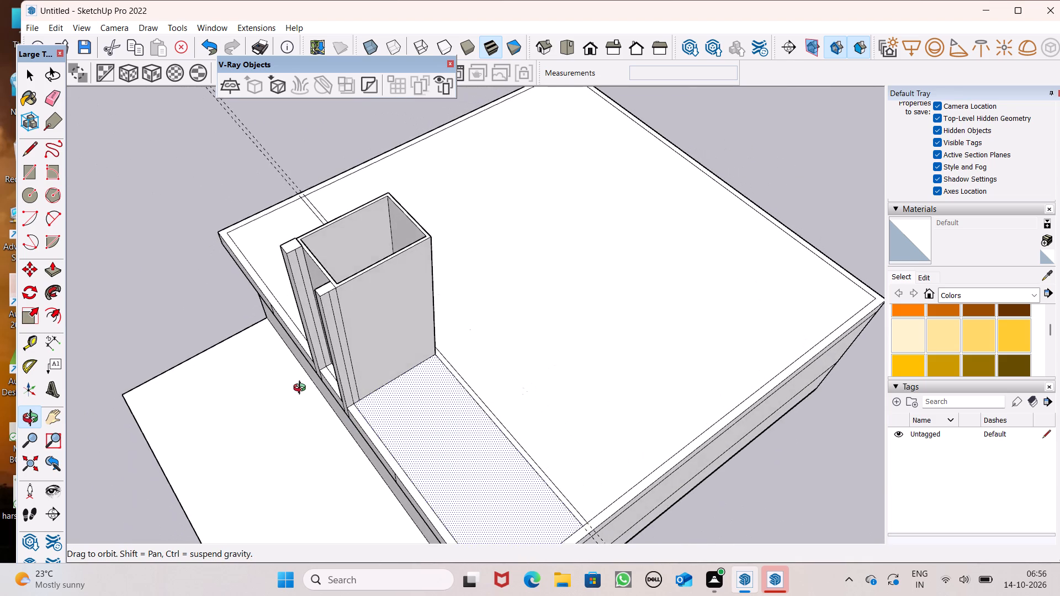
middle_click_drag(302, 389, 545, 242)
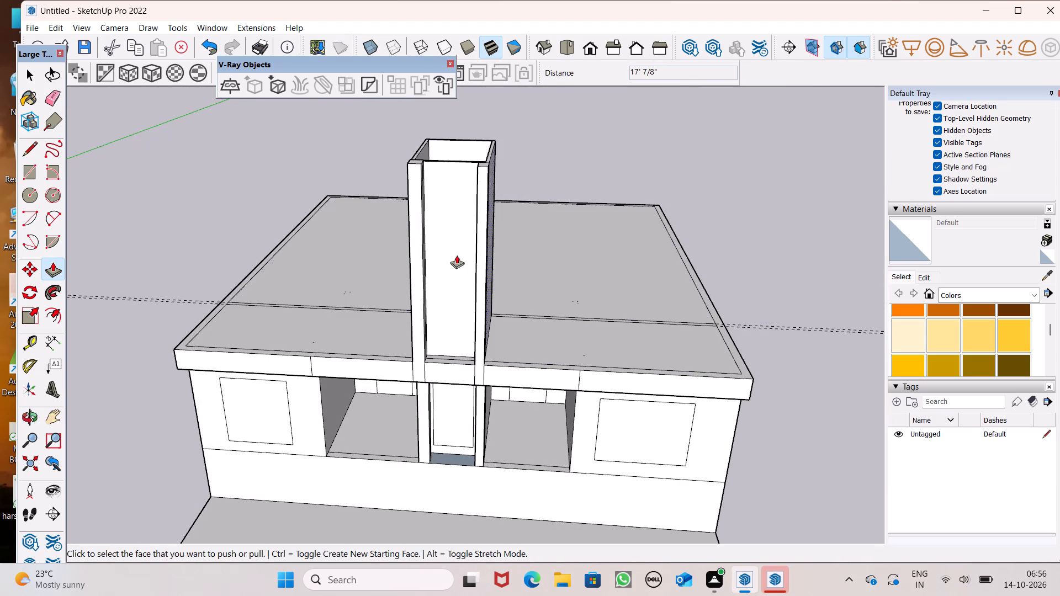
key("space")
Draw a short line from the shaft's left back corner at slab level straight across to the farther cross line.
middle_click_drag(416, 280, 333, 438)
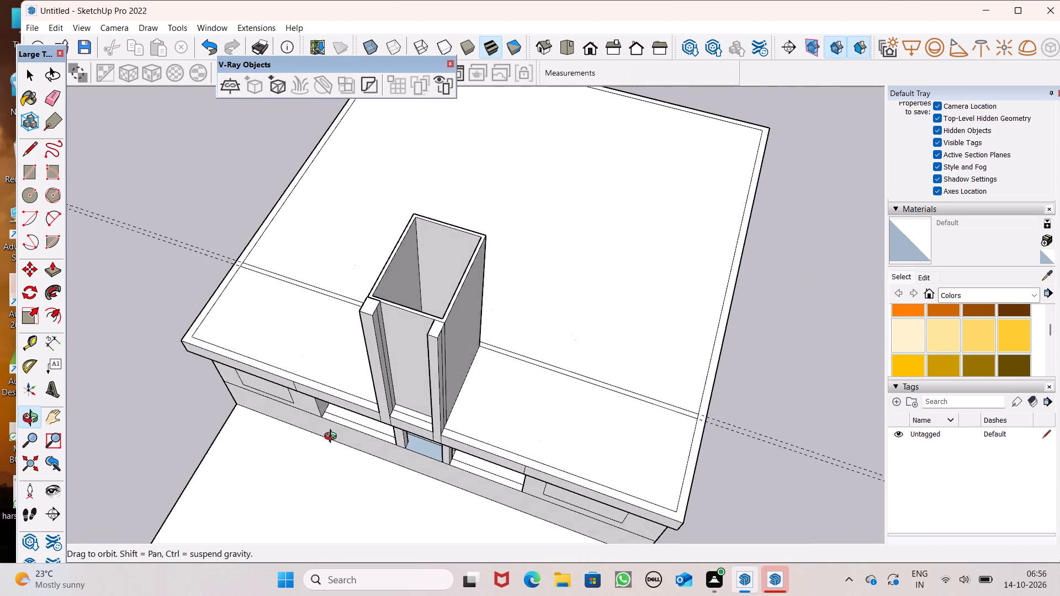
middle_click_drag(333, 438, 356, 450)
left_click(329, 425)
left_click(329, 421)
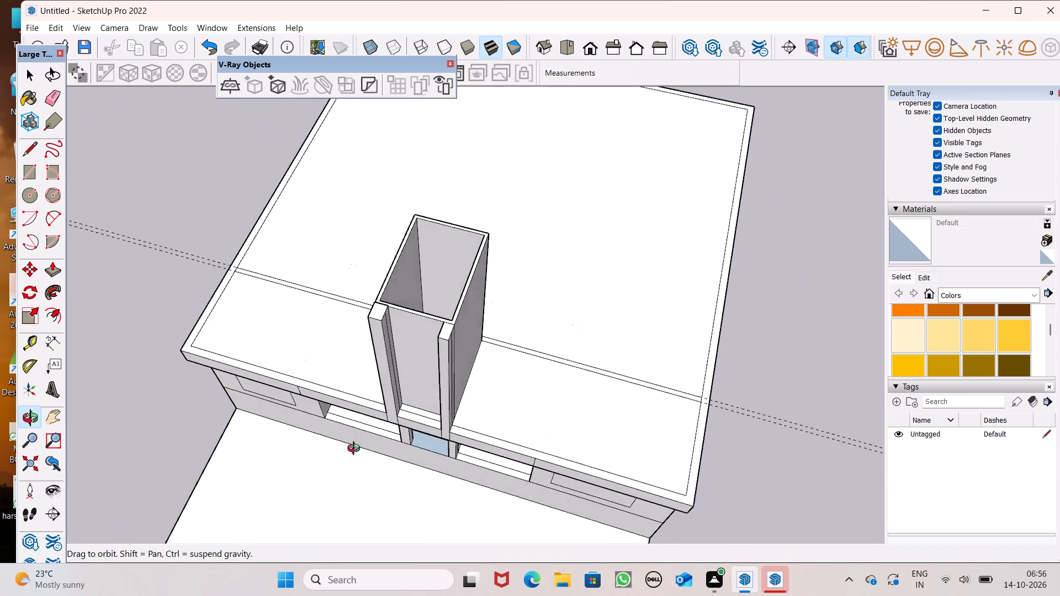
middle_click_drag(356, 450, 424, 492)
middle_click_drag(650, 380, 351, 482)
scroll(650, 388, "up", 1)
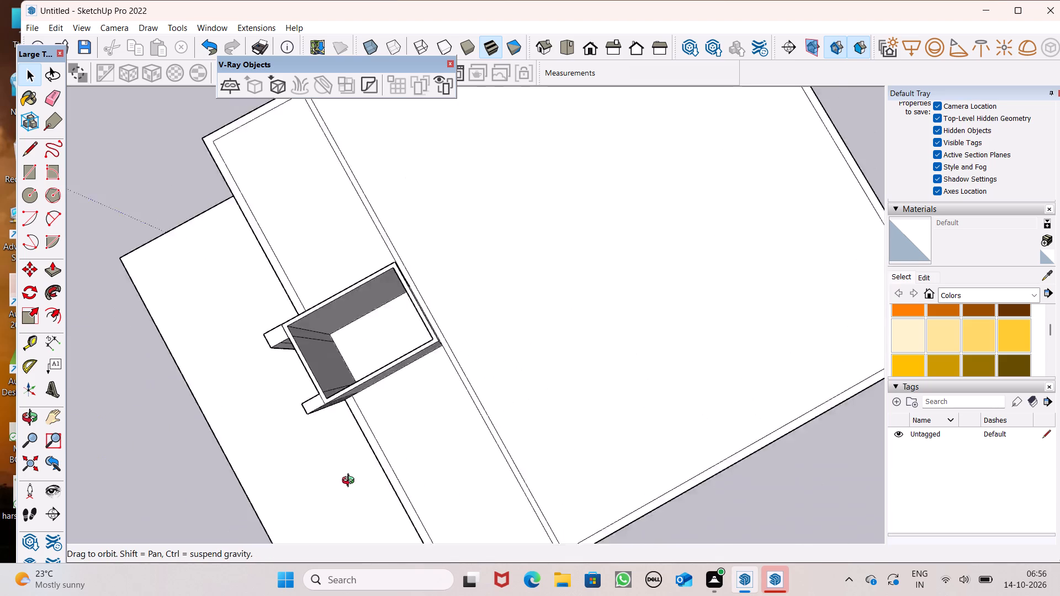
middle_click_drag(351, 482, 266, 481)
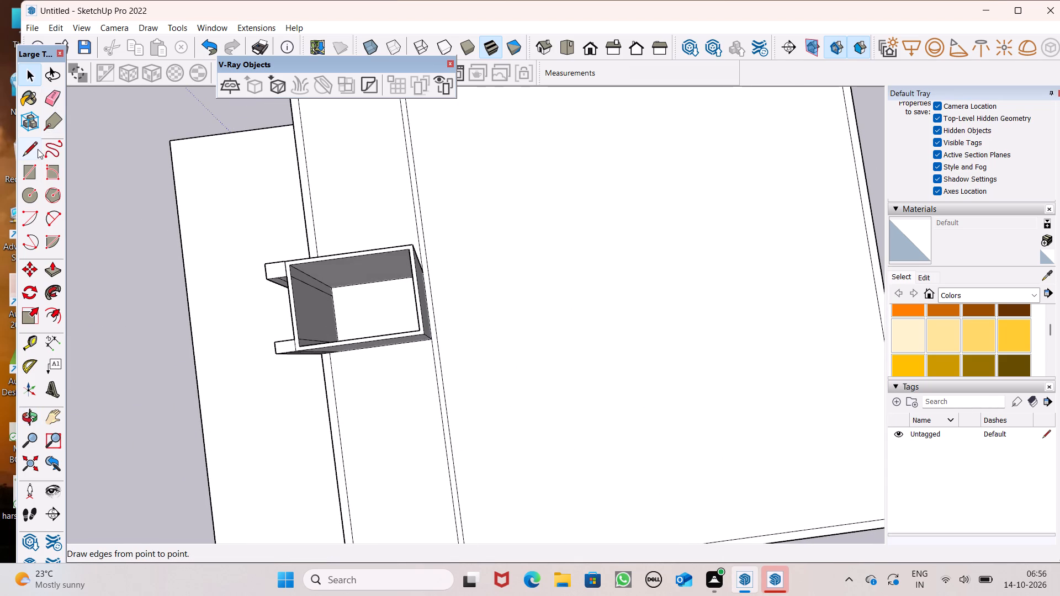
double_click(37, 149)
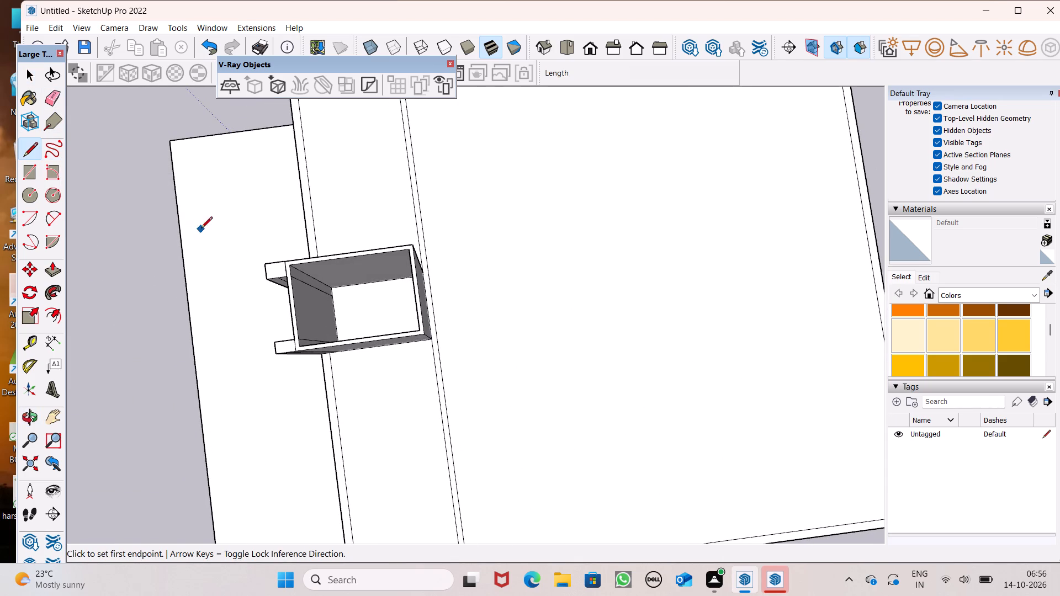
scroll(412, 240, "up", 6)
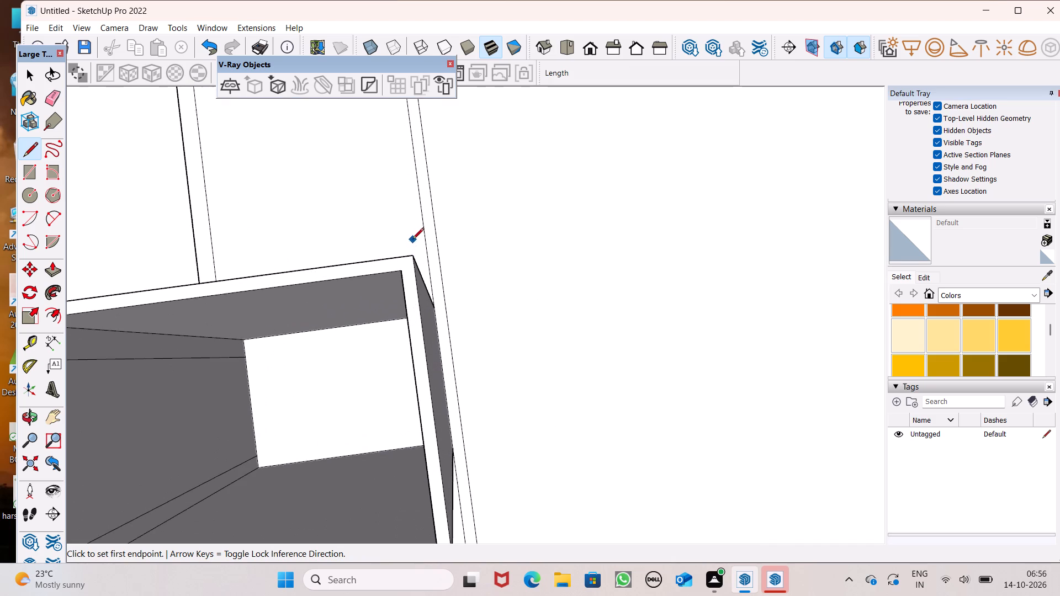
scroll(412, 240, "up", 1)
scroll(428, 288, "down", 7)
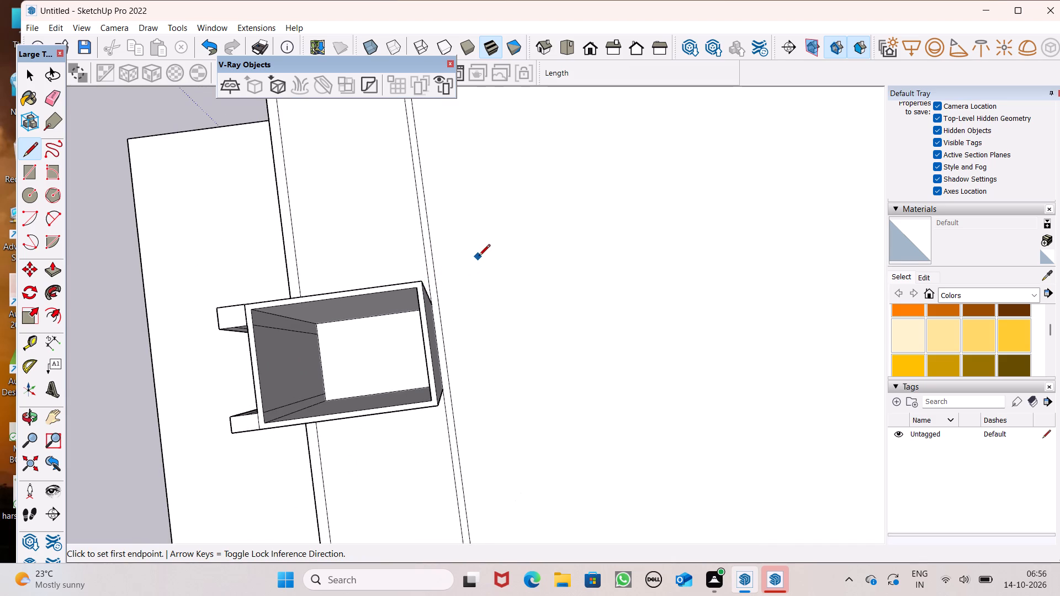
scroll(479, 257, "up", 5)
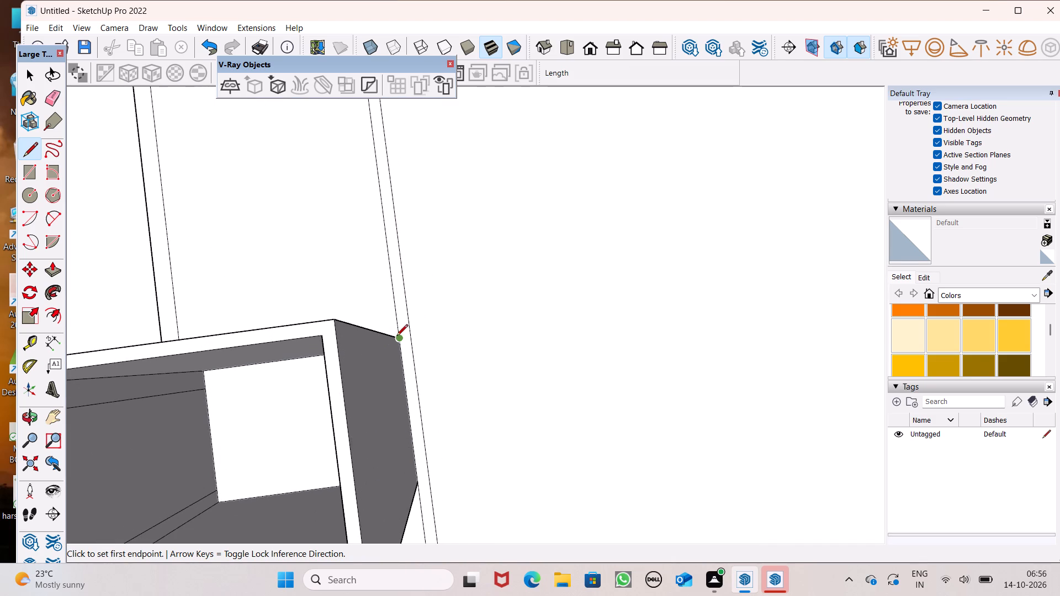
left_click(396, 336)
left_click(402, 336)
left_click_drag(412, 334, 412, 328)
Draw a 6" line from the shaft's right back corner at slab level across to the farther cross line.
scroll(364, 242, "down", 4)
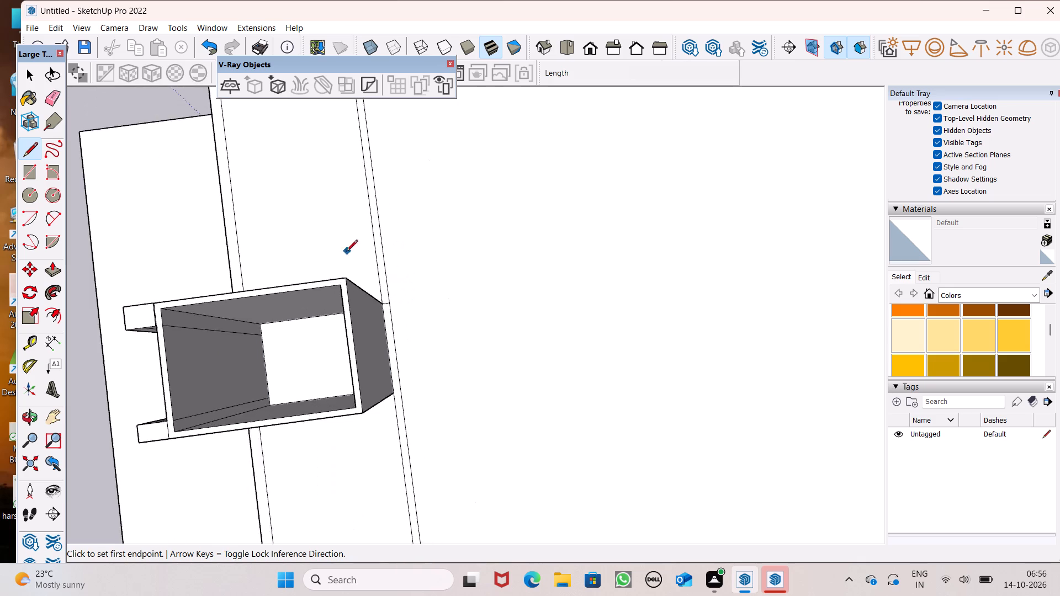
scroll(346, 252, "down", 2)
scroll(398, 403, "up", 6)
double_click(382, 366)
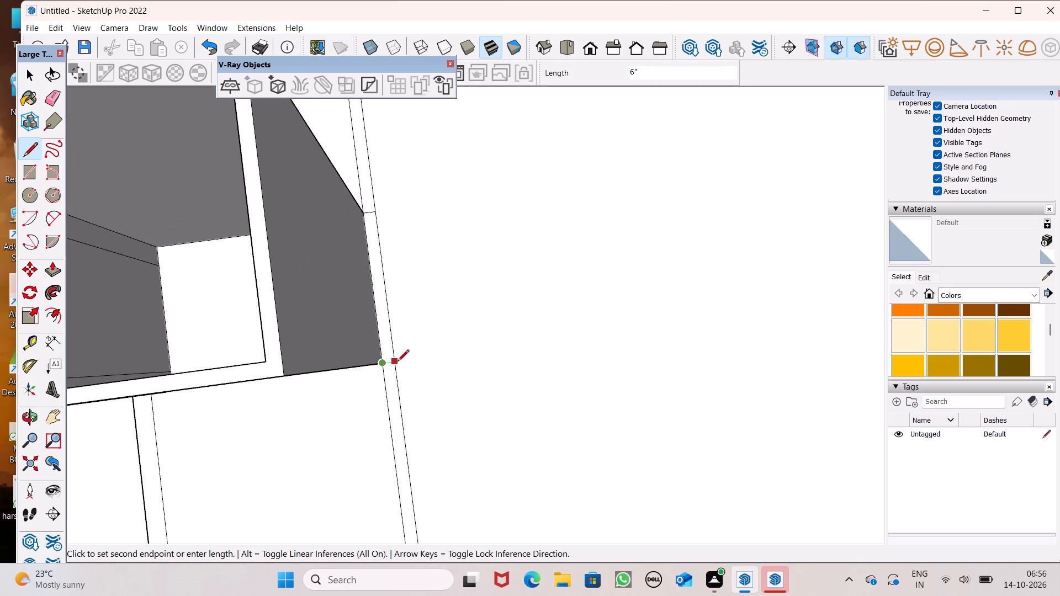
left_click(397, 362)
scroll(365, 347, "down", 16)
Examine the roof slab's cross lines and border around the shaft from above.
middle_click_drag(358, 367, 521, 340)
scroll(342, 288, "up", 2)
scroll(319, 237, "up", 1)
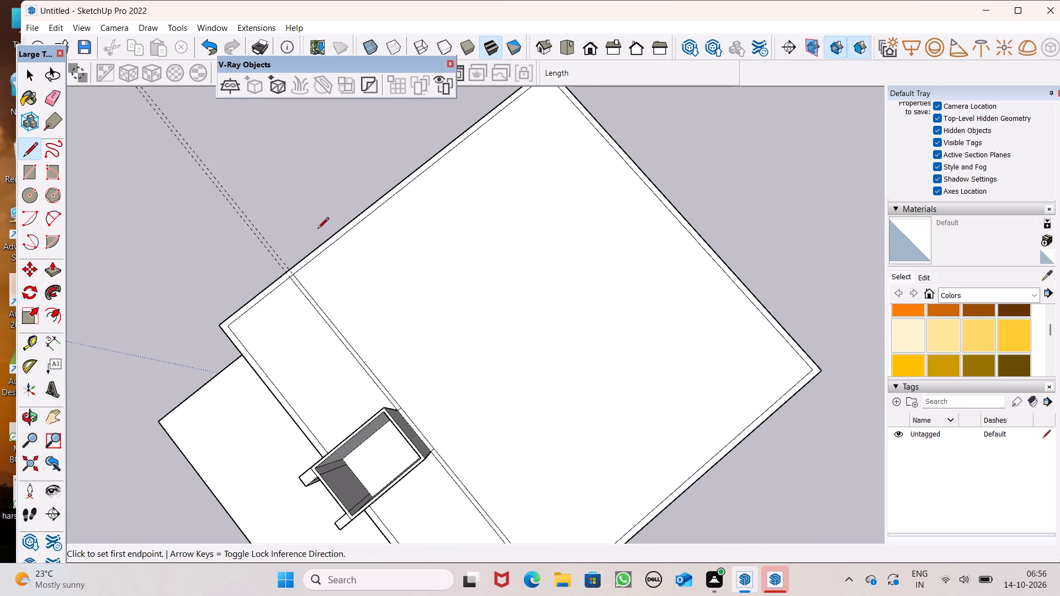
middle_click_drag(492, 541, 410, 521)
scroll(449, 542, "up", 1)
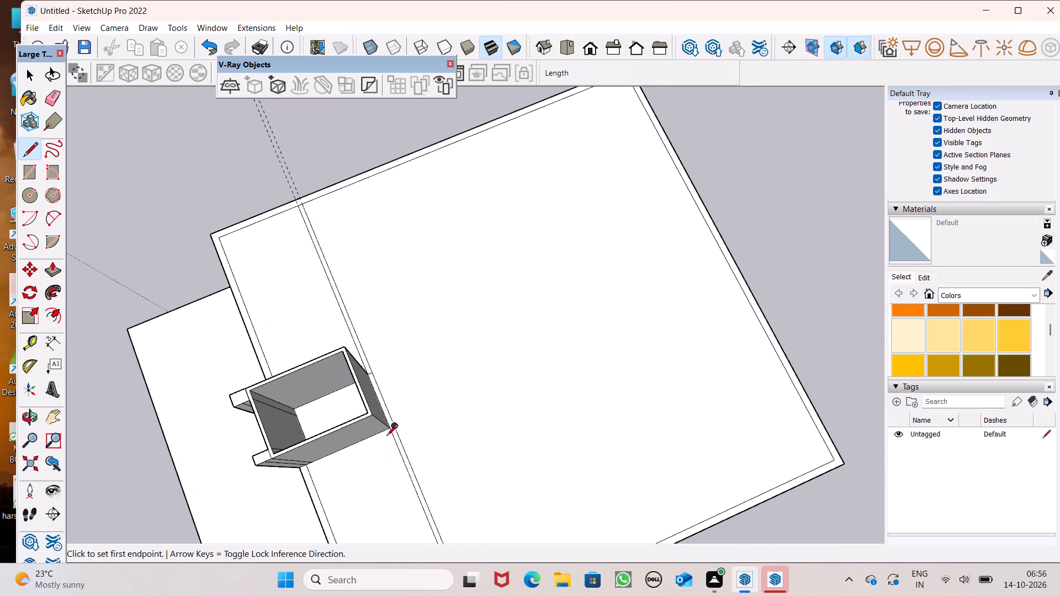
middle_click_drag(406, 438, 515, 390)
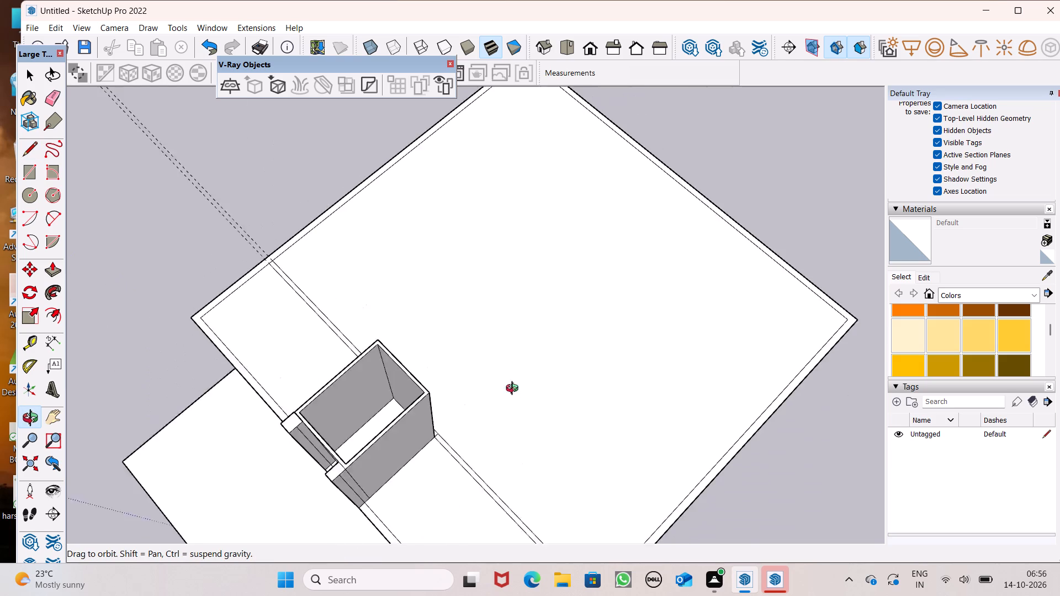
middle_click_drag(515, 390, 217, 494)
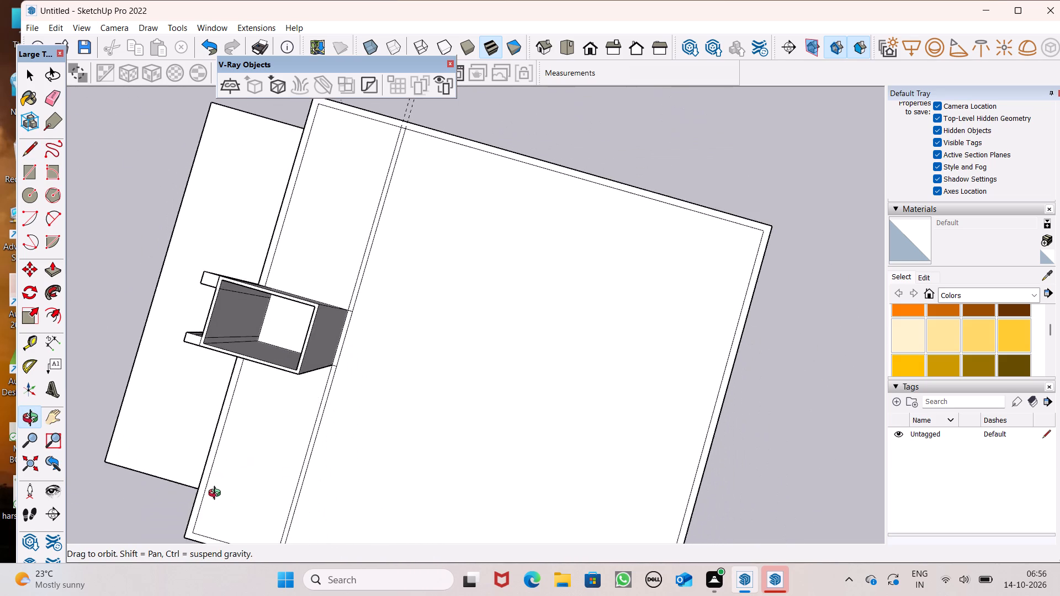
middle_click_drag(217, 494, 179, 479)
scroll(245, 338, "down", 3)
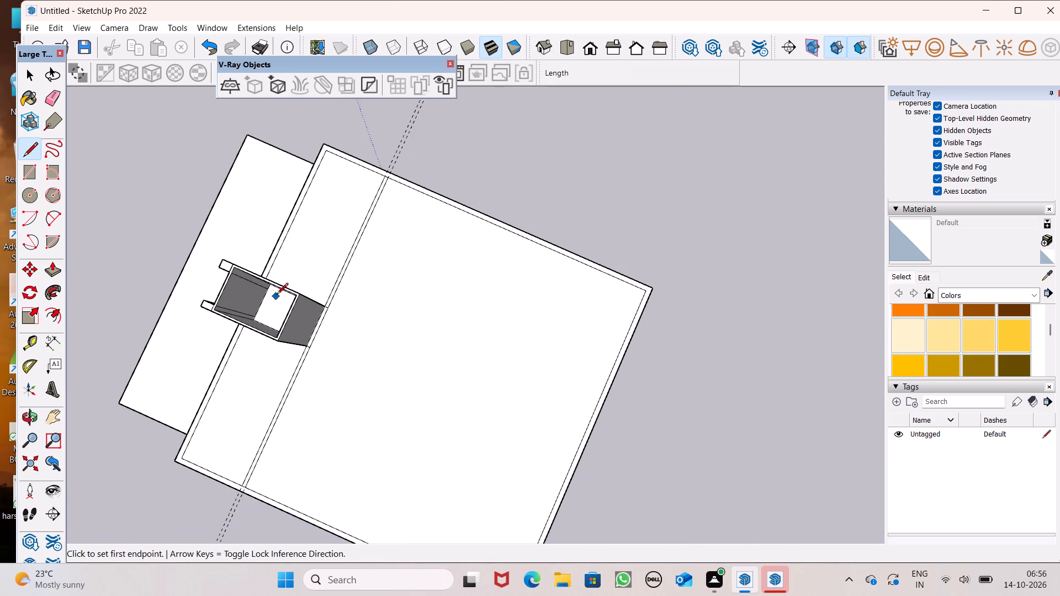
scroll(277, 294, "up", 6)
scroll(295, 393, "down", 6)
scroll(282, 275, "down", 7)
scroll(323, 381, "up", 1)
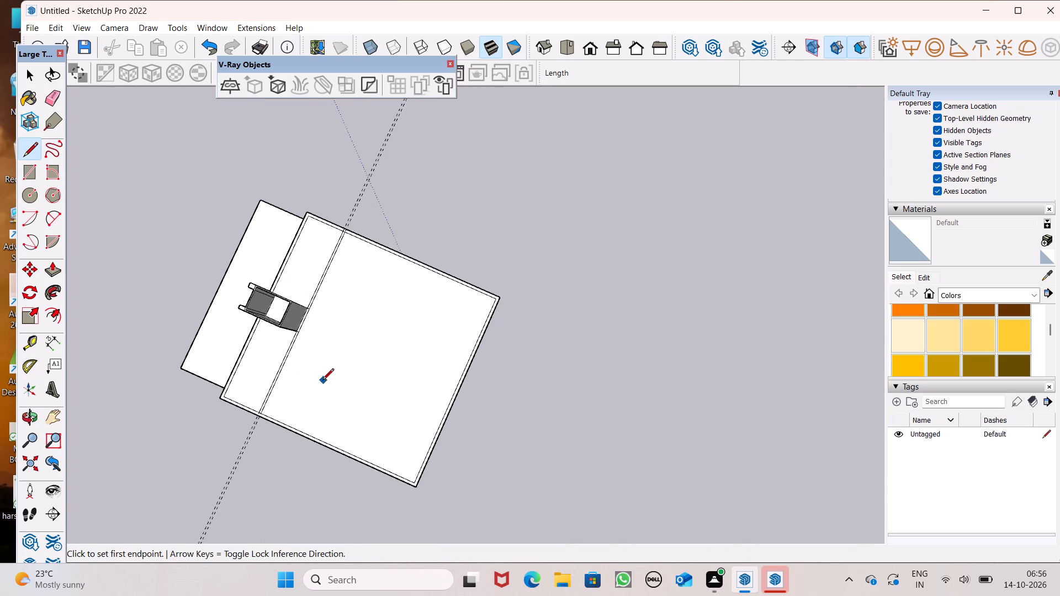
scroll(322, 381, "up", 2)
middle_click_drag(322, 381, 322, 366)
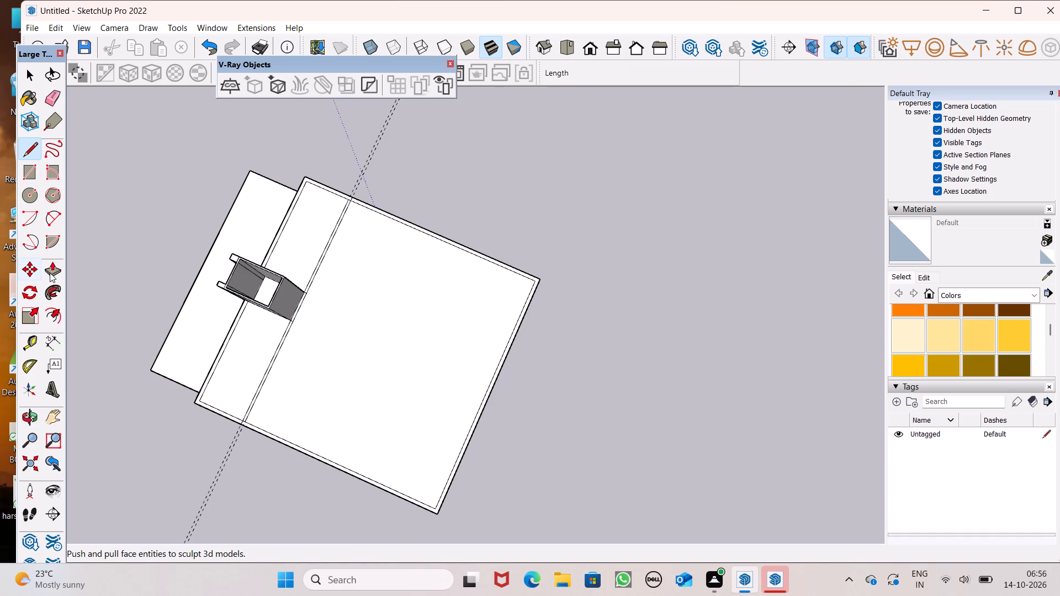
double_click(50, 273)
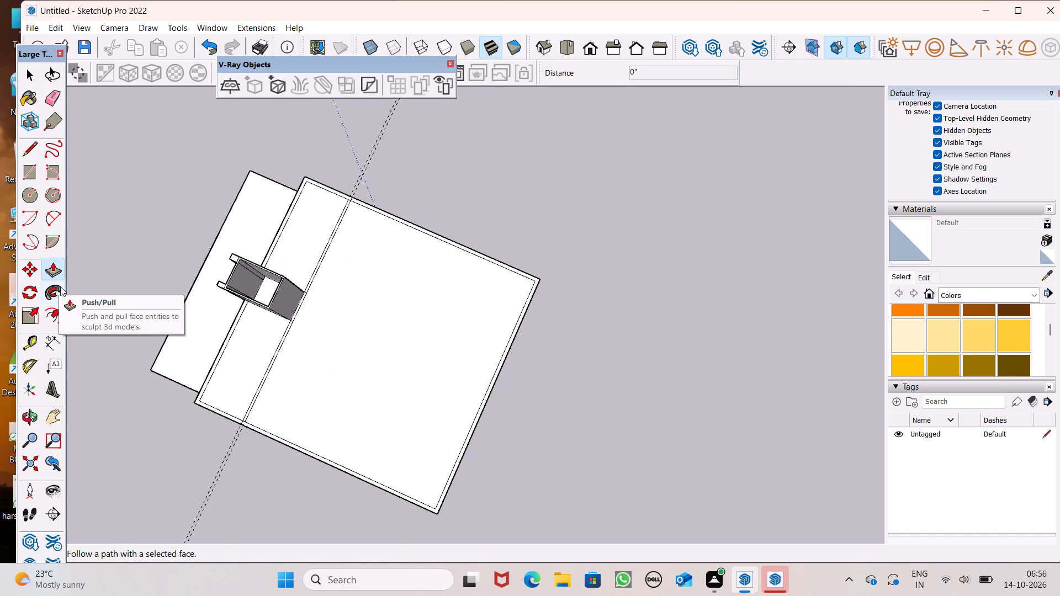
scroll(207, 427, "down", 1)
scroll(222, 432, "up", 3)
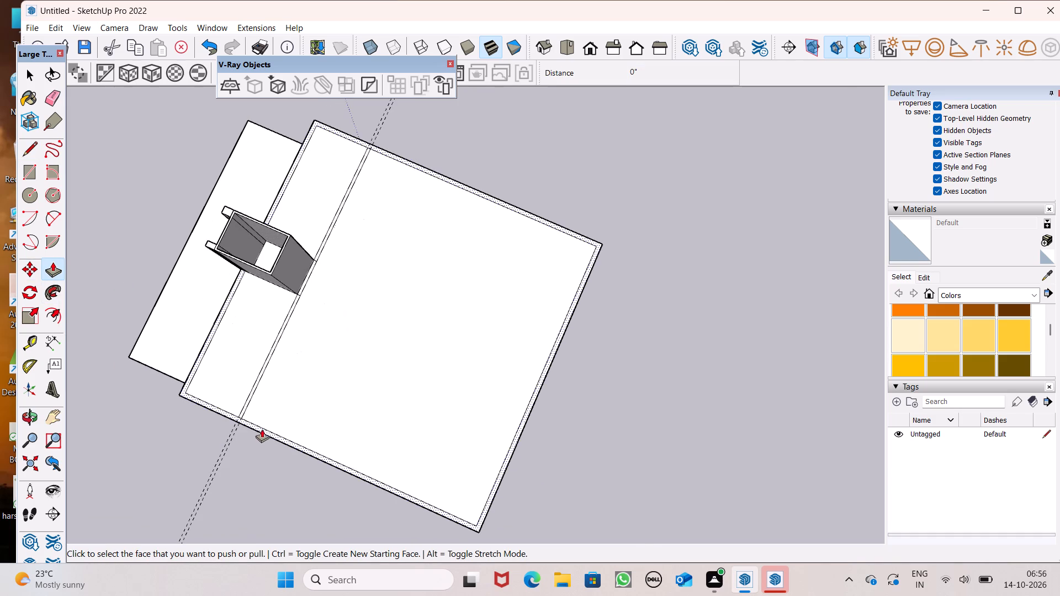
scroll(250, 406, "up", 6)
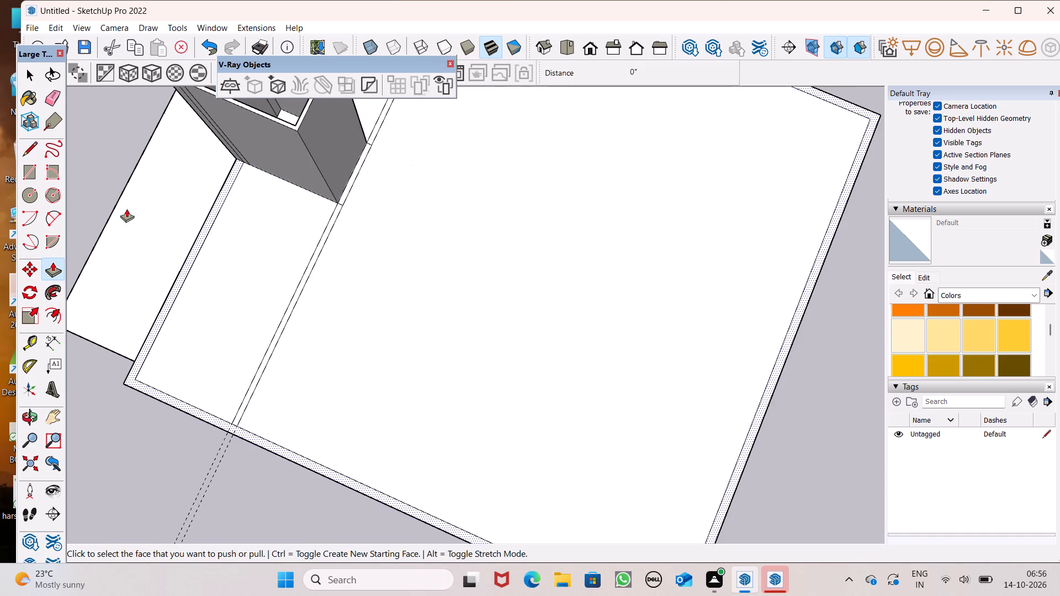
Erase the inset border segment between the two cross lines at the slab's right side edge.
left_click(51, 100)
scroll(252, 449, "up", 3)
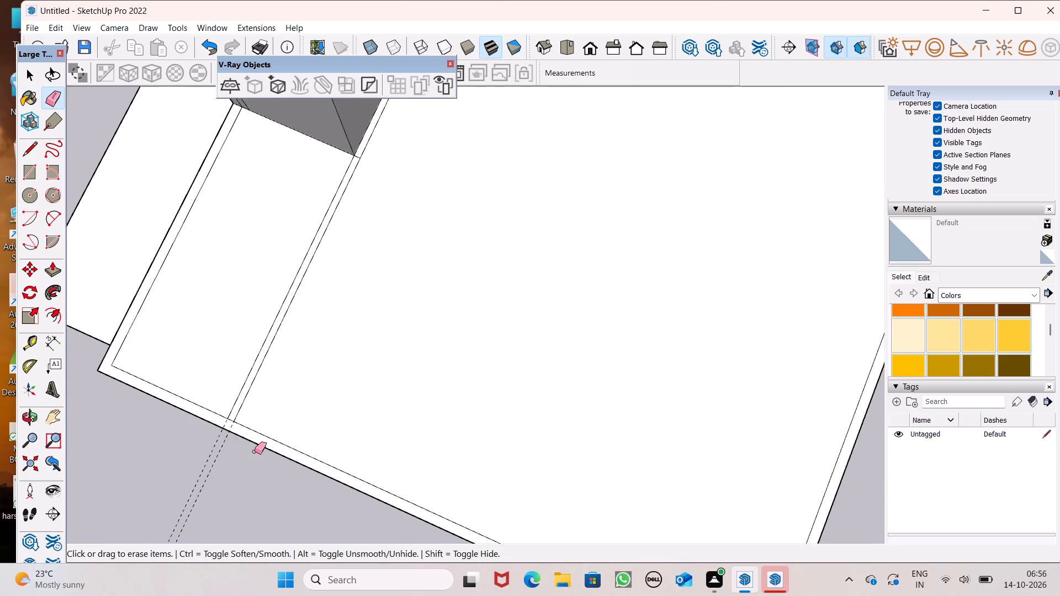
scroll(255, 451, "up", 11)
left_click_drag(202, 374, 198, 382)
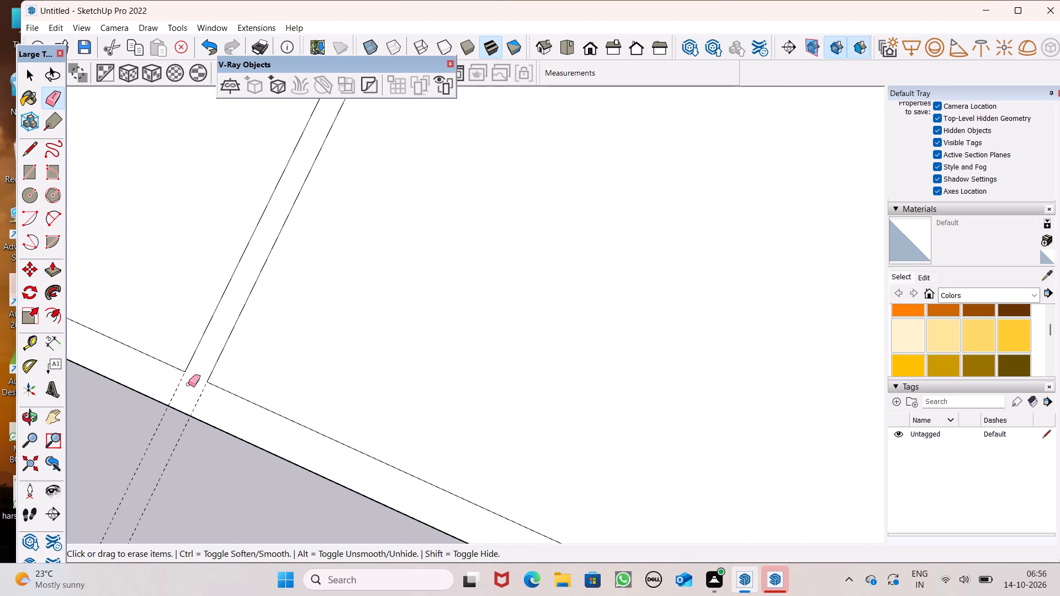
Erase the two dashed guide lines and the inset border segment between the cross lines at the slab's left side edge.
scroll(89, 517, "down", 6)
scroll(60, 466, "down", 8)
scroll(310, 413, "down", 7)
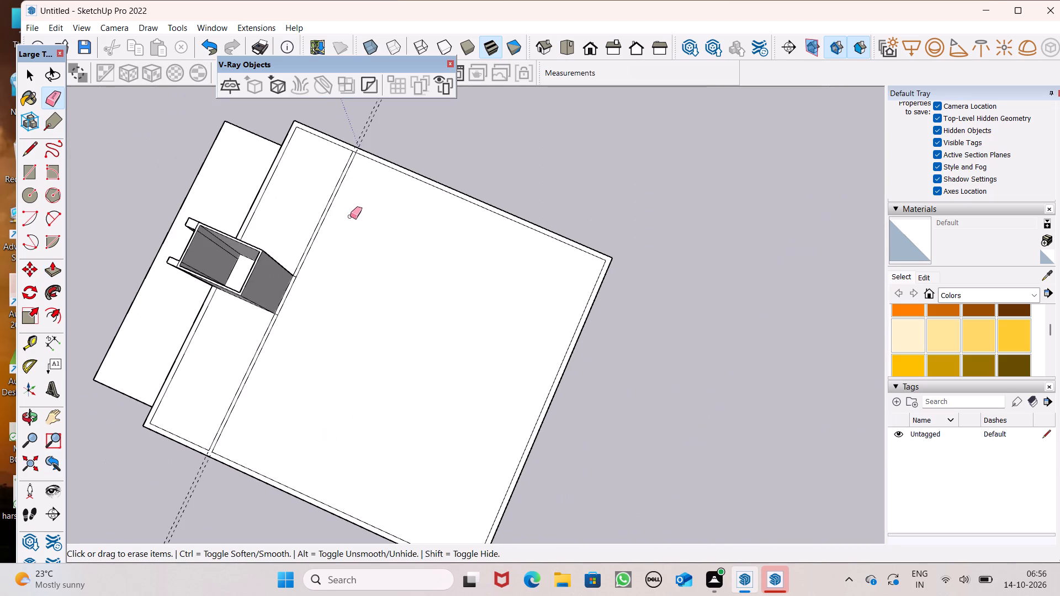
scroll(348, 160, "up", 13)
left_click_drag(364, 109, 357, 103)
left_click_drag(357, 103, 380, 125)
left_click_drag(345, 158, 342, 170)
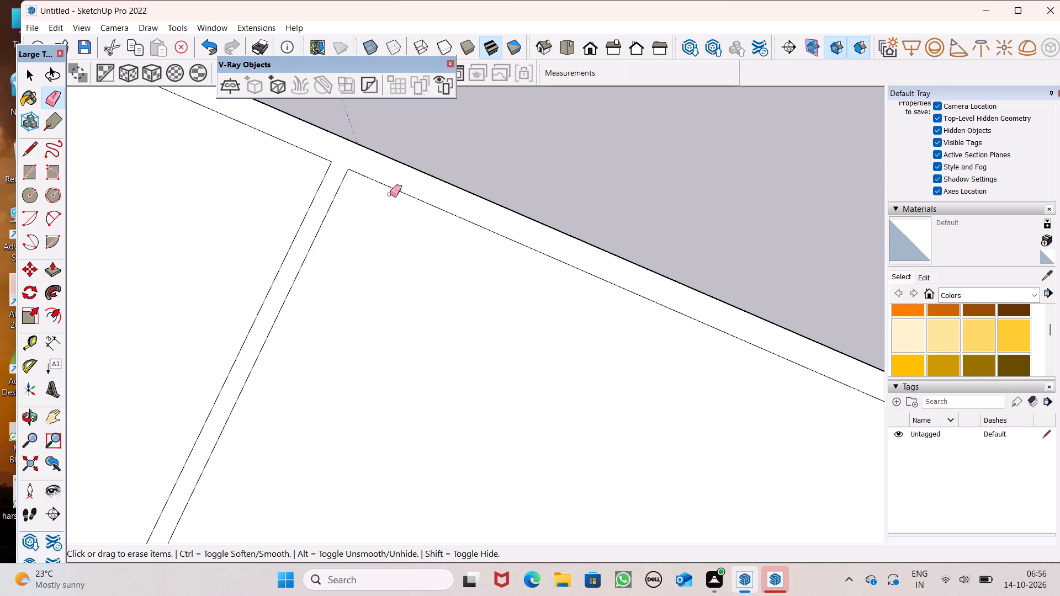
Draw a 9" line across the left-side border, from the front cross line's end to the slab's outer edge.
scroll(574, 198, "down", 10)
scroll(559, 260, "down", 4)
middle_click_drag(497, 343, 644, 262)
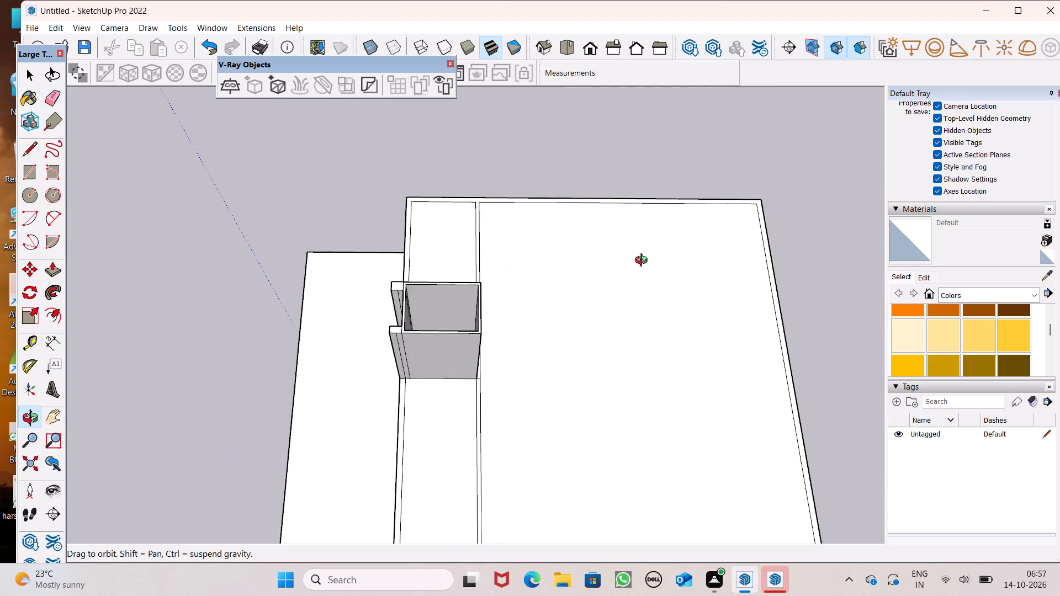
middle_click_drag(644, 262, 519, 336)
left_click(37, 143)
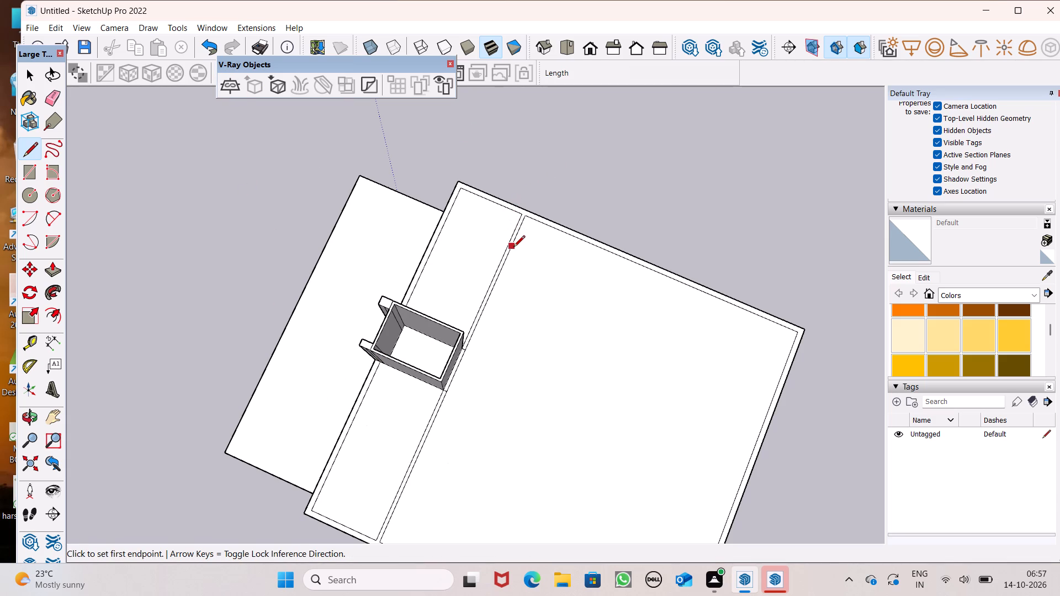
scroll(503, 211, "up", 6)
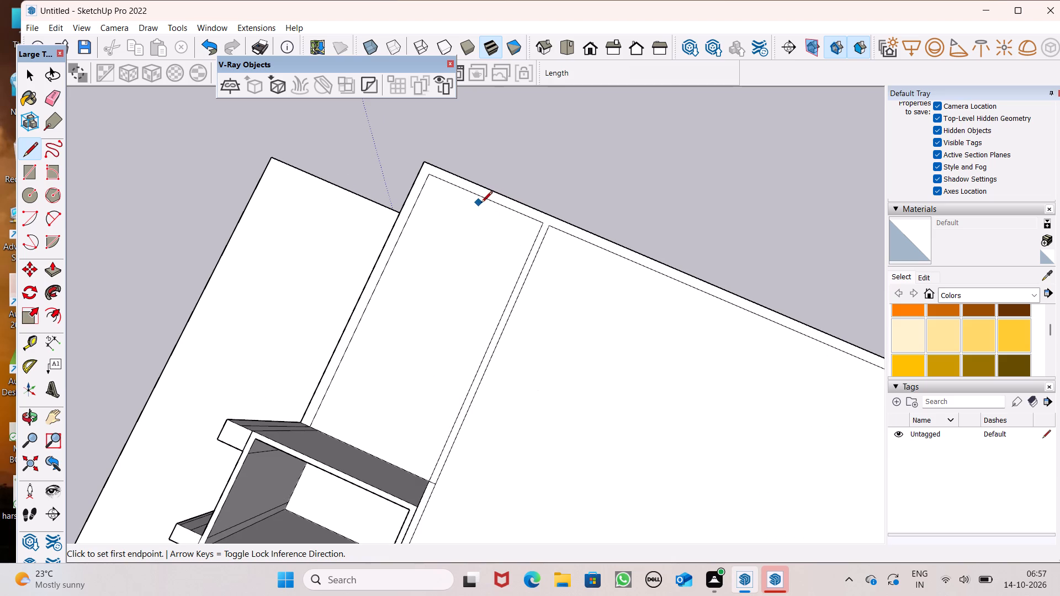
left_click(545, 222)
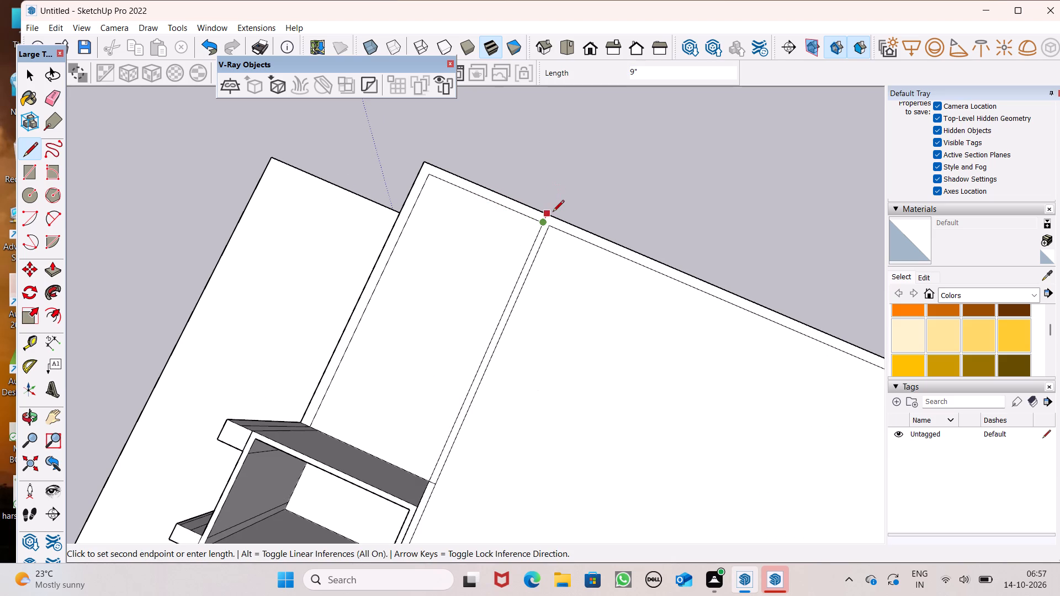
left_click(553, 214)
Draw a 9" line across the border from the inset corner at the slab's front right corner to the outer edge.
scroll(579, 177, "down", 12)
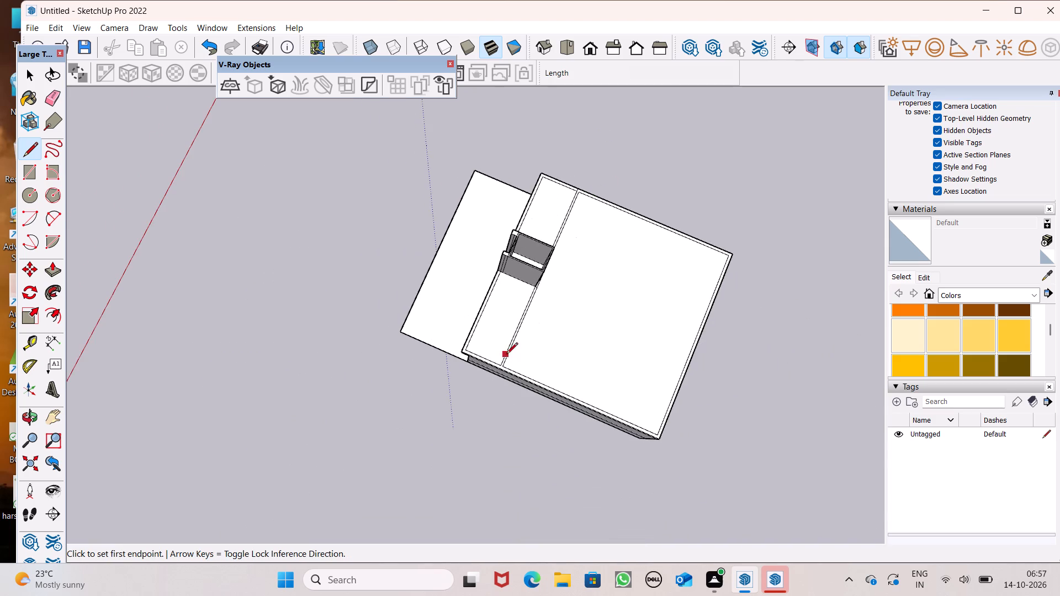
scroll(481, 381, "up", 1)
scroll(475, 390, "down", 1)
scroll(474, 392, "up", 12)
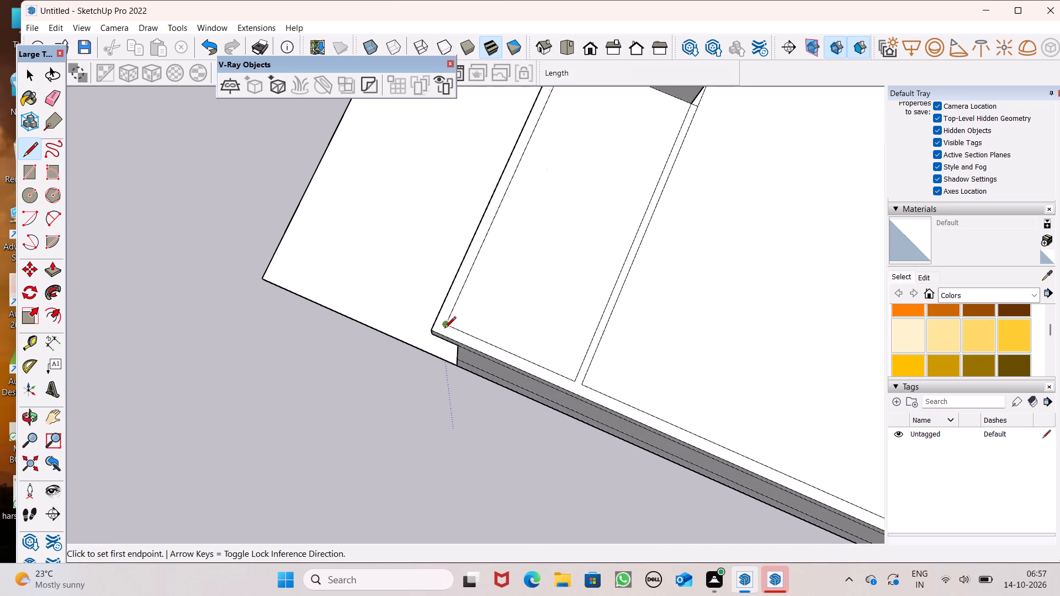
left_click(448, 326)
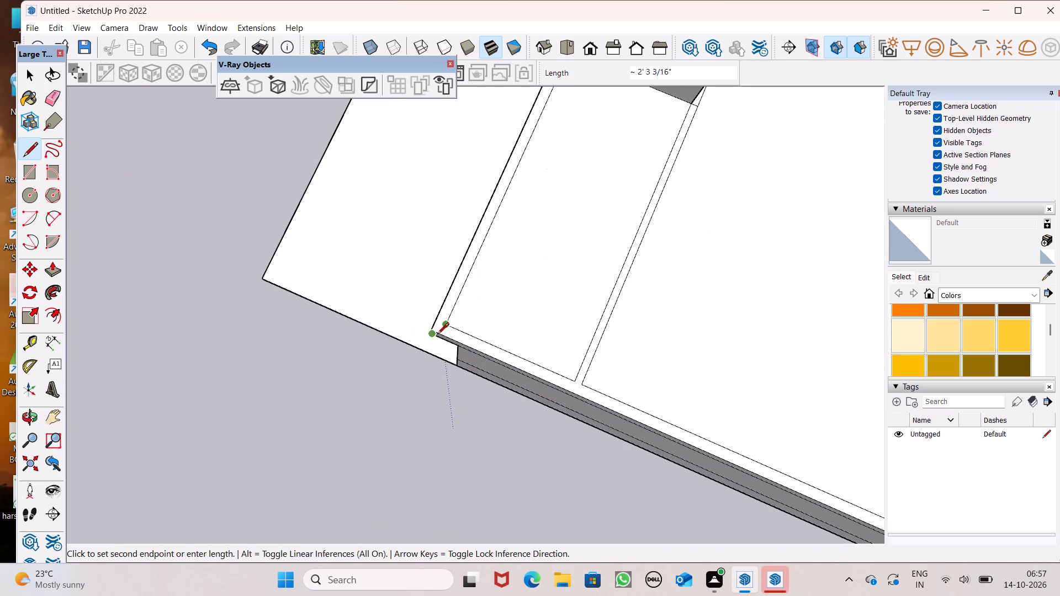
left_click(440, 339)
key("space")
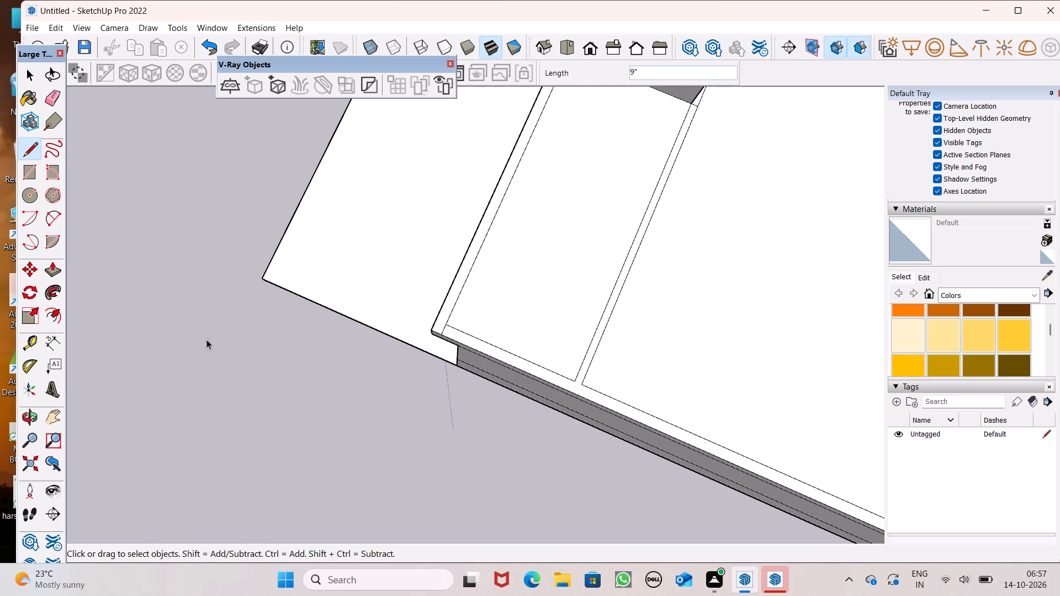
Push/Pull the connected border and cross-wall outline on the slab up 10' to raise the upper-floor walls.
left_click(56, 275)
scroll(173, 334, "down", 8)
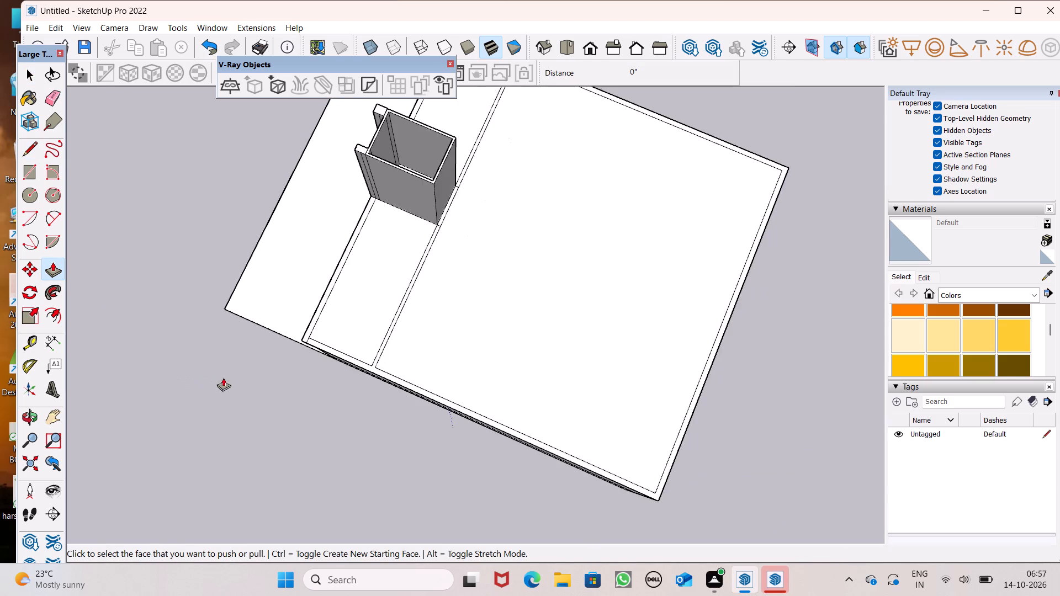
scroll(253, 385, "down", 7)
middle_click_drag(420, 441, 501, 386)
scroll(500, 386, "up", 1)
scroll(283, 412, "up", 12)
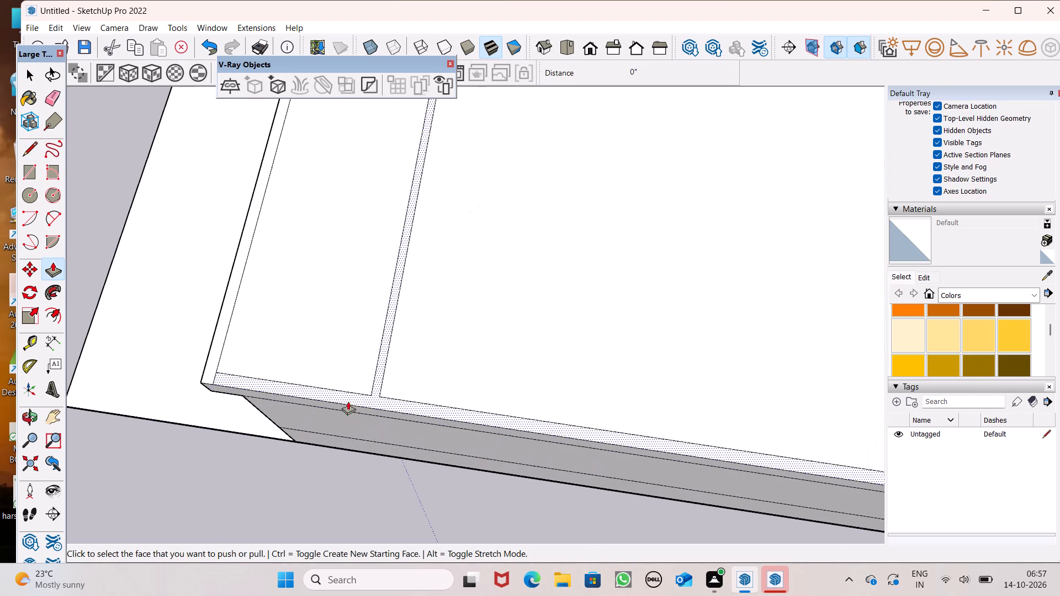
left_click_drag(374, 399, 366, 358)
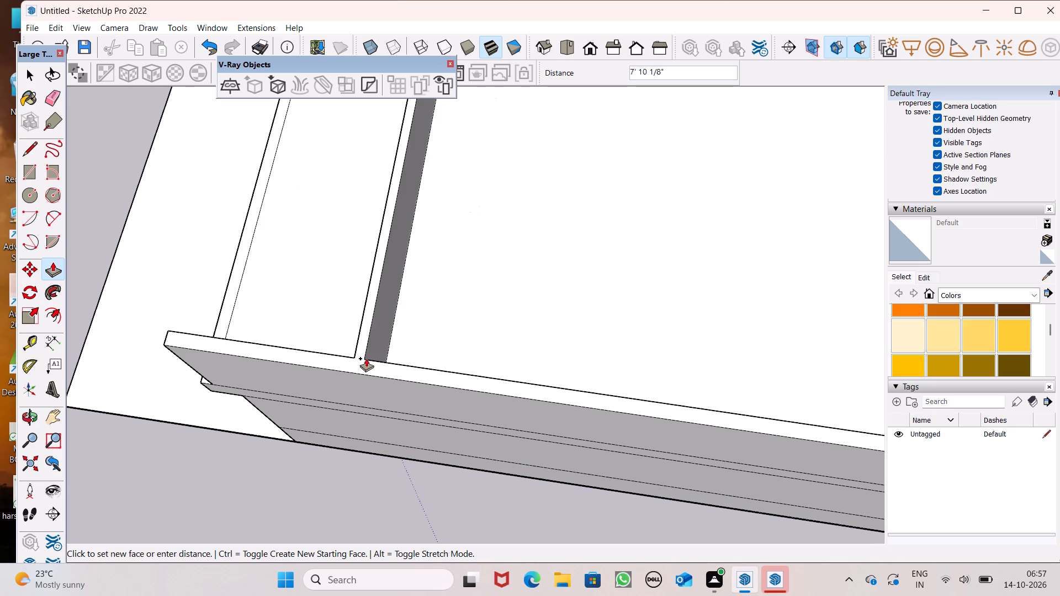
left_click_drag(366, 358, 365, 358)
key("1")
type("0'")
key("Return")
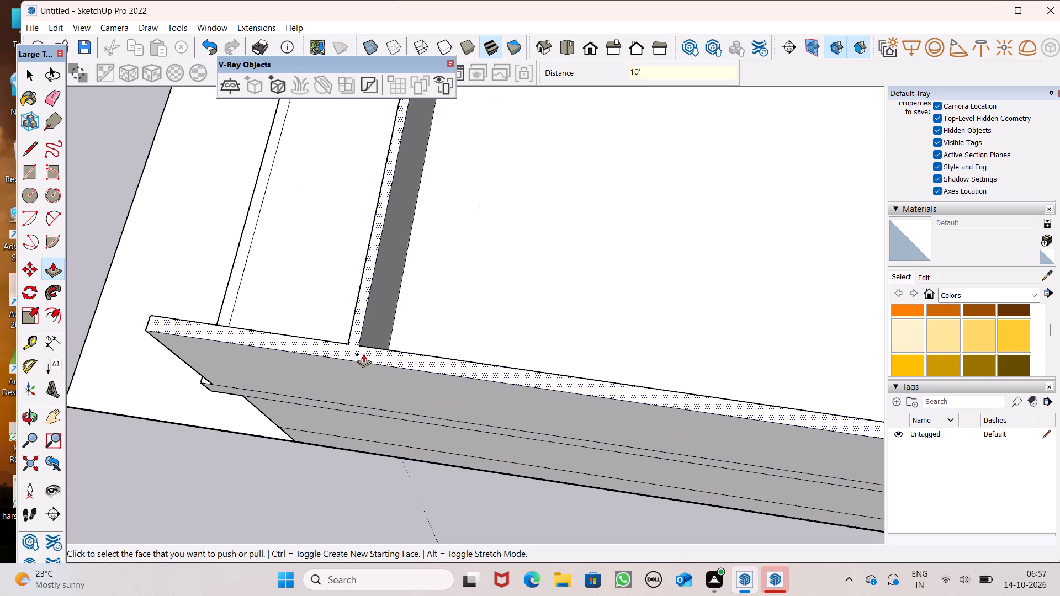
Pull the top face of the upper-floor walls up another 2' as a separate slab-height band.
scroll(367, 365, "down", 6)
middle_click_drag(361, 387, 743, 114)
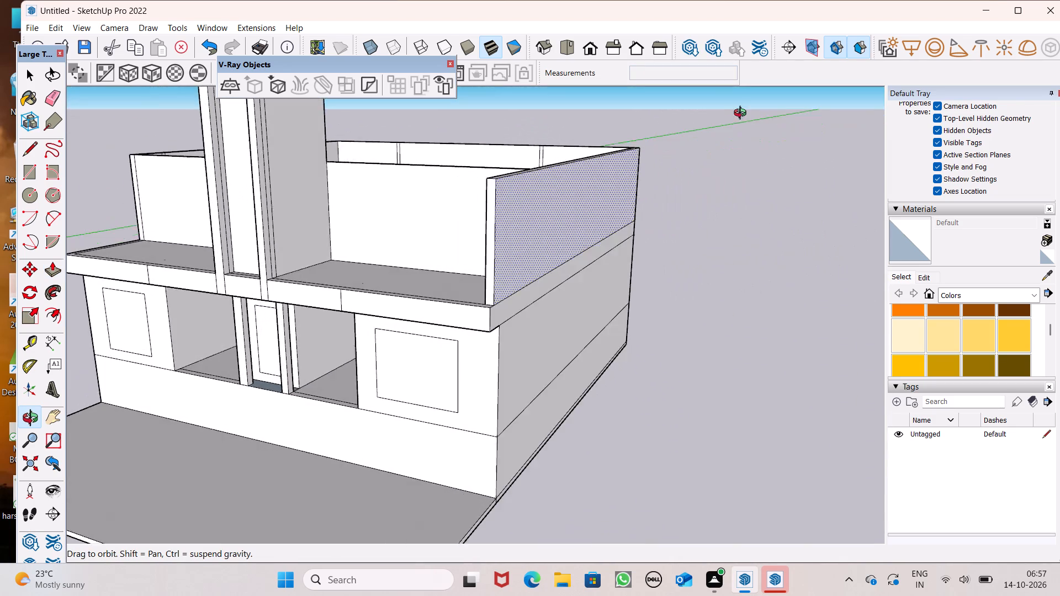
middle_click_drag(743, 114, 852, 230)
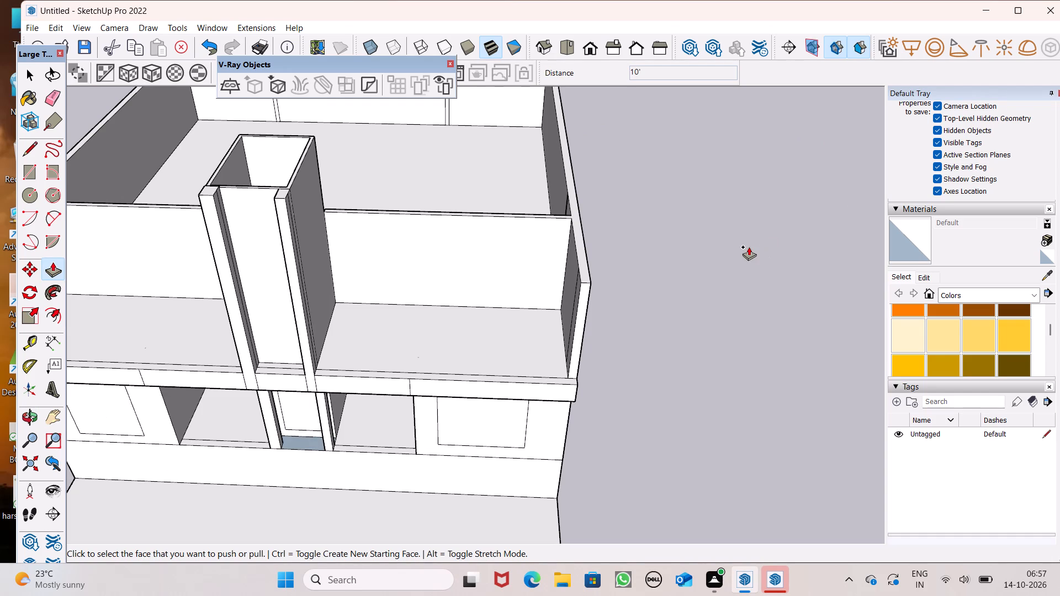
scroll(746, 259, "down", 6)
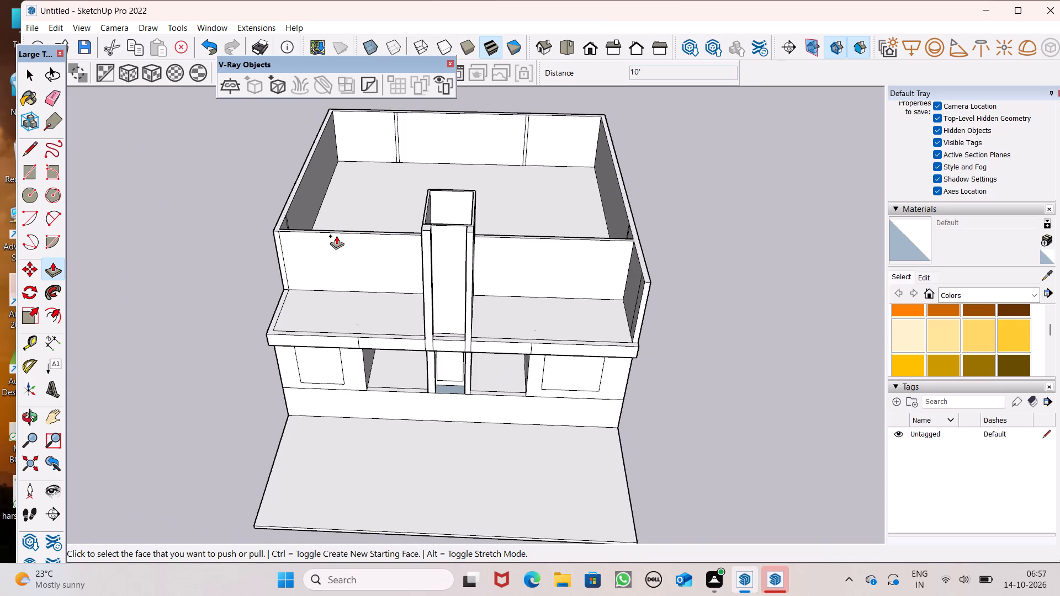
scroll(325, 232, "up", 7)
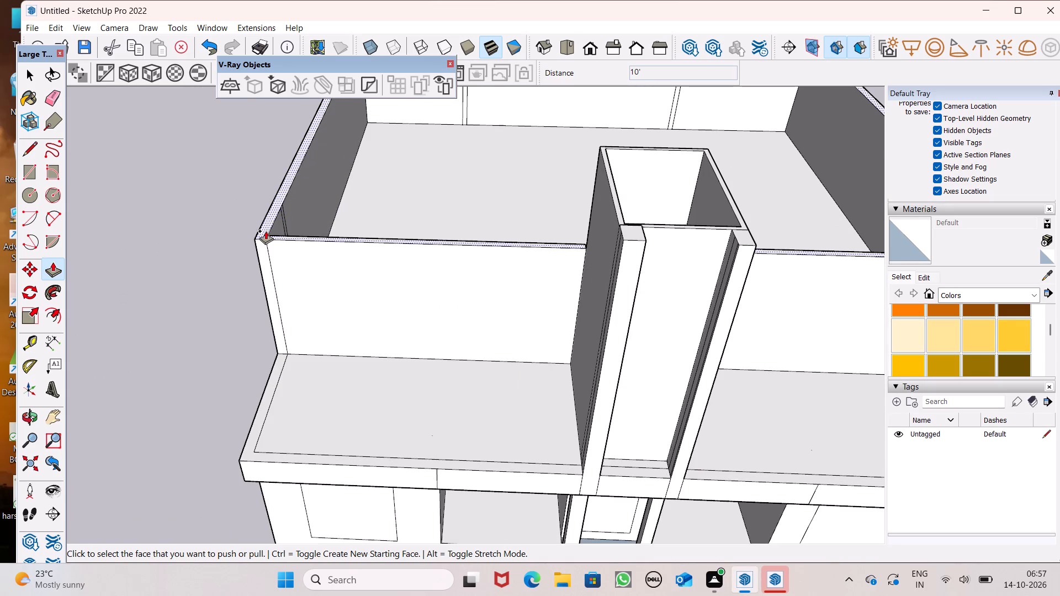
left_click_drag(261, 231, 257, 210)
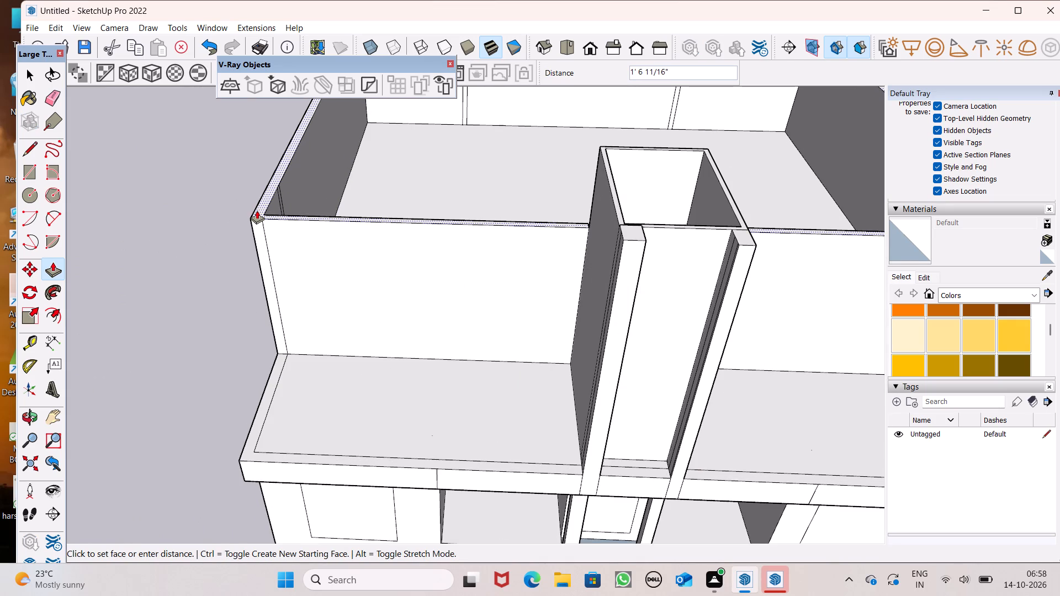
left_click_drag(257, 210, 254, 188)
key("2")
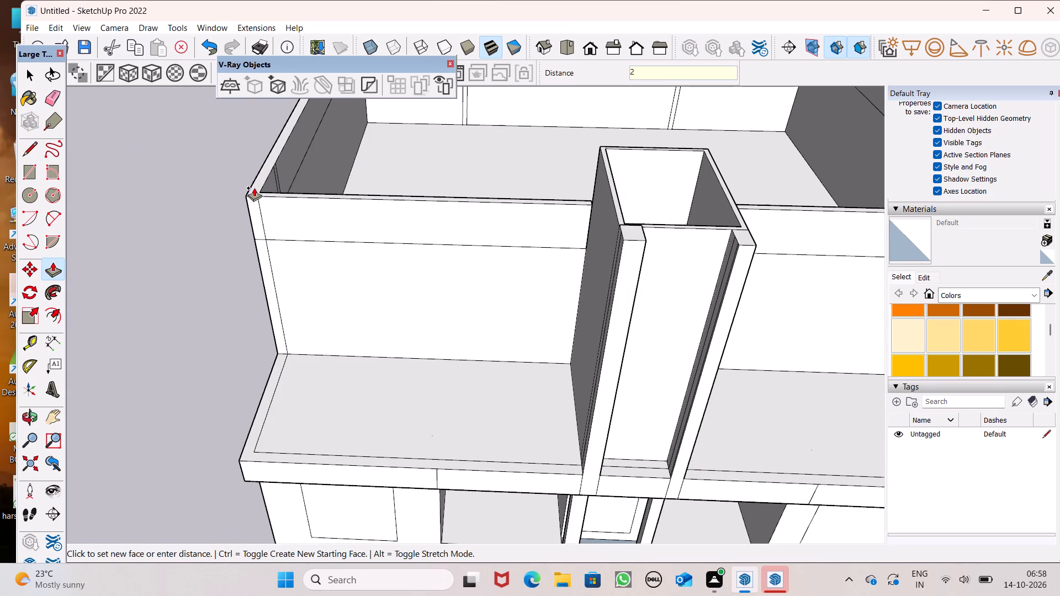
left_click_drag(254, 188, 254, 187)
key("apostrophe")
key("Return")
left_click(254, 187)
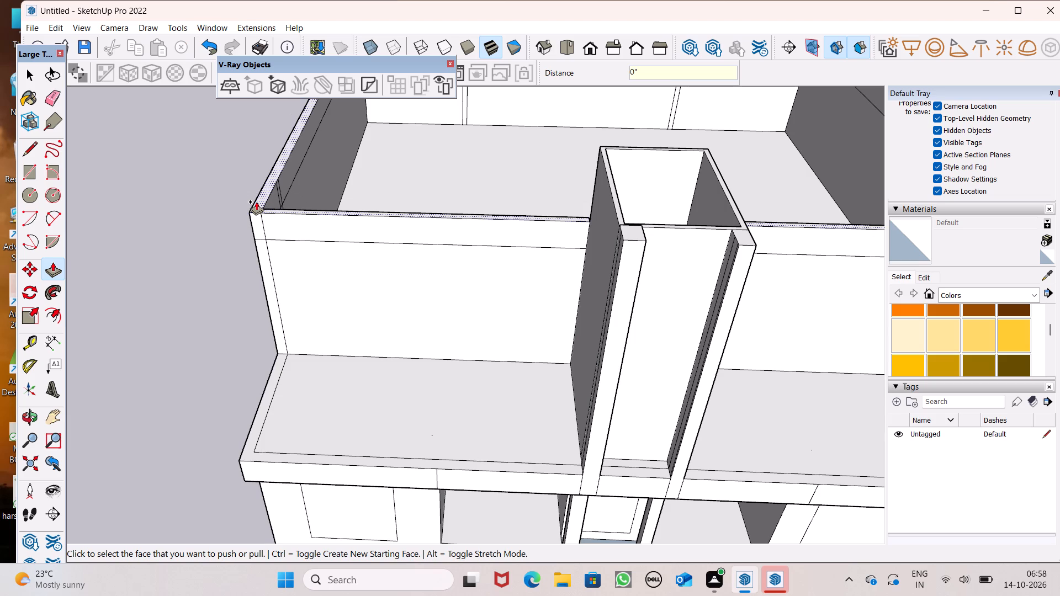
Pull the top face of the 2' wall band up 10' as a new face to raise the next storey's walls.
left_click_drag(256, 201, 256, 164)
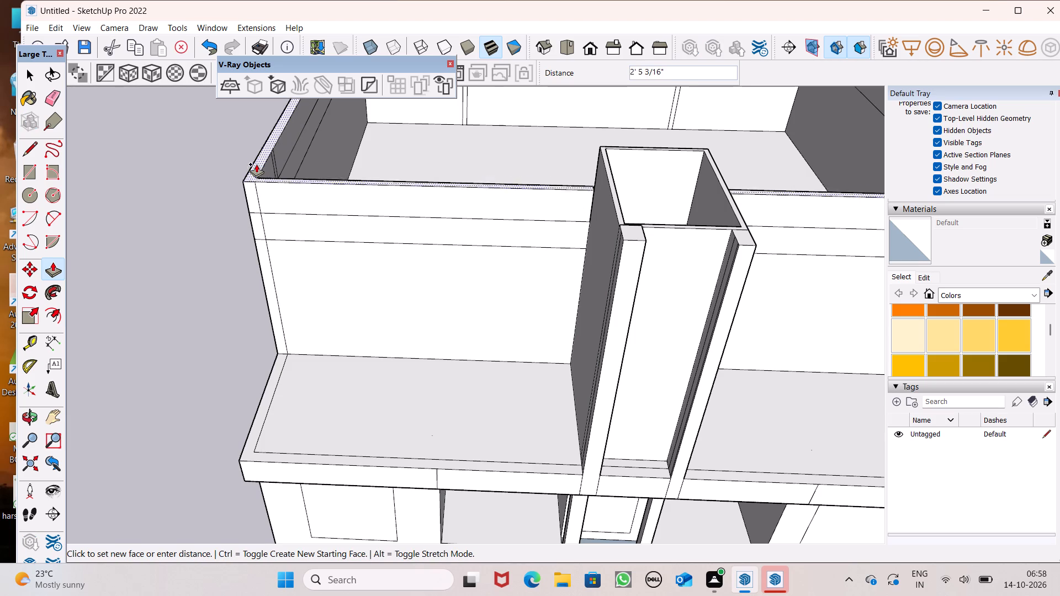
left_click_drag(256, 164, 256, 116)
key("1")
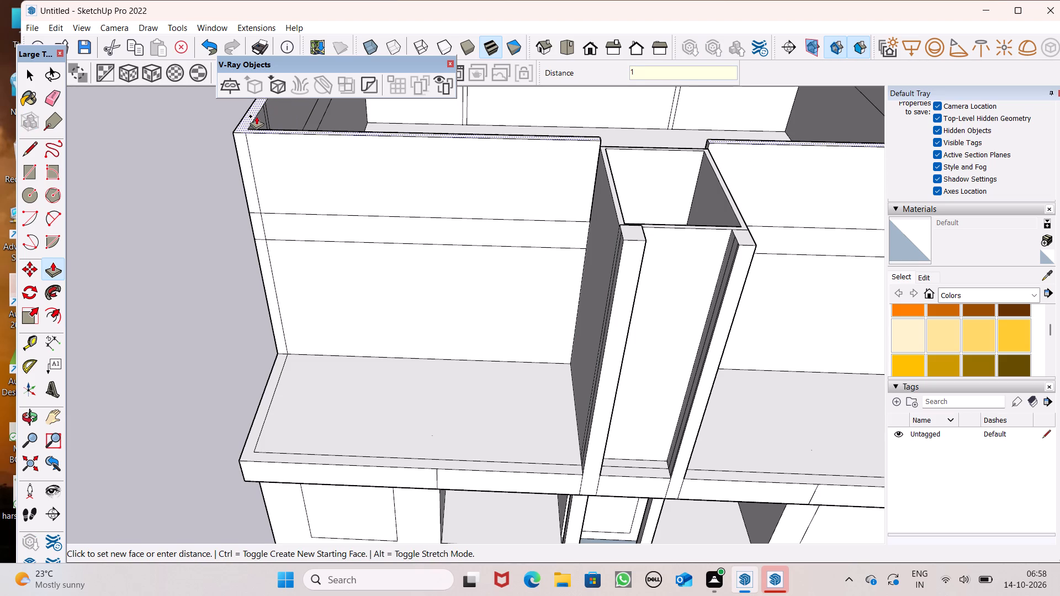
left_click_drag(256, 116, 256, 114)
type("0'")
key("Return")
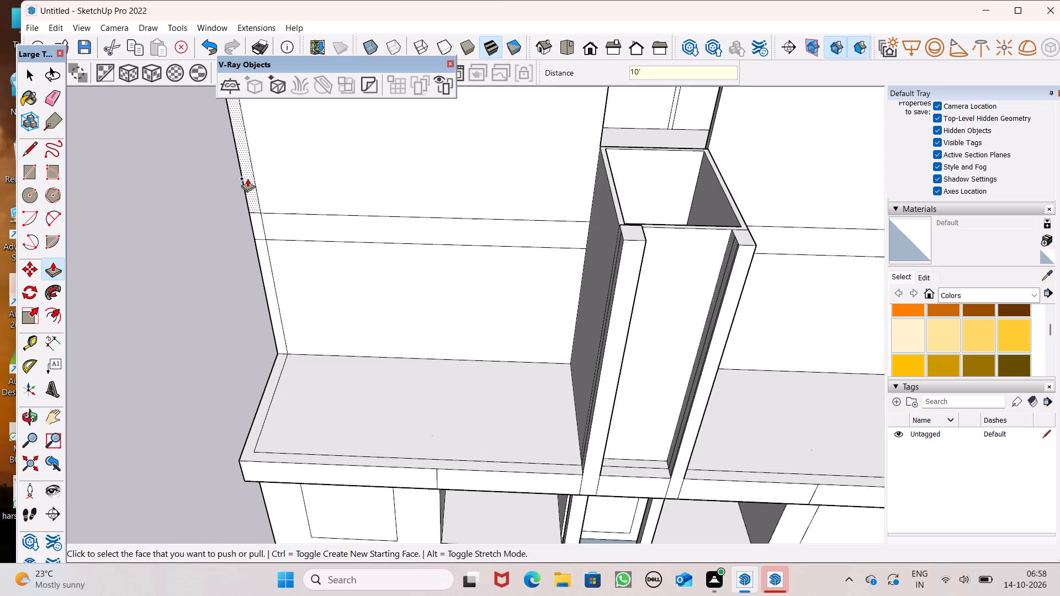
Extend the front end of the top storey's left side wall forward over the left balcony.
left_click_drag(249, 174, 241, 191)
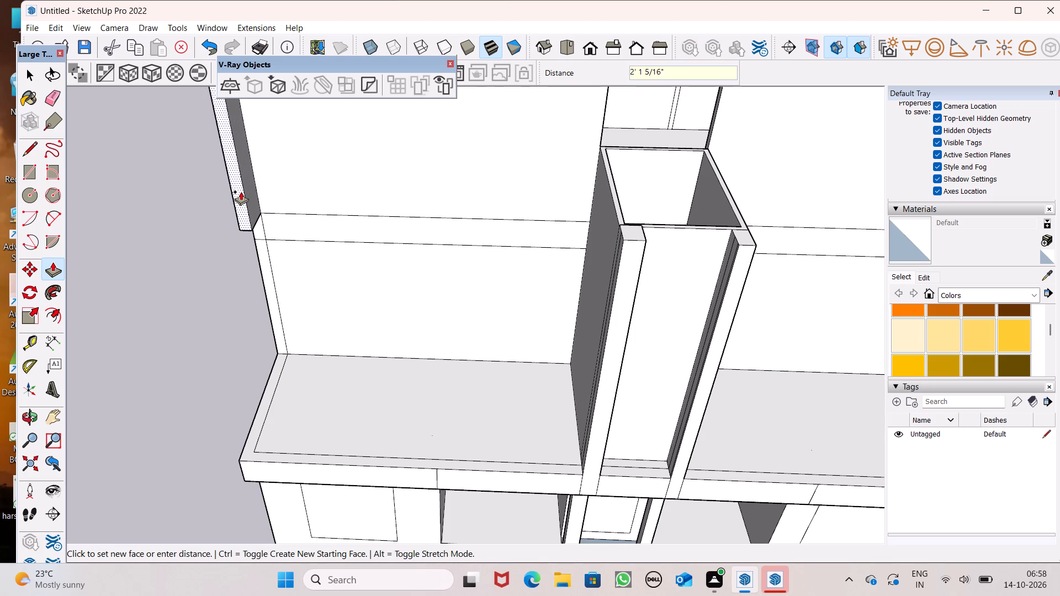
left_click_drag(241, 191, 219, 407)
left_click_drag(235, 420, 253, 436)
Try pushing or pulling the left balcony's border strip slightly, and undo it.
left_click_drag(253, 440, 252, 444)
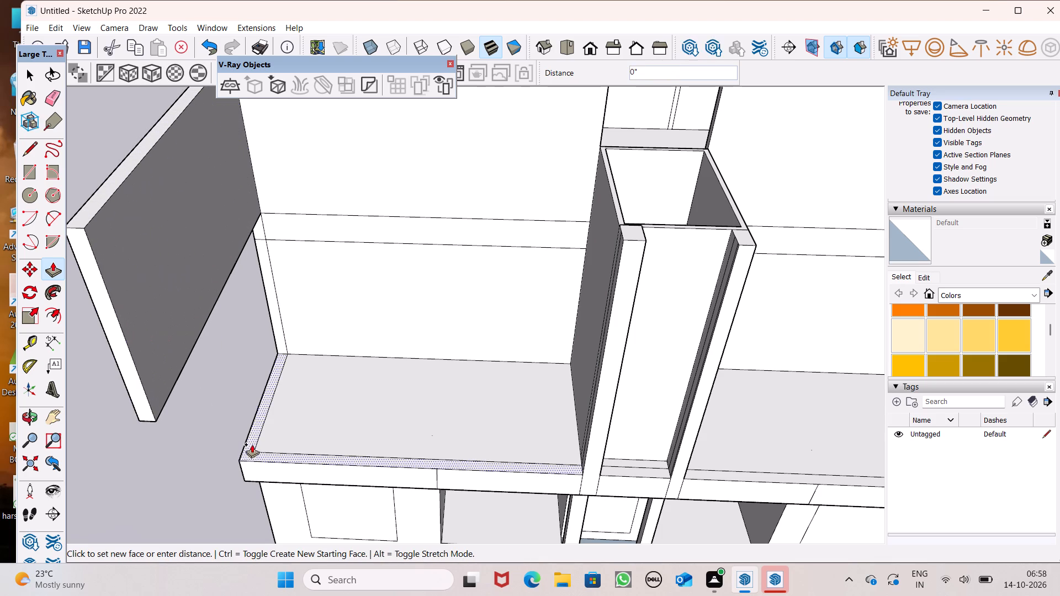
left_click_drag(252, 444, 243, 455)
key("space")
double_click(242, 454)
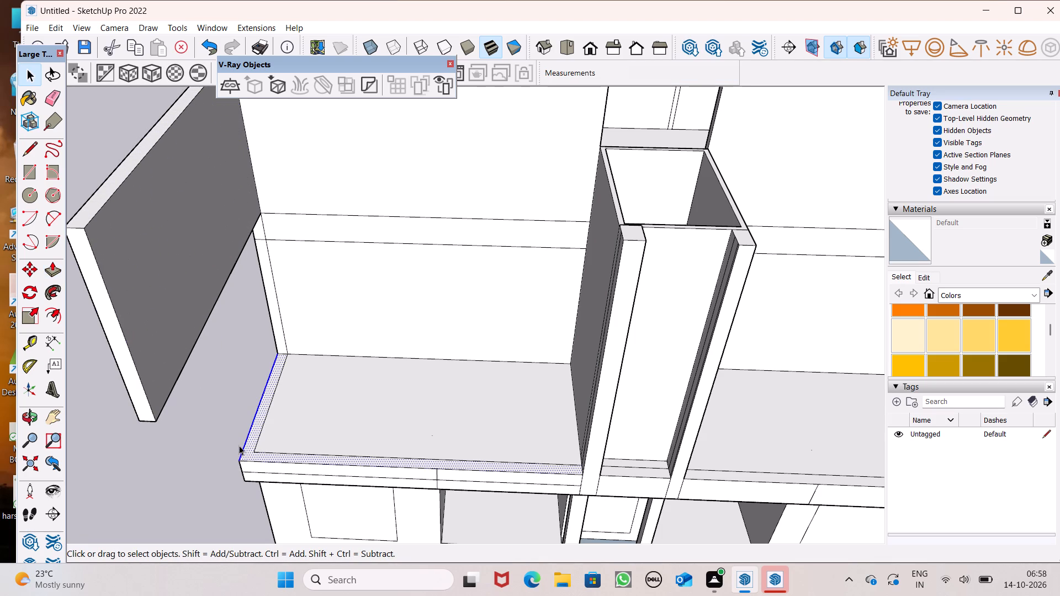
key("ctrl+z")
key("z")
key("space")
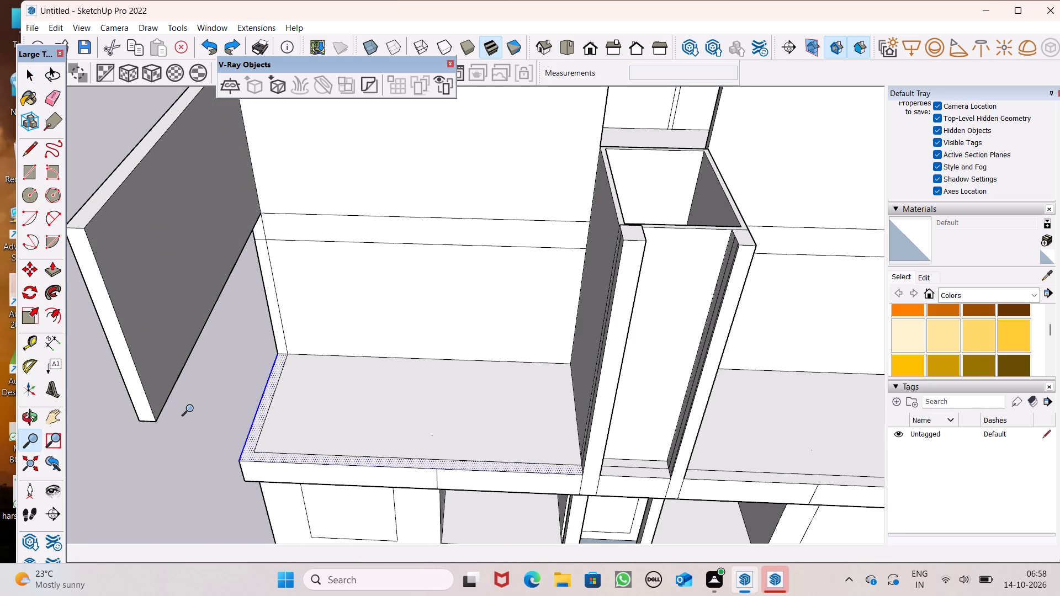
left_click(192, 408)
Push the extended left wall's front end back 7' 9 3/4", in line with the front edge of the balcony slab.
scroll(257, 363, "down", 7)
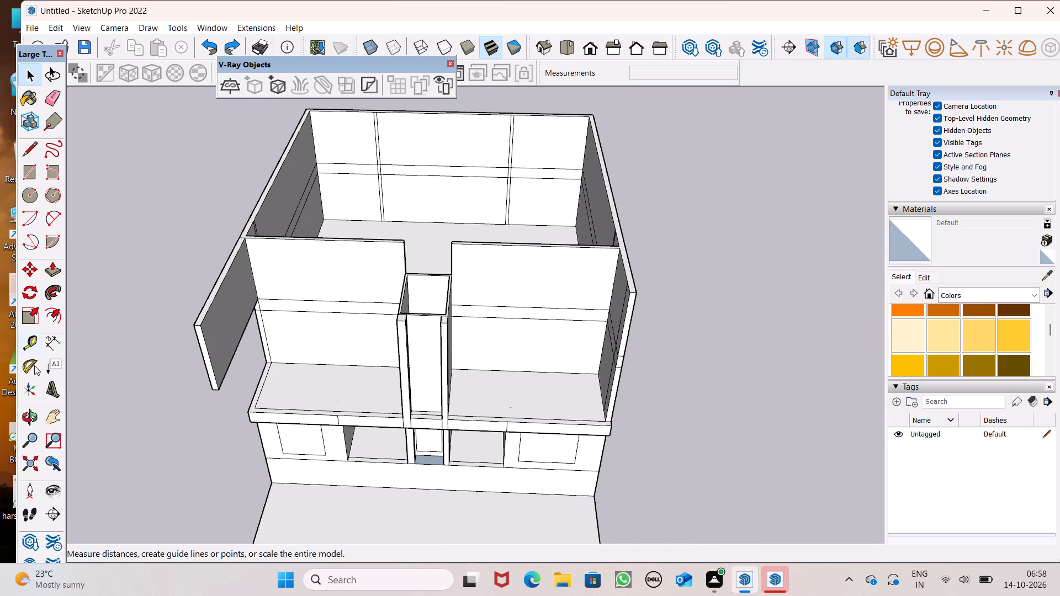
left_click(55, 272)
scroll(128, 270, "up", 7)
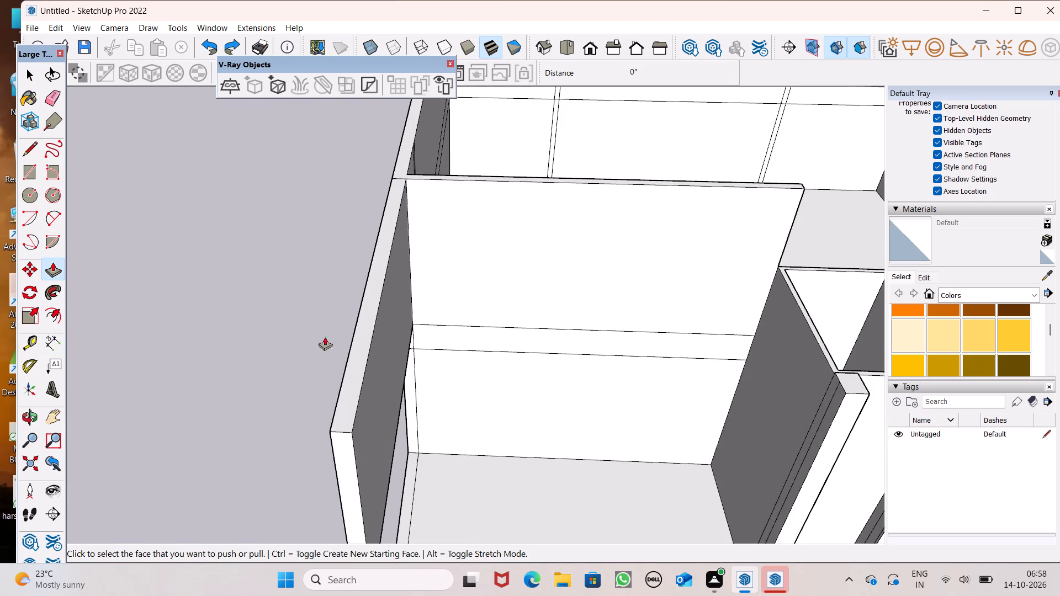
scroll(330, 323, "down", 8)
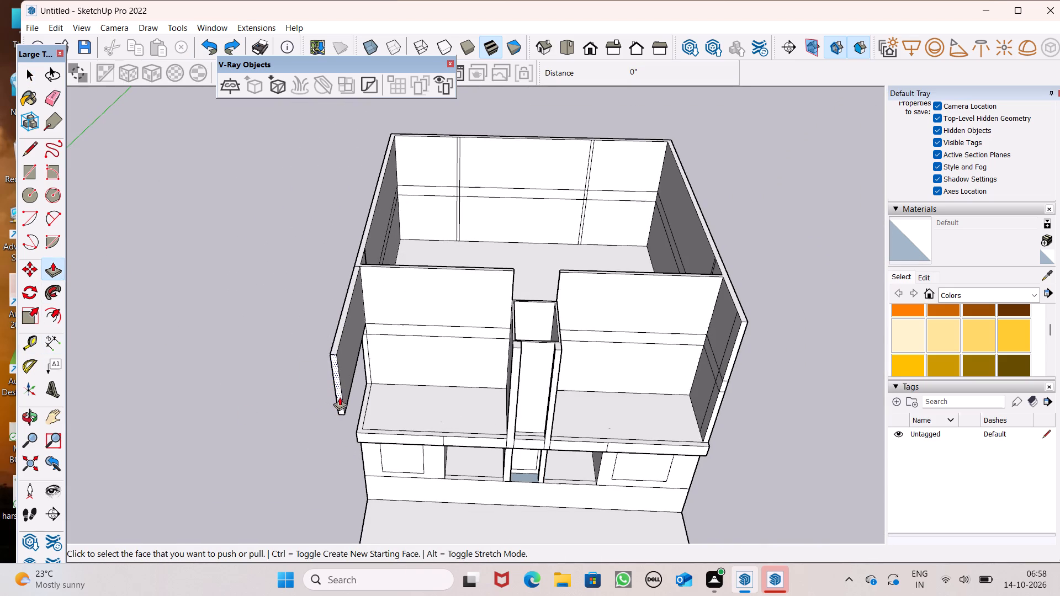
left_click_drag(340, 396, 379, 434)
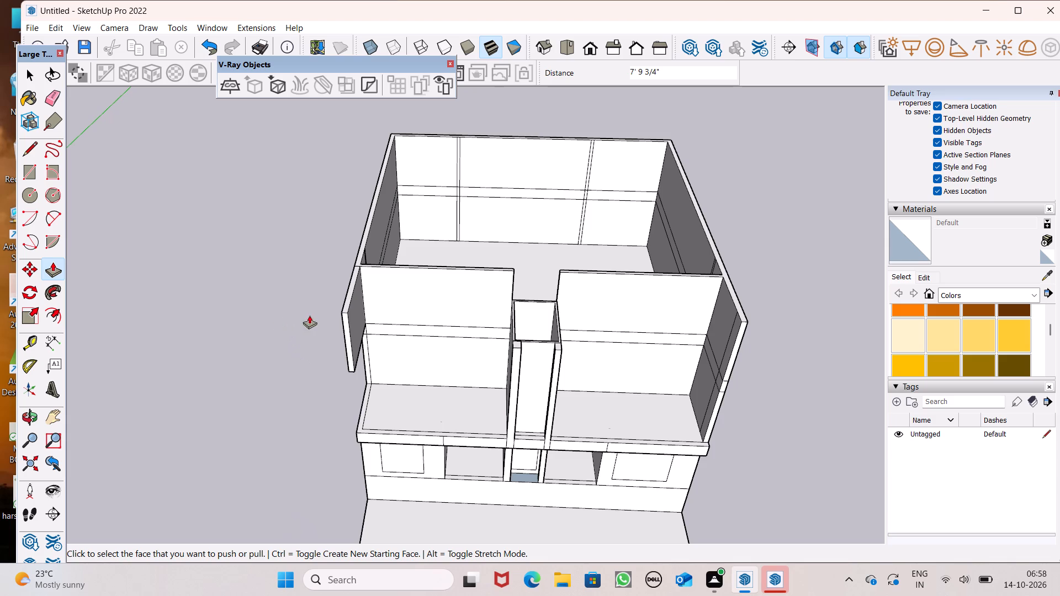
Pull the 2' band left of the shaft forward 10' 1 15/16" to the slab's front face, forming the upper left balcony slab.
scroll(319, 343, "down", 4)
middle_click_drag(401, 338, 409, 294)
scroll(409, 294, "up", 1)
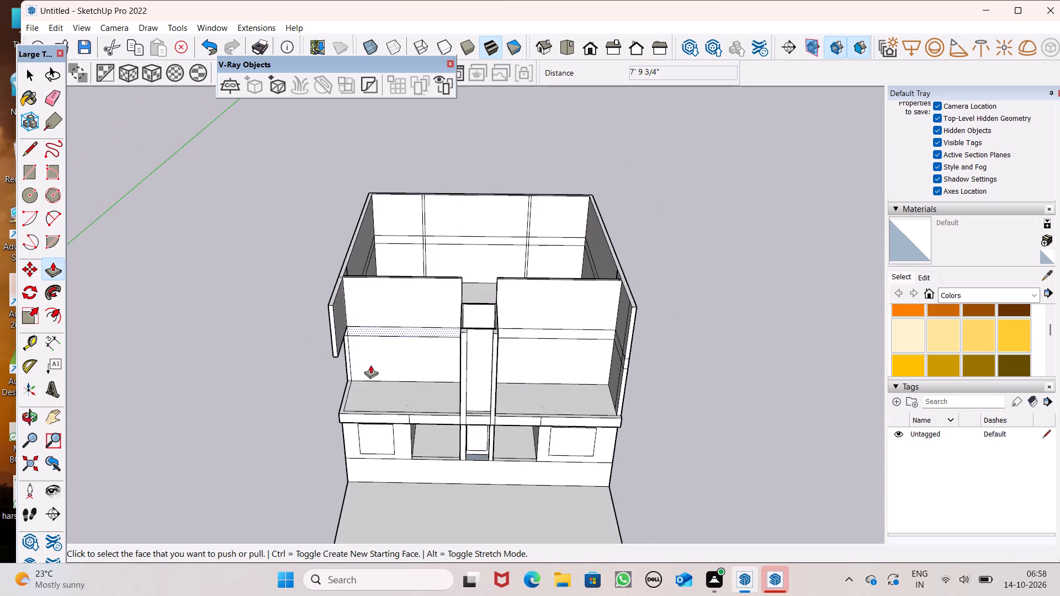
scroll(370, 365, "up", 6)
left_click_drag(363, 308, 352, 396)
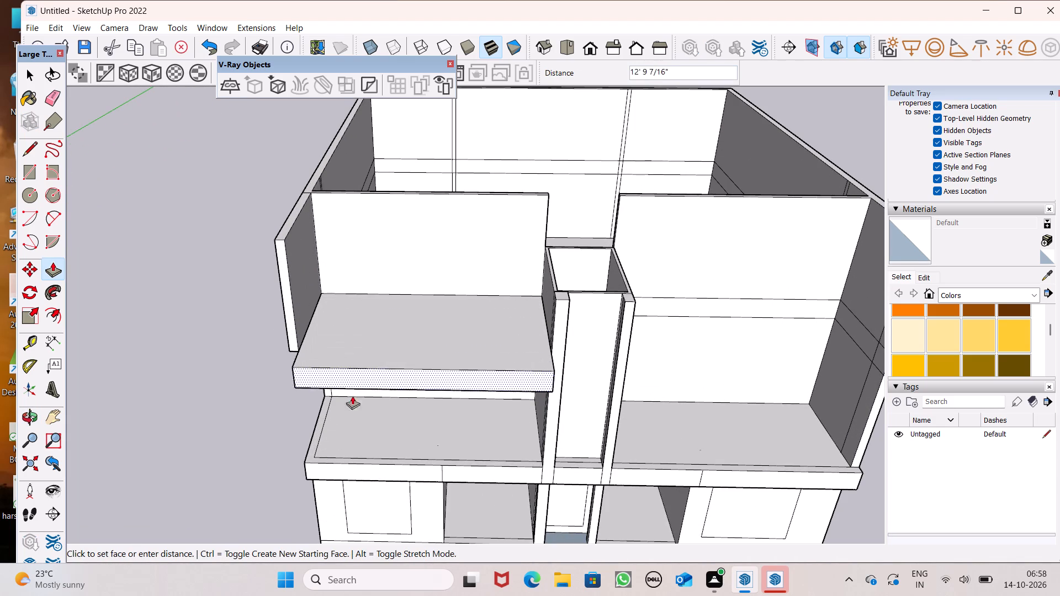
left_click_drag(352, 396, 679, 489)
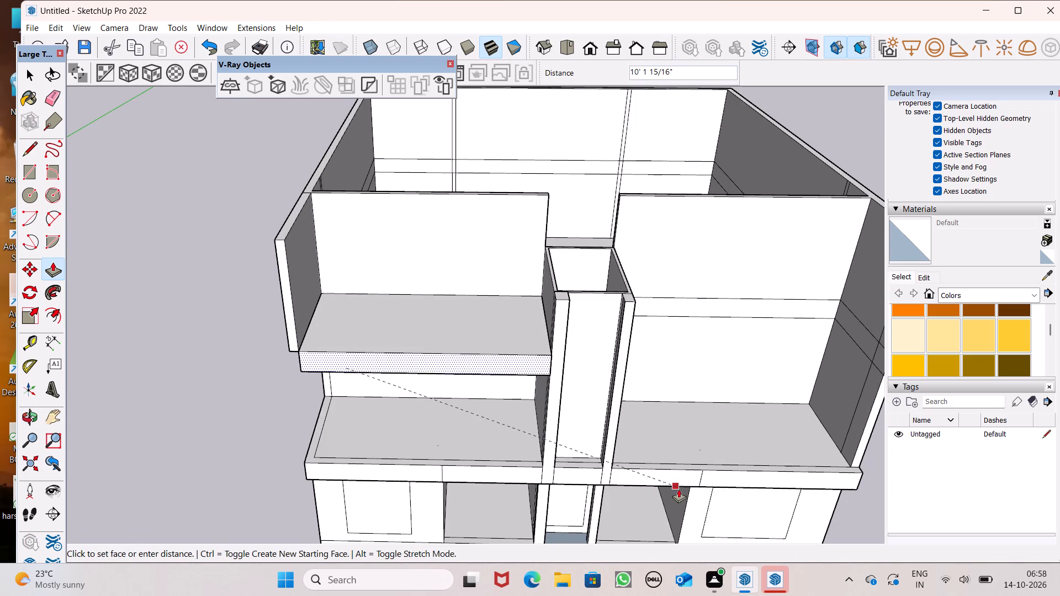
left_click_drag(679, 489, 676, 485)
scroll(198, 290, "down", 4)
middle_click_drag(273, 319, 303, 300)
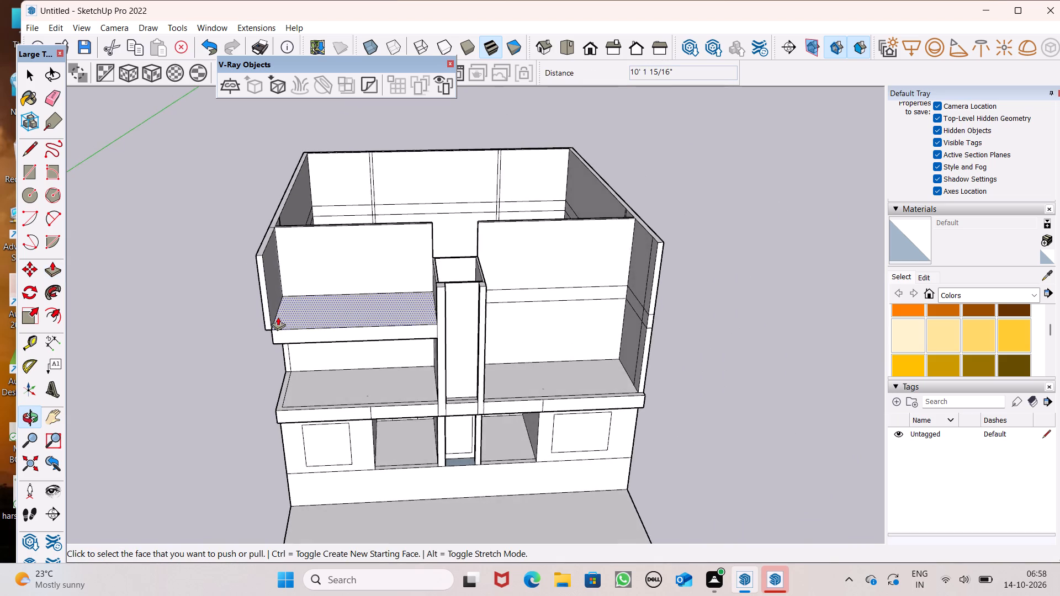
scroll(278, 317, "up", 7)
middle_click_drag(256, 349, 418, 238)
scroll(418, 238, "up", 1)
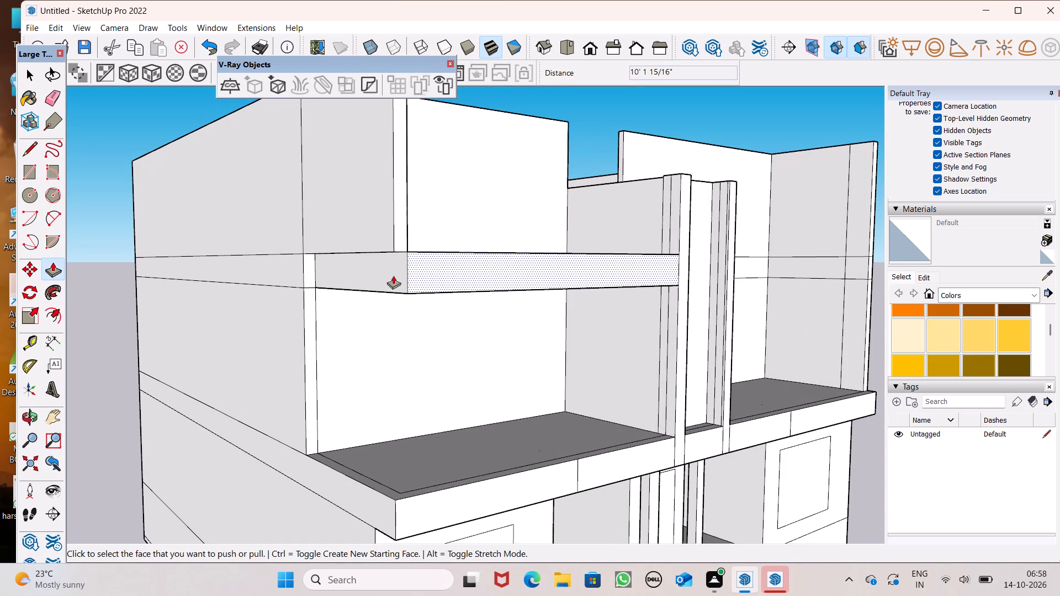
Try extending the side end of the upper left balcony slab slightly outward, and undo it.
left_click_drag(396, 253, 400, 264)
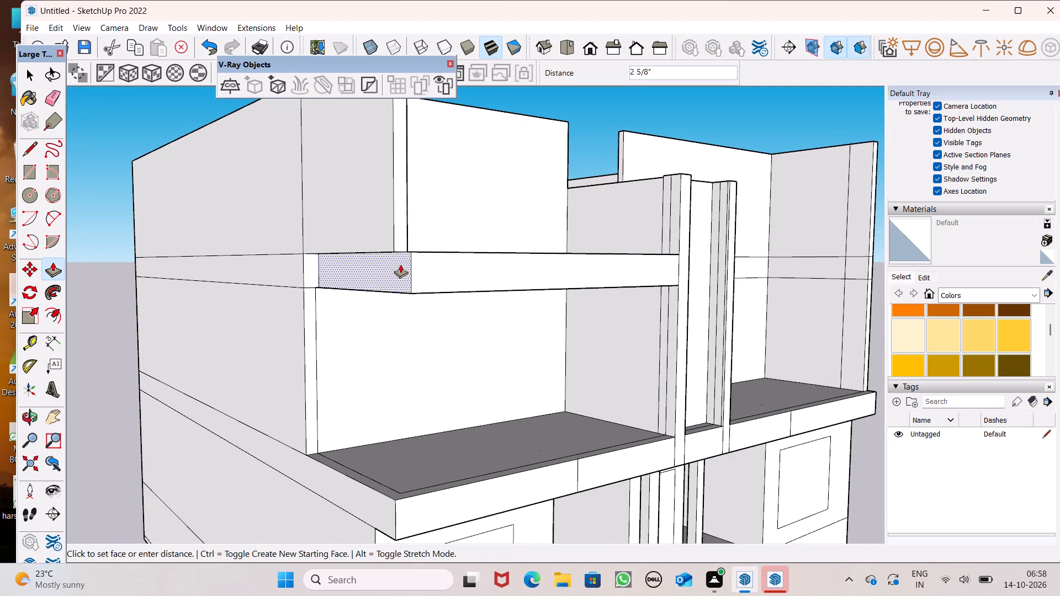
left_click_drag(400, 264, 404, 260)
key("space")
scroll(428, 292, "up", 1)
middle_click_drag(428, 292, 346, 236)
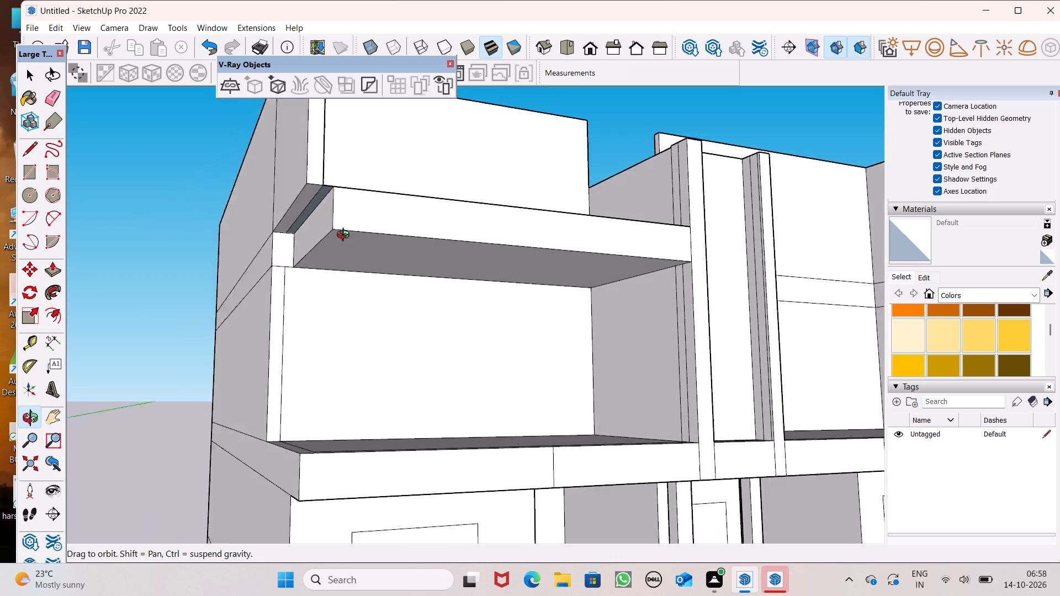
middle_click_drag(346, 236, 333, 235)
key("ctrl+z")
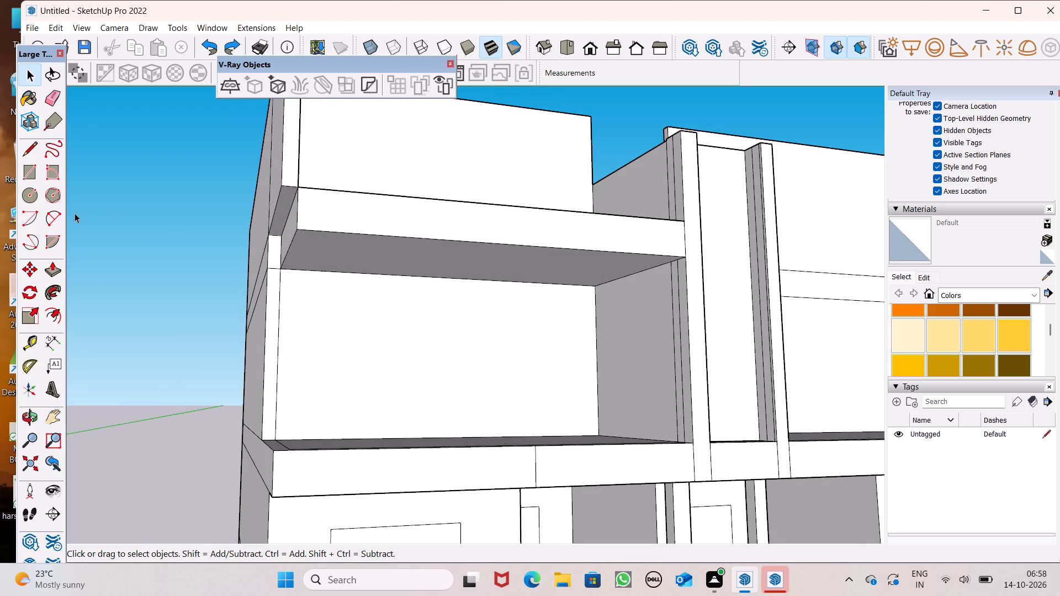
Pull the underside of the left side wall's front extension down 2' to the bottom of the balcony slab.
left_click_drag(46, 274, 52, 270)
left_click_drag(281, 212, 282, 212)
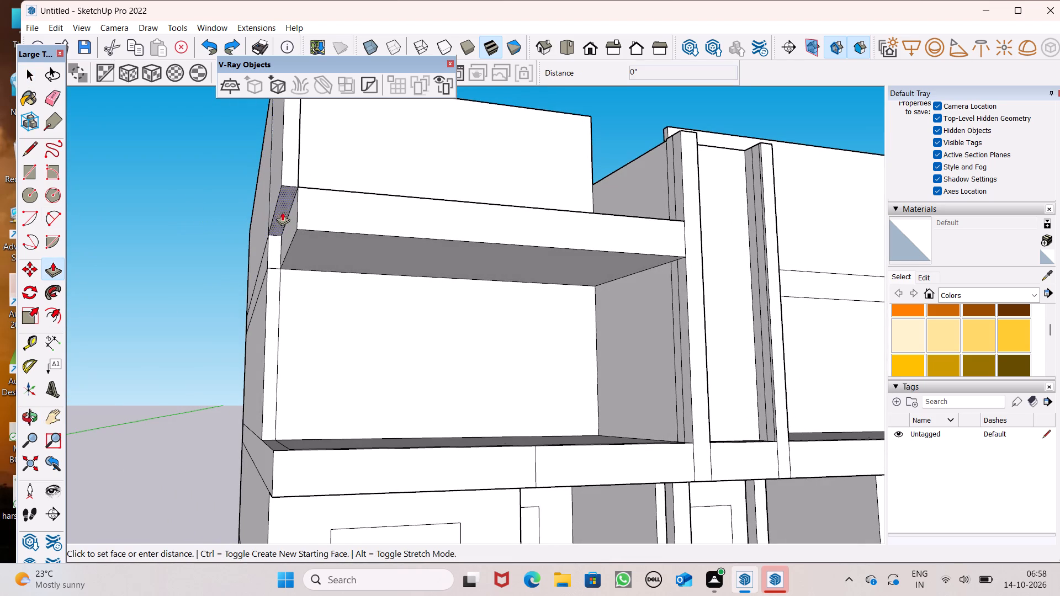
left_click_drag(282, 212, 291, 237)
Pull the 2' band right of the shaft forward 7' 5 1/16" to form the upper right balcony slab.
scroll(183, 166, "down", 6)
scroll(203, 90, "down", 4)
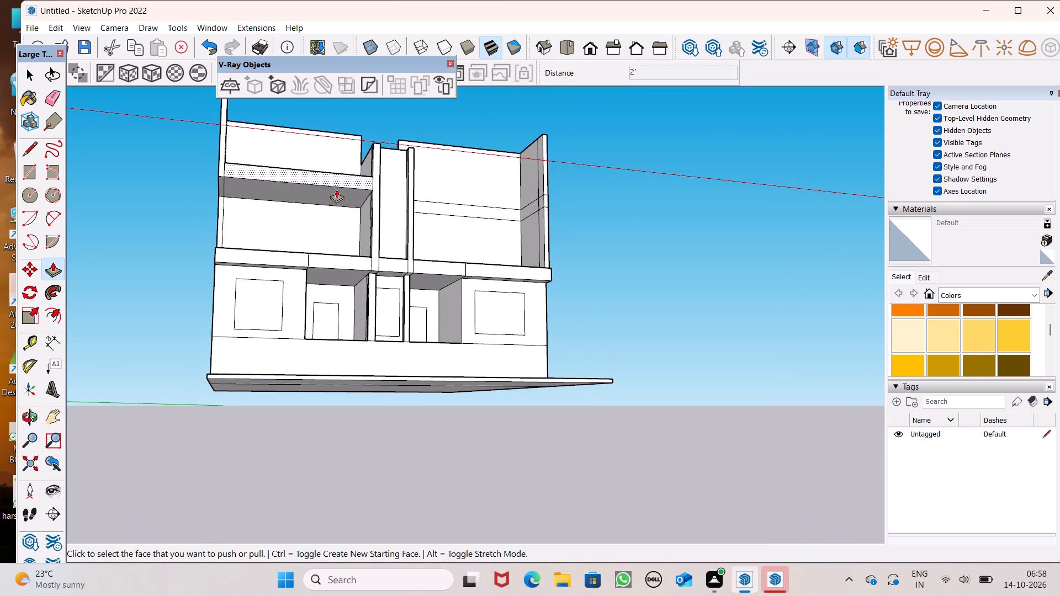
scroll(517, 151, "up", 4)
middle_click_drag(491, 183, 490, 183)
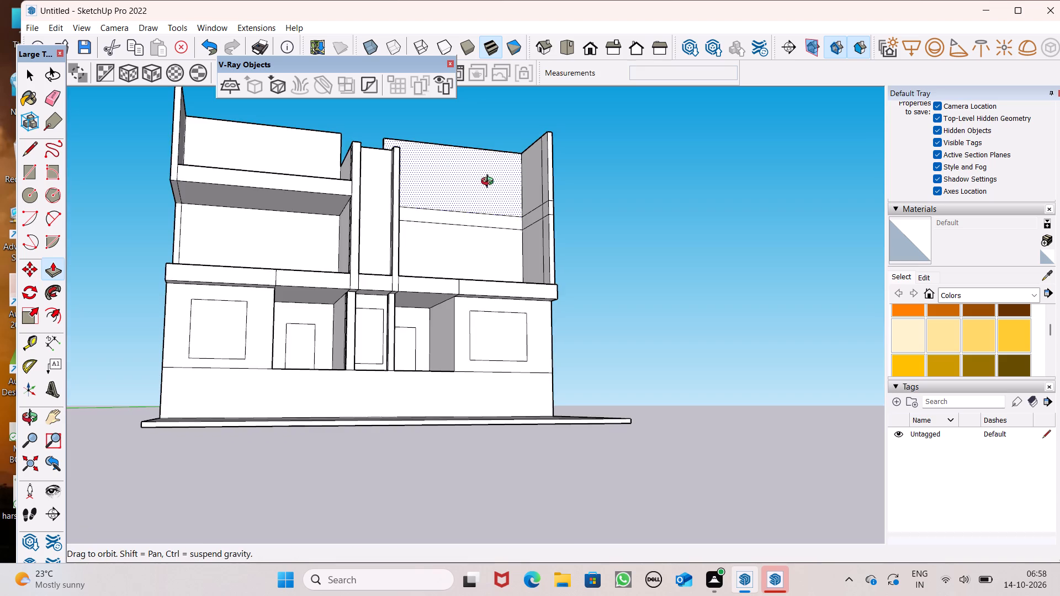
middle_click_drag(490, 183, 411, 345)
scroll(411, 345, "up", 1)
scroll(432, 237, "up", 5)
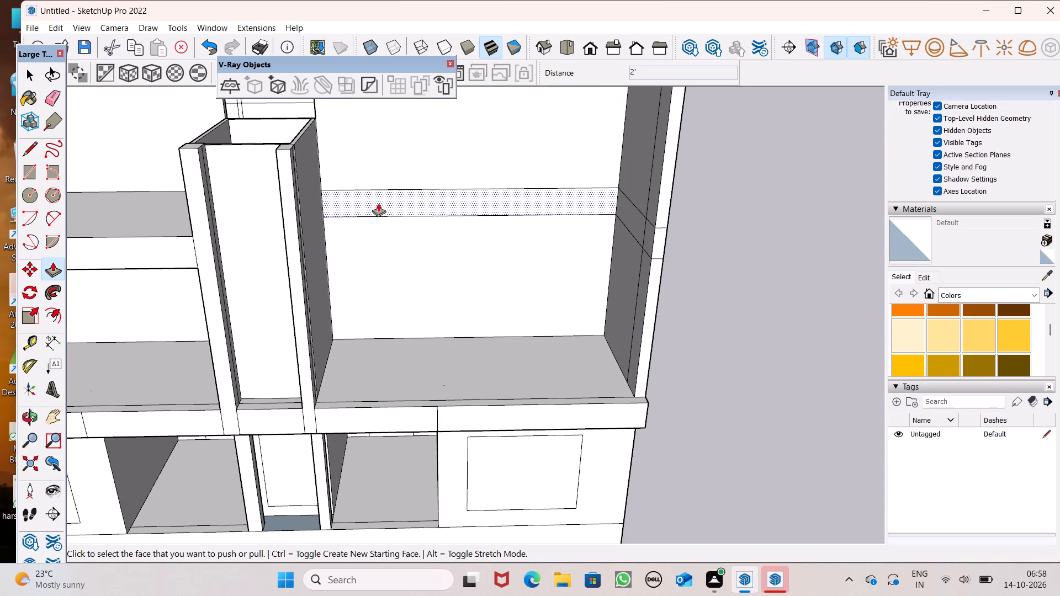
left_click_drag(378, 203, 273, 264)
scroll(425, 220, "down", 2)
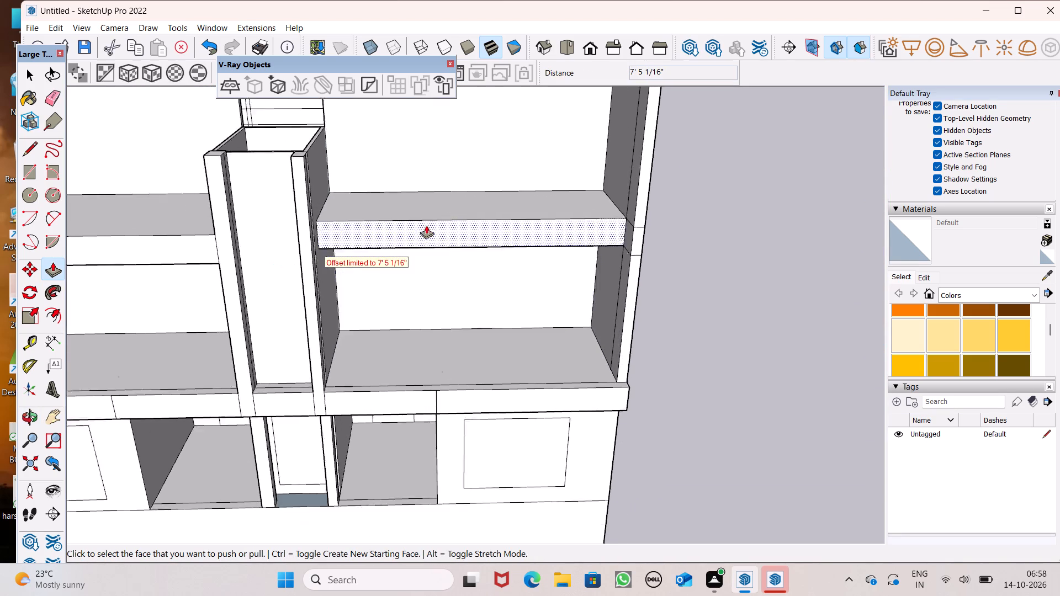
Pull the front face of the upper left balcony slab further forward, beyond the side wall's front end.
scroll(426, 225, "down", 3)
middle_click_drag(370, 266, 384, 413)
scroll(257, 252, "down", 3)
scroll(255, 280, "up", 1)
middle_click_drag(257, 285, 305, 381)
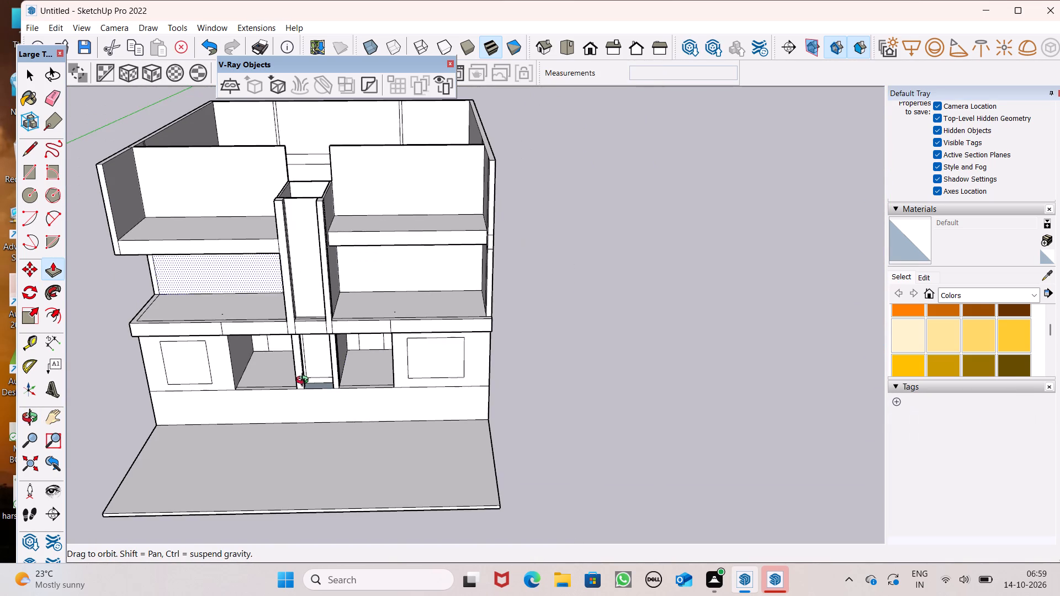
middle_click_drag(305, 381, 310, 445)
middle_click(310, 445)
scroll(277, 392, "up", 1)
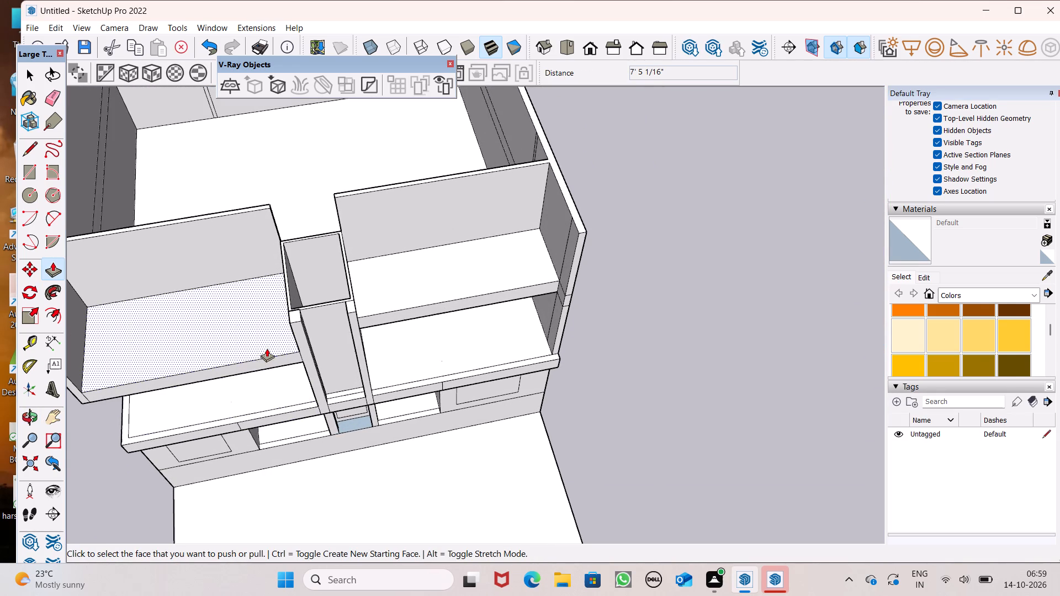
left_click_drag(262, 370, 266, 382)
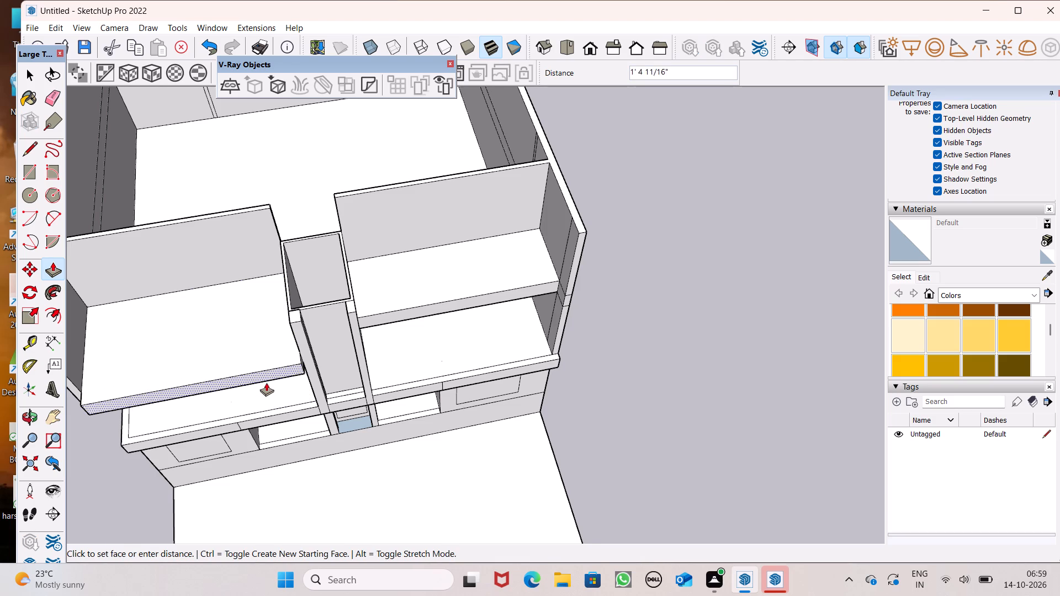
left_click_drag(266, 382, 271, 391)
left_click(271, 391)
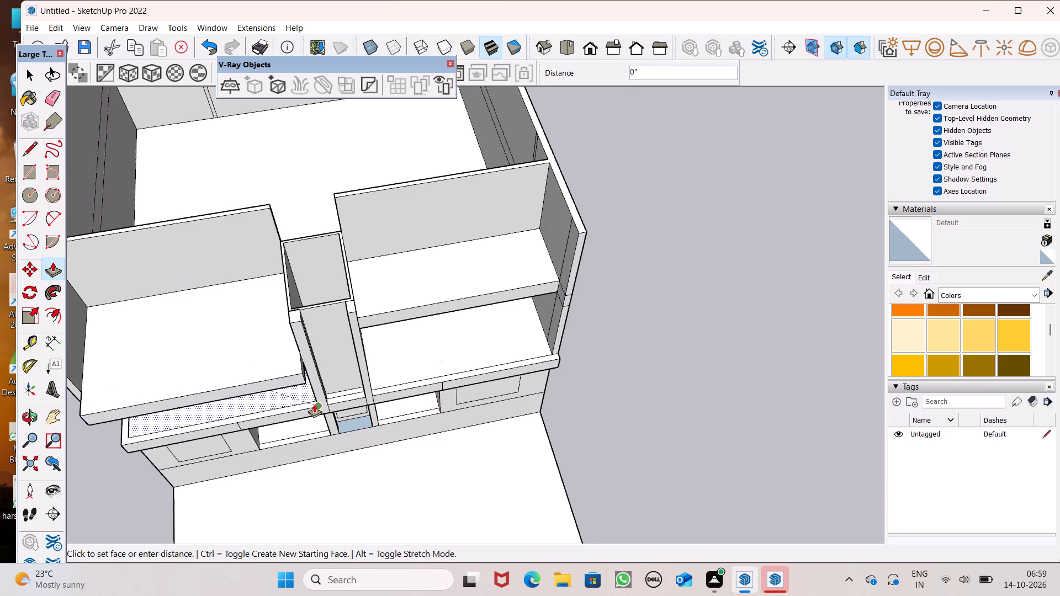
key("space")
Push the front face of the upper left balcony slab back slightly to shorten its projection.
scroll(306, 405, "up", 1)
middle_click_drag(306, 405, 190, 320)
scroll(253, 320, "up", 2)
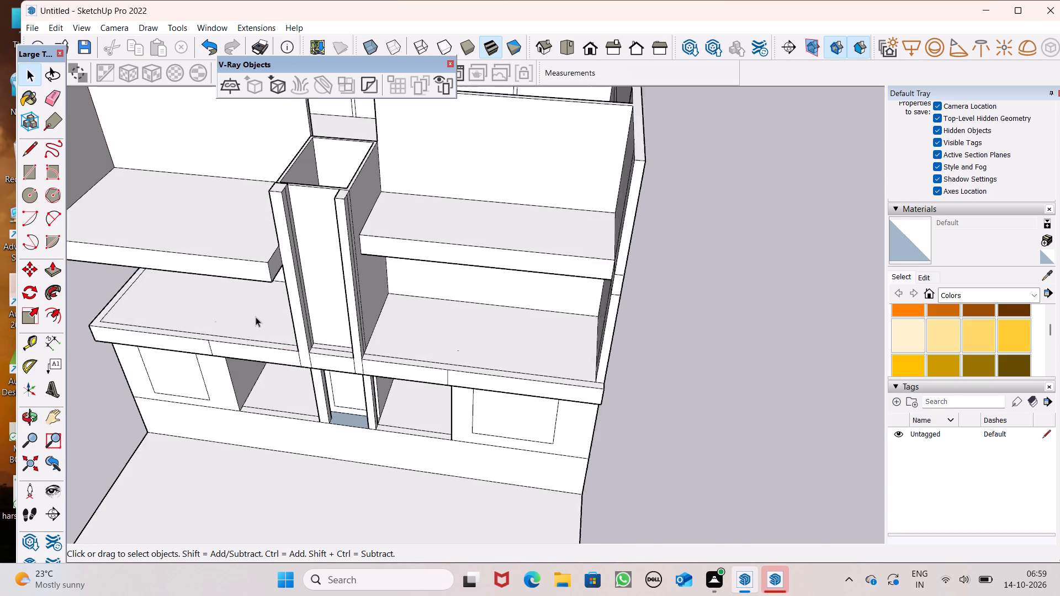
scroll(256, 317, "up", 5)
scroll(389, 317, "up", 1)
middle_click_drag(389, 317, 368, 389)
left_click(51, 279)
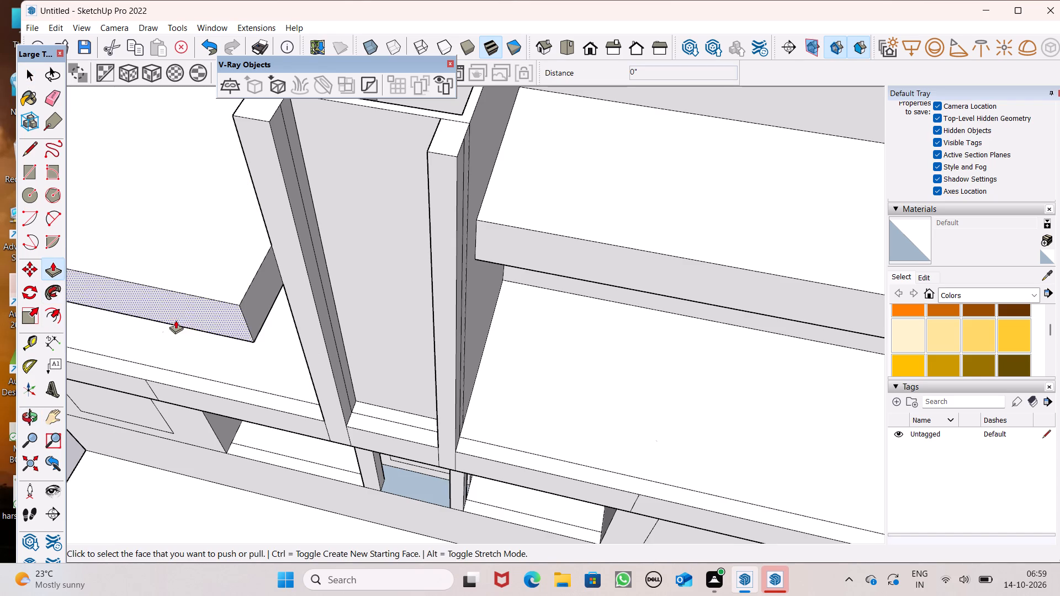
left_click_drag(177, 320, 216, 306)
left_click(216, 306)
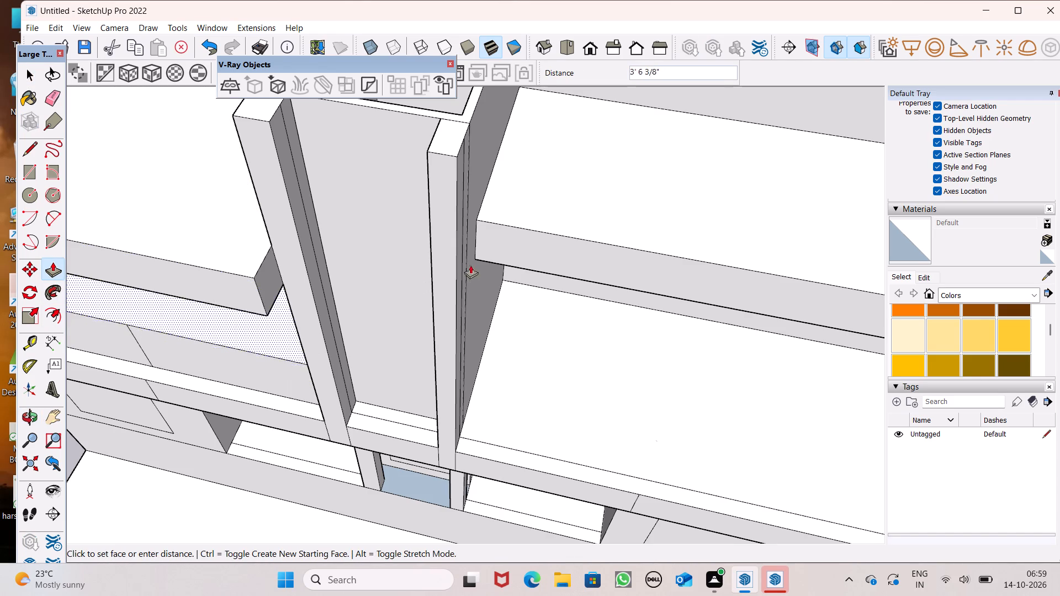
key("space")
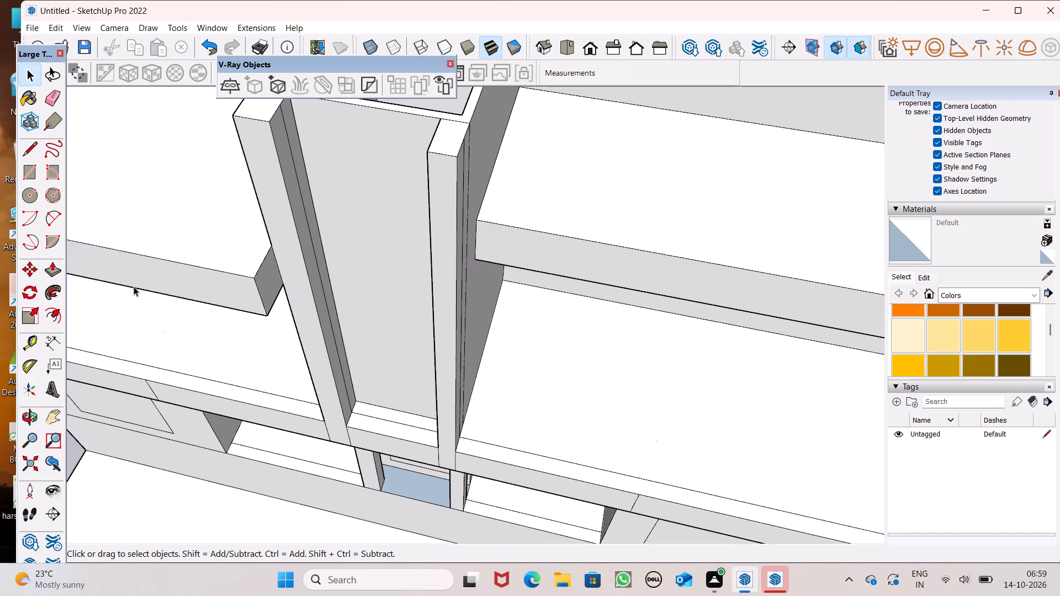
Pull the upper right balcony slab's front face forward in line with the left slab's front, finishing with a 2' 1 15/16" pull.
left_click(49, 268)
left_click_drag(528, 264, 528, 272)
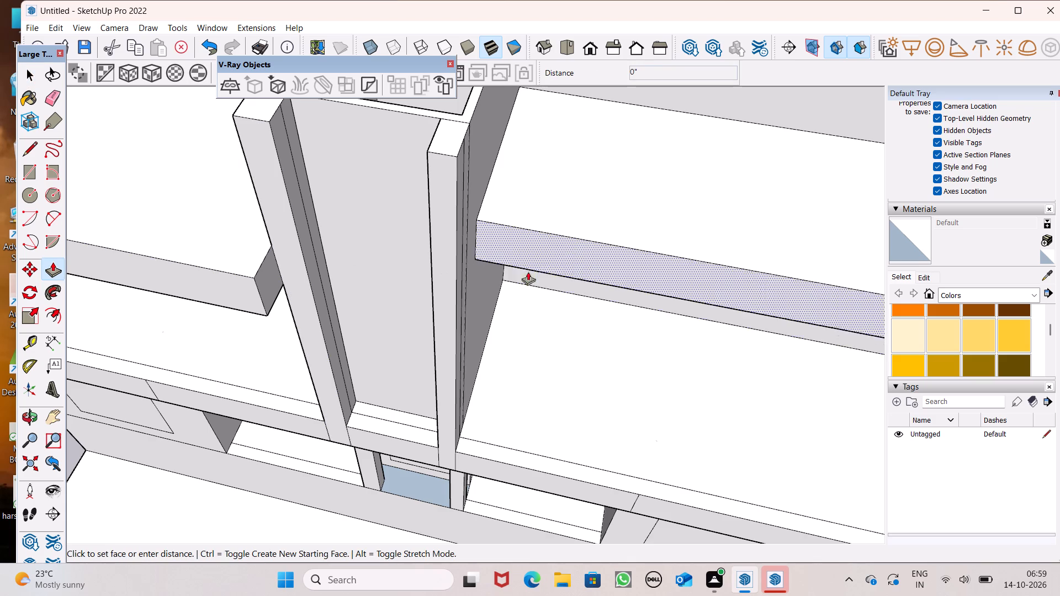
left_click_drag(528, 272, 250, 295)
left_click(250, 295)
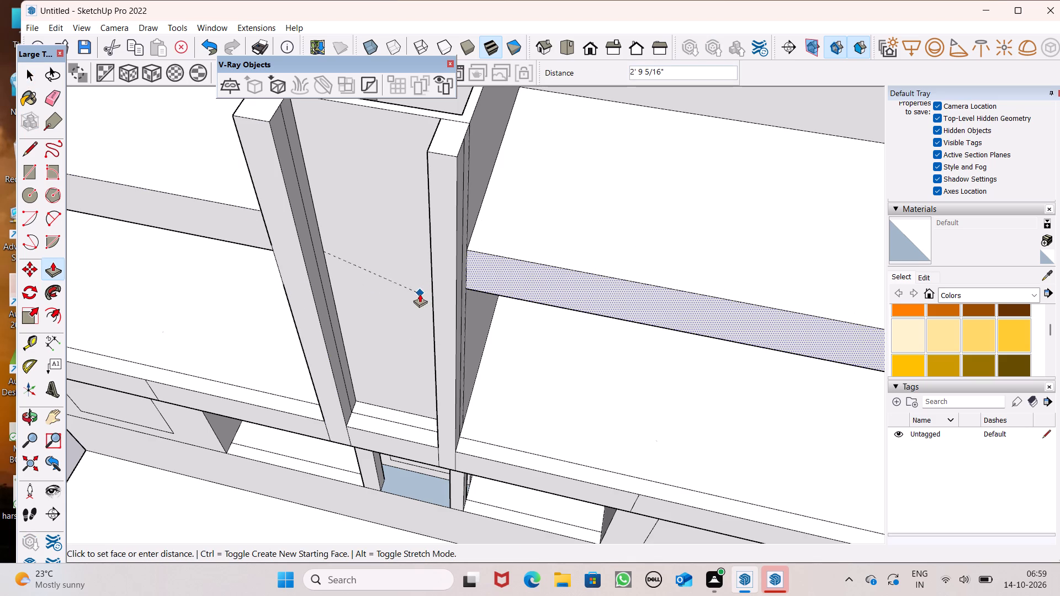
key("space")
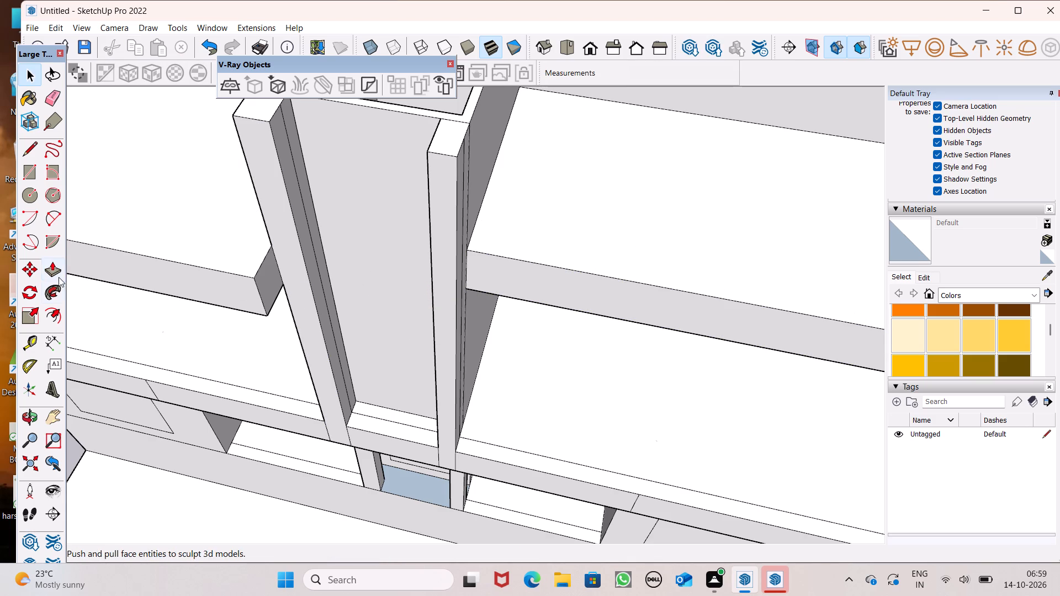
left_click(59, 272)
left_click_drag(520, 288, 478, 315)
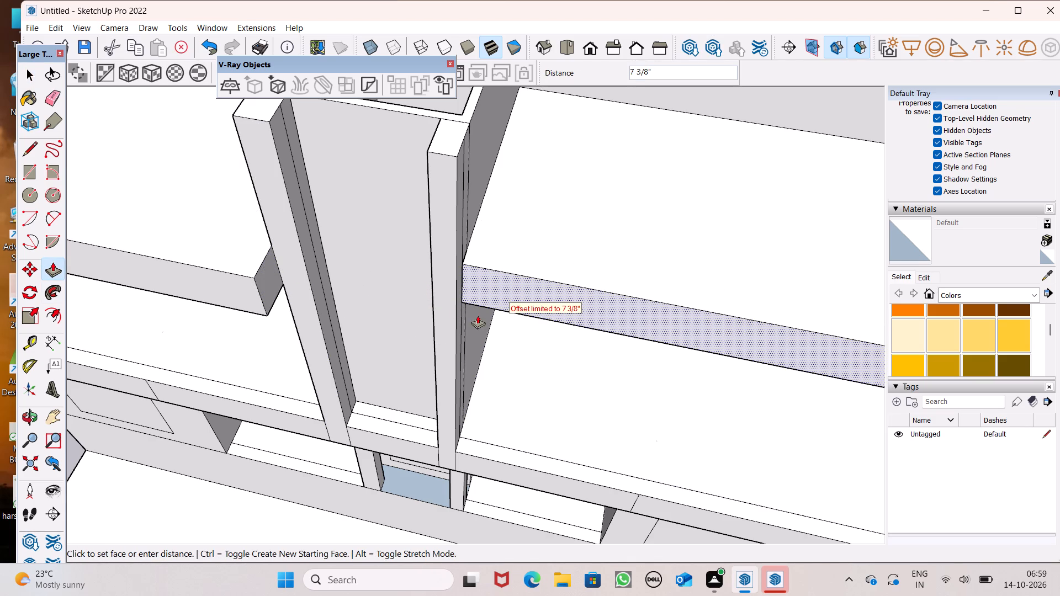
left_click_drag(478, 315, 388, 324)
left_click_drag(488, 294, 372, 313)
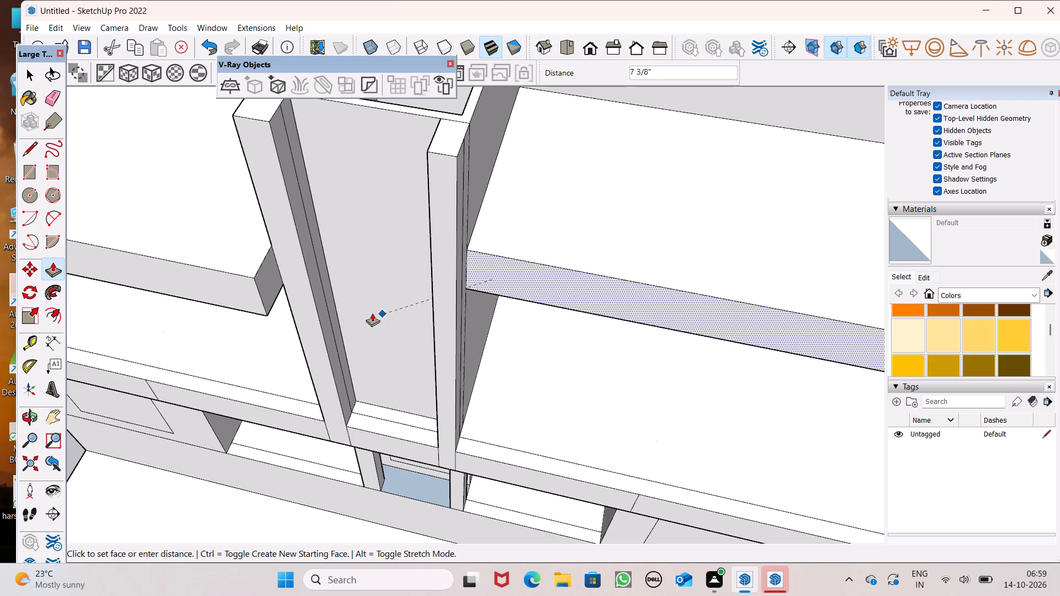
left_click_drag(372, 313, 265, 306)
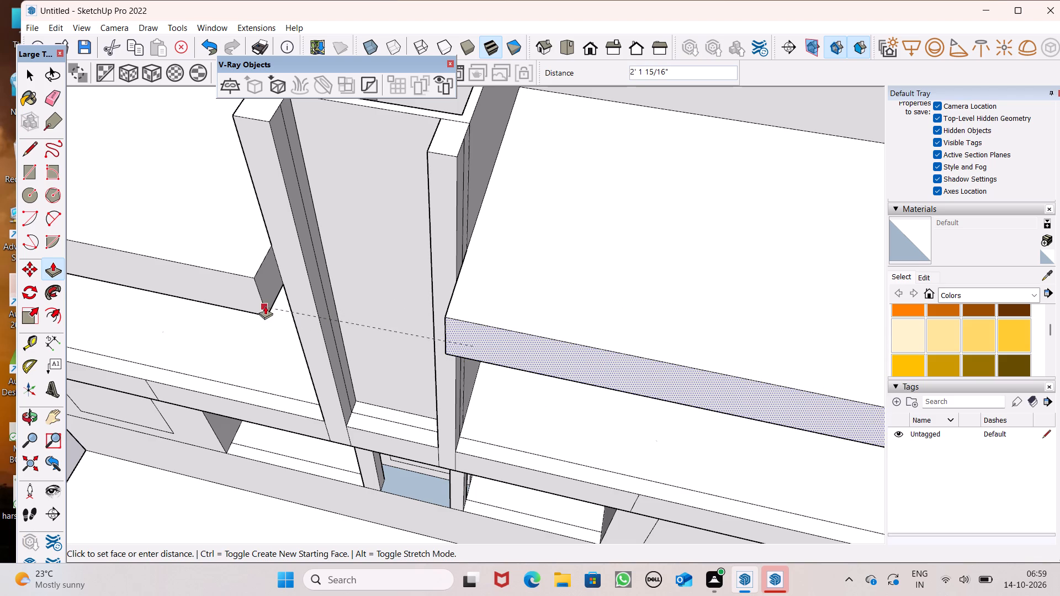
left_click_drag(265, 306, 264, 304)
scroll(454, 313, "down", 6)
middle_click_drag(479, 360, 622, 128)
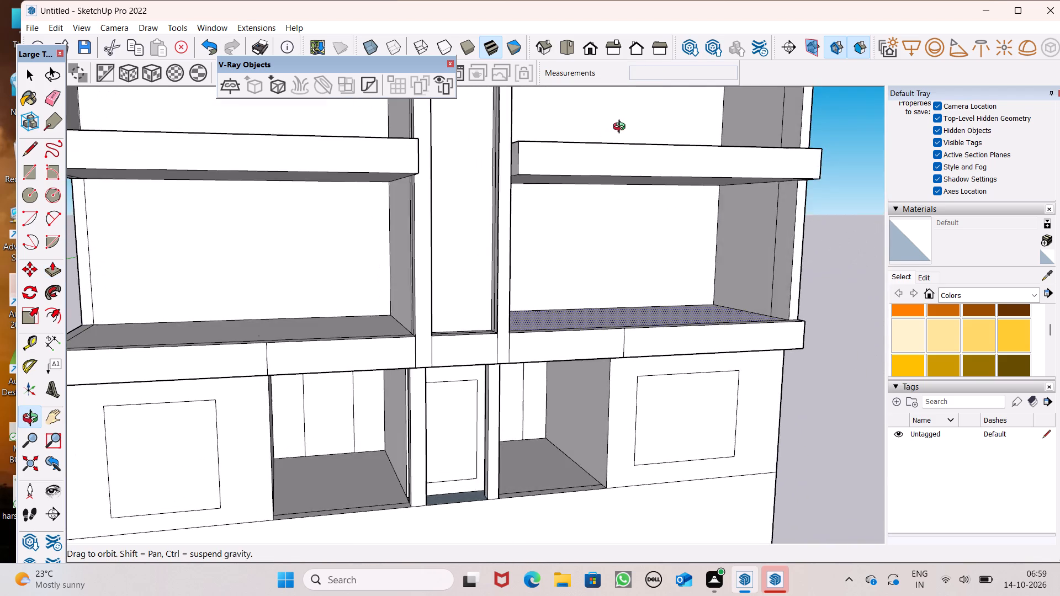
middle_click_drag(622, 128, 532, 154)
key("space")
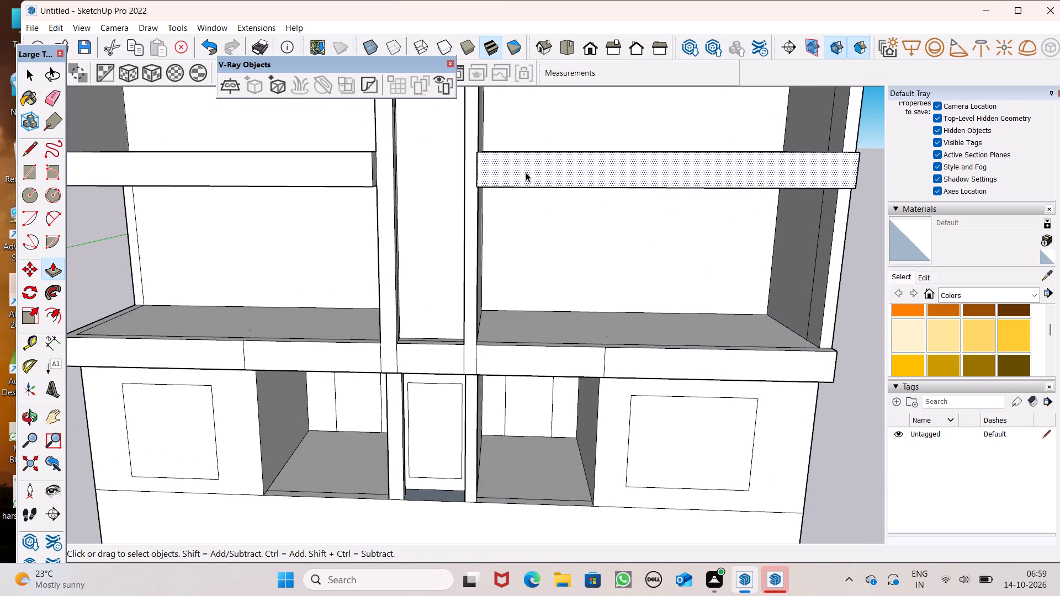
Erase the two slab-level lines across the front end of the right side wall beside the upper balcony slab.
scroll(503, 236, "down", 6)
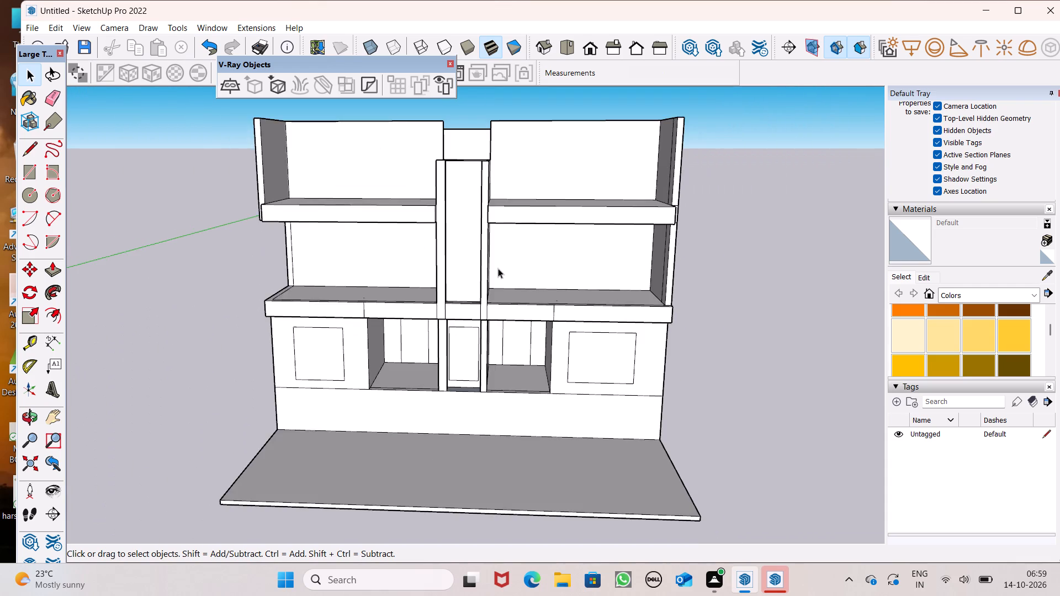
scroll(498, 268, "down", 4)
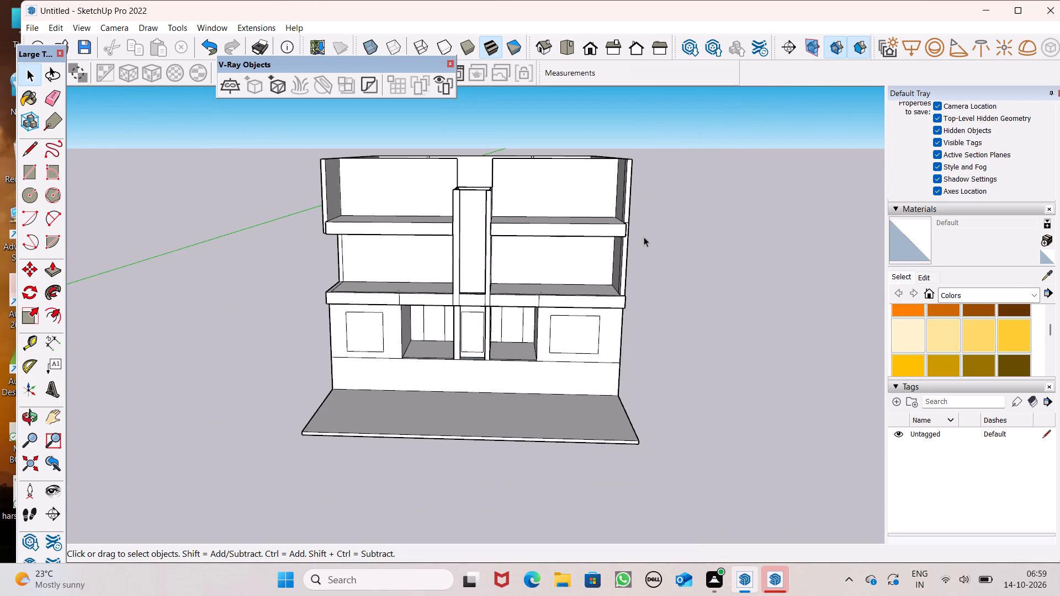
scroll(661, 237, "up", 7)
scroll(590, 236, "up", 3)
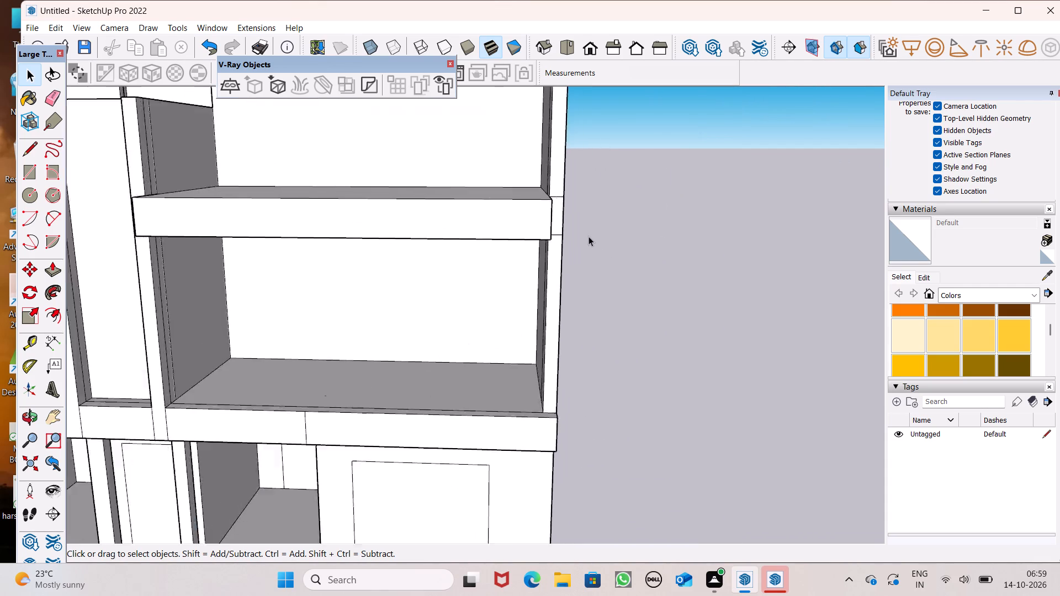
scroll(589, 236, "up", 2)
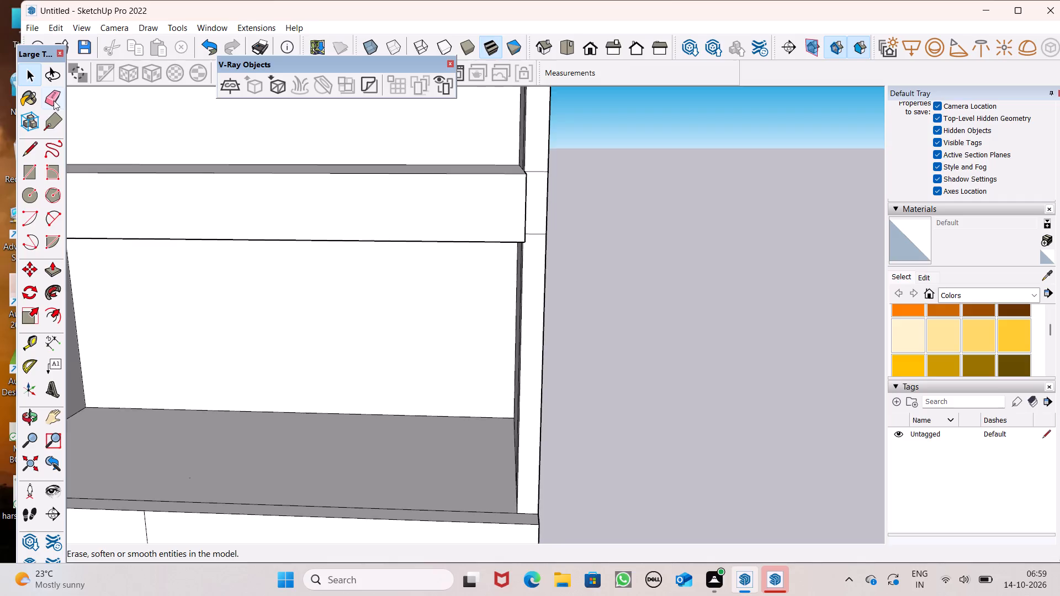
double_click(54, 100)
middle_click_drag(661, 264, 622, 306)
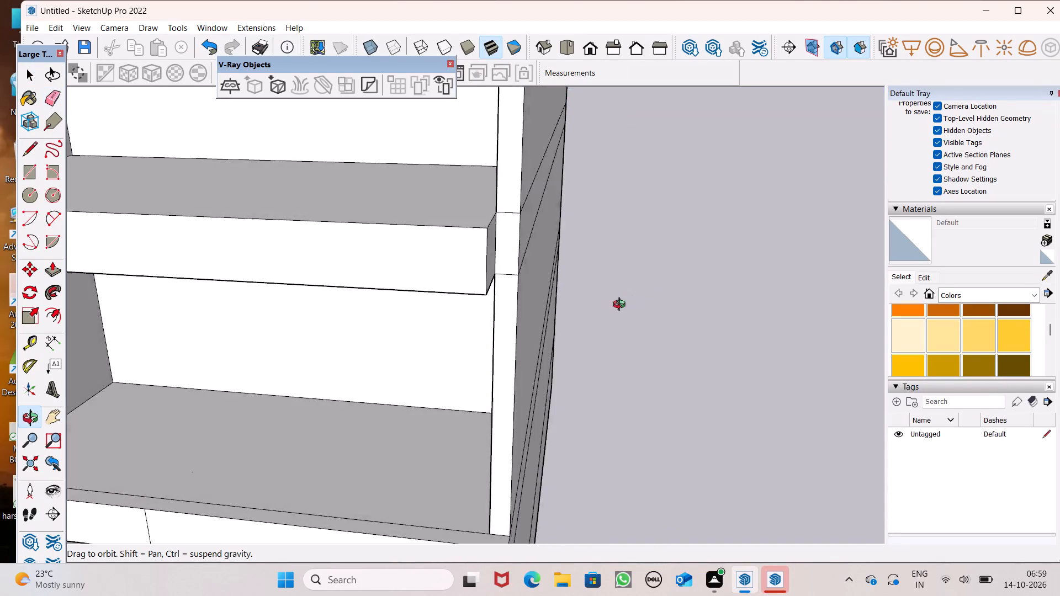
middle_click_drag(622, 306, 588, 319)
scroll(452, 260, "up", 3)
left_click_drag(467, 222, 469, 273)
left_click_drag(469, 302, 469, 308)
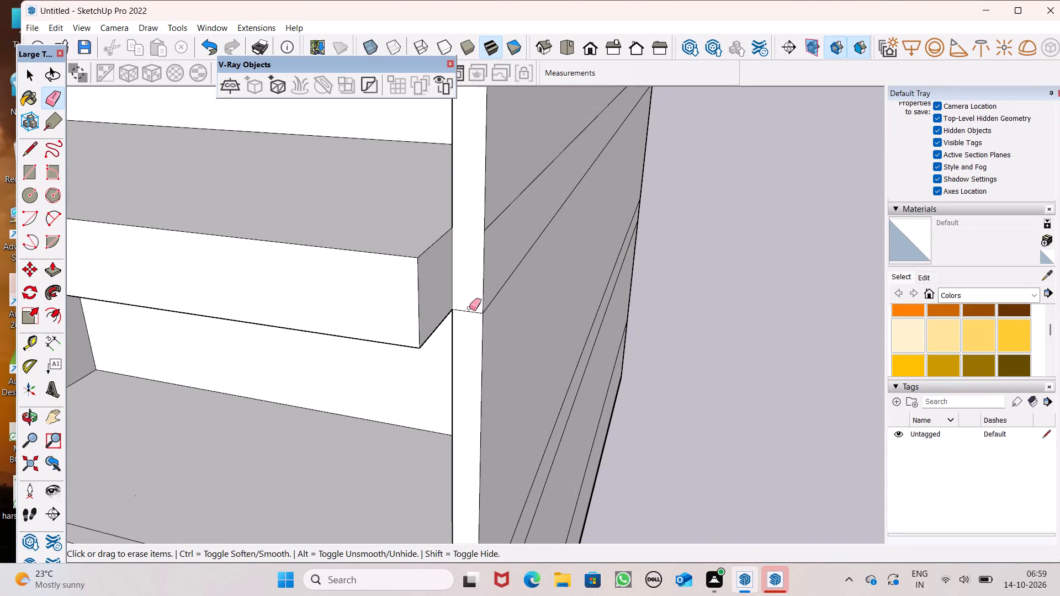
left_click_drag(469, 308, 464, 329)
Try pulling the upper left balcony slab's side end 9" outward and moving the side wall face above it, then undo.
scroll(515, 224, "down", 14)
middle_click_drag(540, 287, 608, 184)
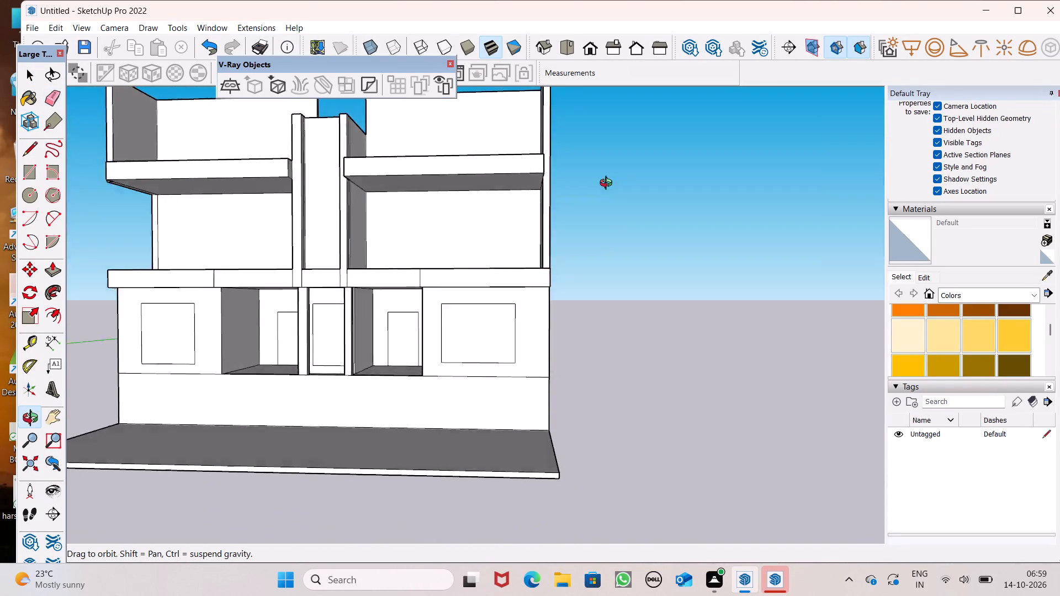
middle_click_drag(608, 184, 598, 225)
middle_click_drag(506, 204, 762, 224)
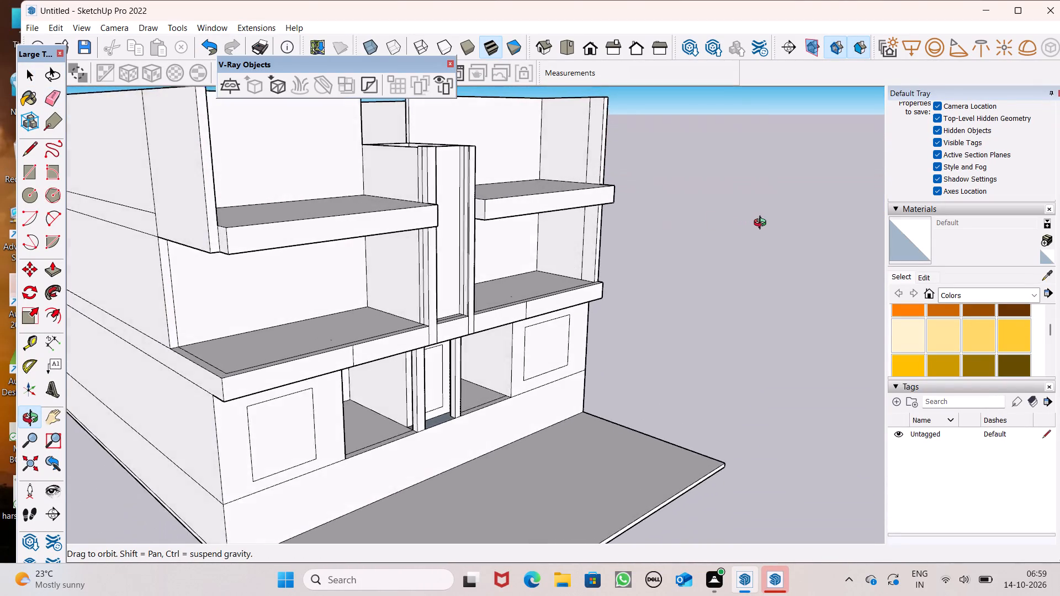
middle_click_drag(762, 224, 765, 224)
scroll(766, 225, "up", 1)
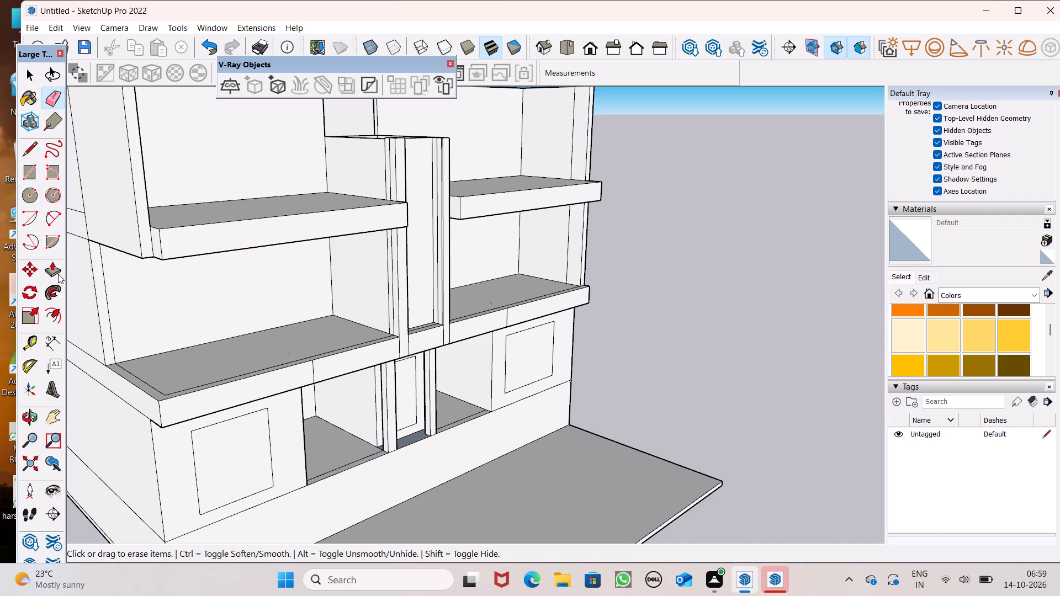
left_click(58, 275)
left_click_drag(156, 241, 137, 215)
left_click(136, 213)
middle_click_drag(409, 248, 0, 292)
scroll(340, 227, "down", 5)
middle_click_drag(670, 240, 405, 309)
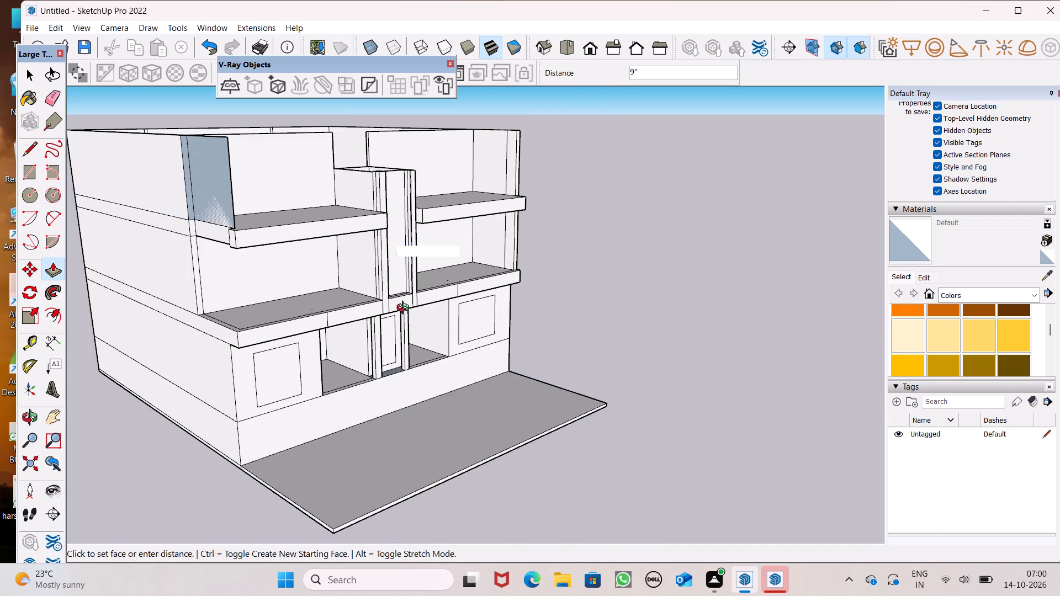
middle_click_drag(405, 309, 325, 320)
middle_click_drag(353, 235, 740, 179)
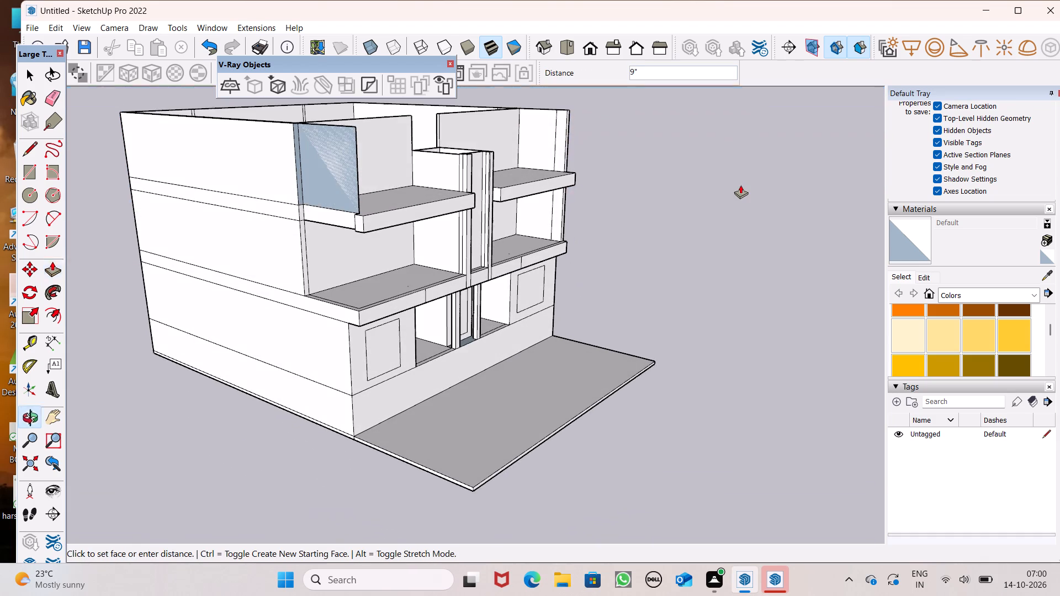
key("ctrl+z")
Pull the side end of the upper left balcony slab 9" outward, flush with the side wall's outer face.
scroll(381, 196, "up", 3)
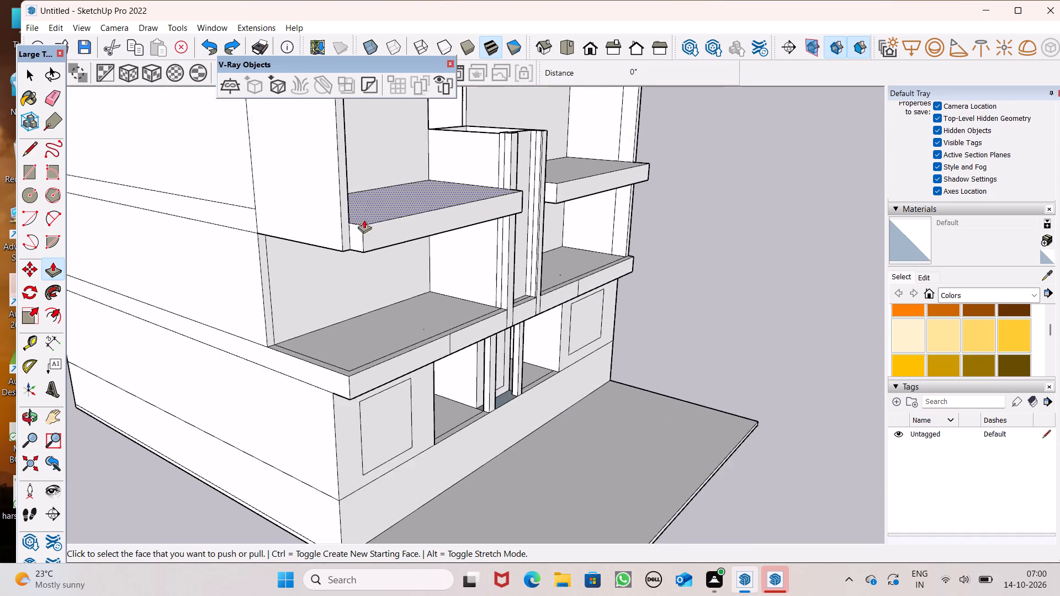
scroll(364, 220, "up", 3)
left_click_drag(354, 234, 331, 202)
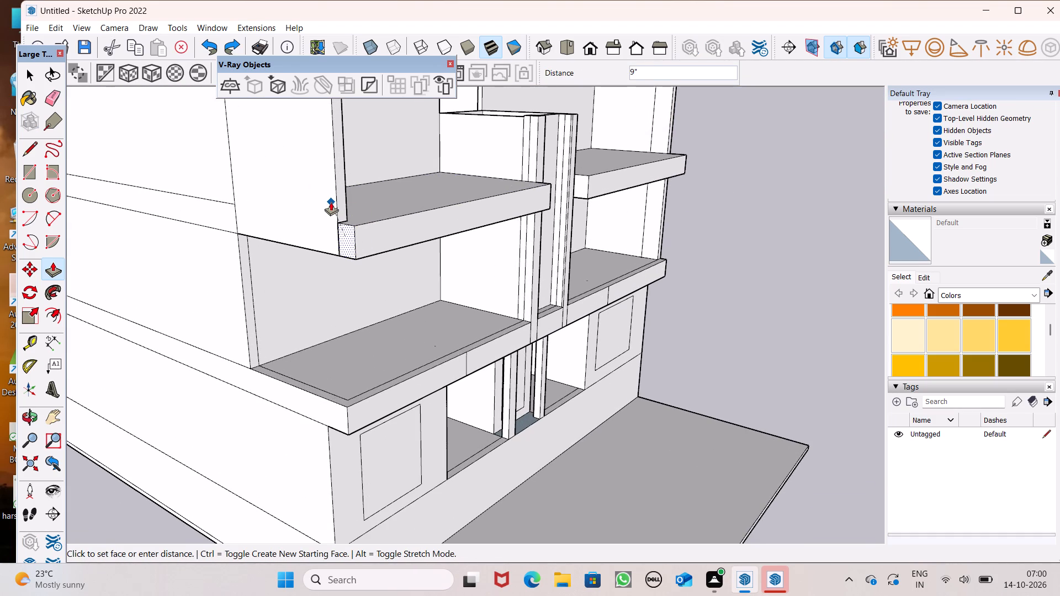
left_click_drag(331, 202, 334, 196)
Pull the side end of the upper right balcony slab 9" outward, flush with the right side wall's outer face.
scroll(486, 264, "down", 5)
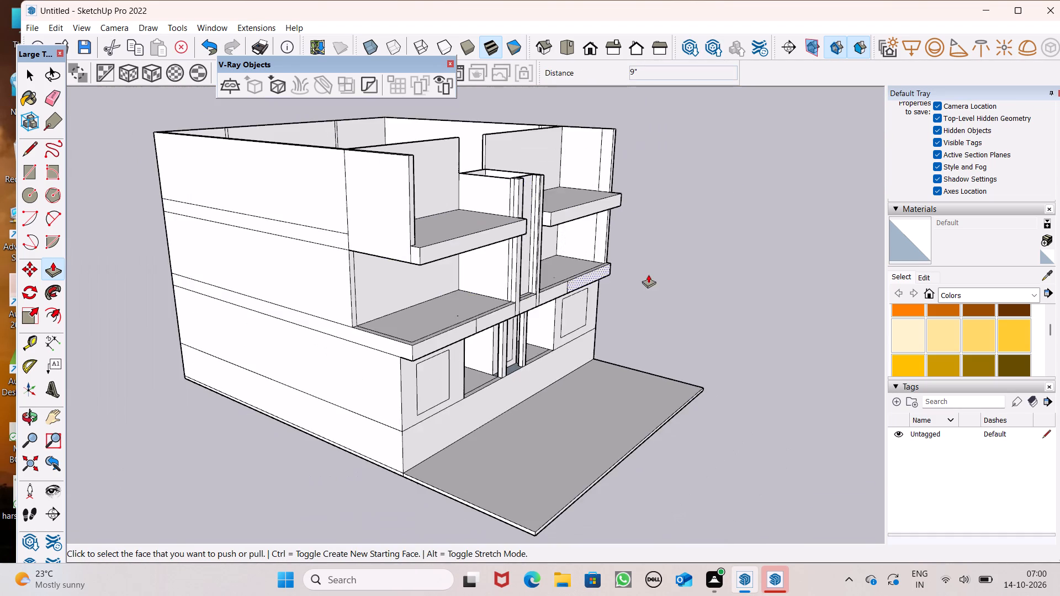
middle_click_drag(634, 282, 139, 319)
scroll(612, 246, "up", 6)
scroll(476, 304, "up", 2)
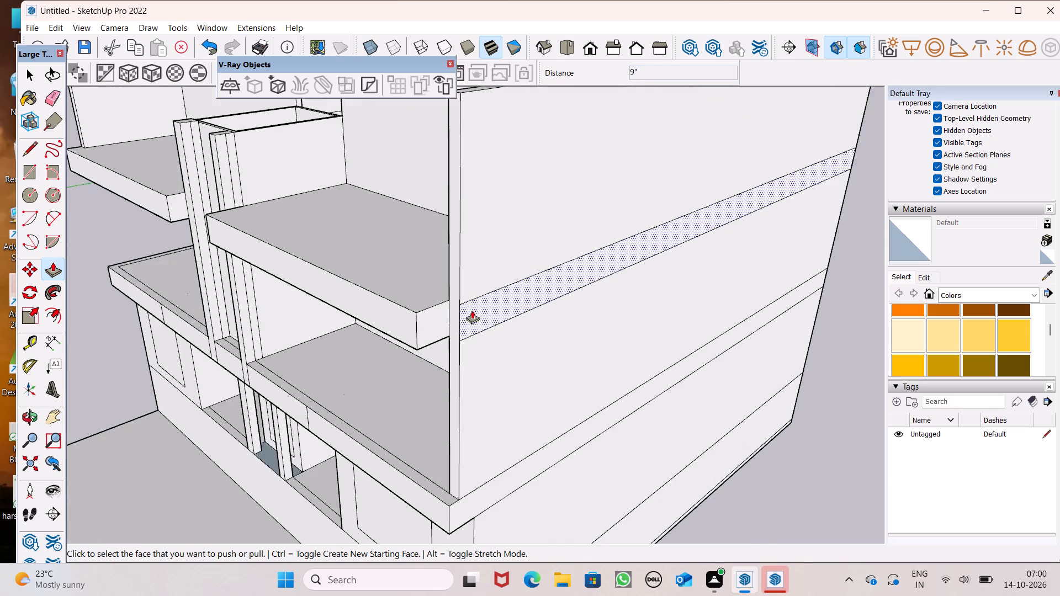
scroll(472, 310, "up", 4)
left_click_drag(413, 331, 453, 345)
Pull the outer face of the middle storey's right side wall 1' 2 1/2" outward.
scroll(597, 289, "down", 3)
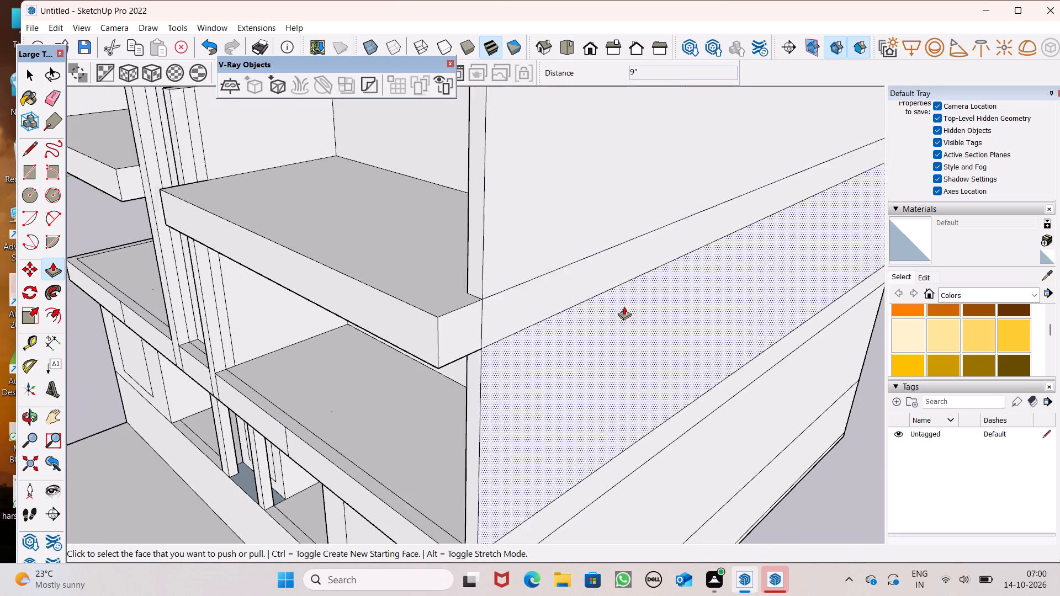
scroll(624, 306, "down", 16)
middle_click_drag(657, 317, 844, 224)
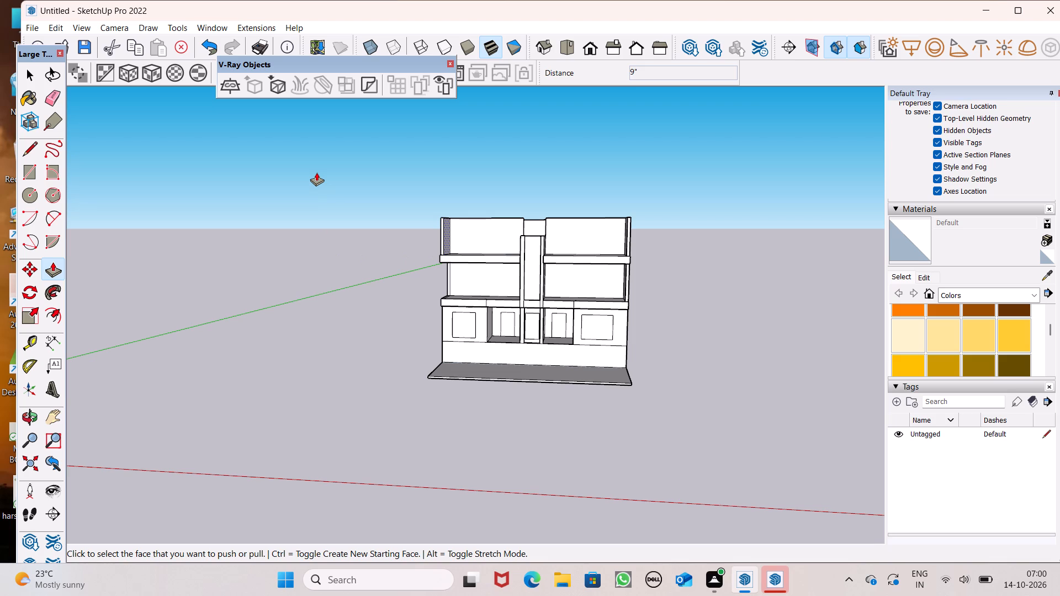
middle_click_drag(454, 256, 589, 278)
scroll(628, 259, "up", 4)
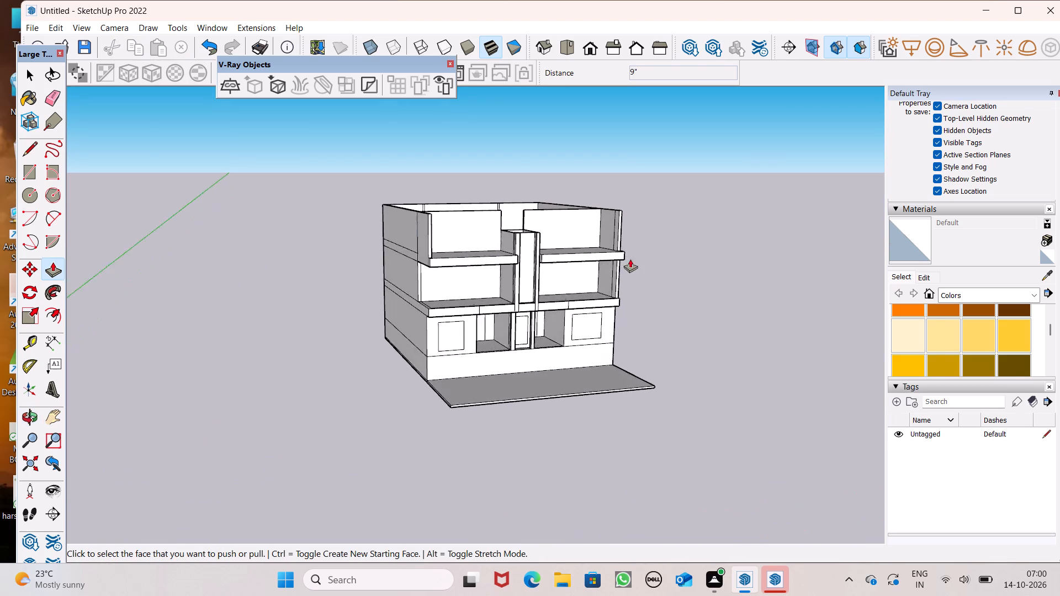
scroll(630, 259, "up", 3)
scroll(586, 276, "up", 3)
scroll(629, 291, "up", 3)
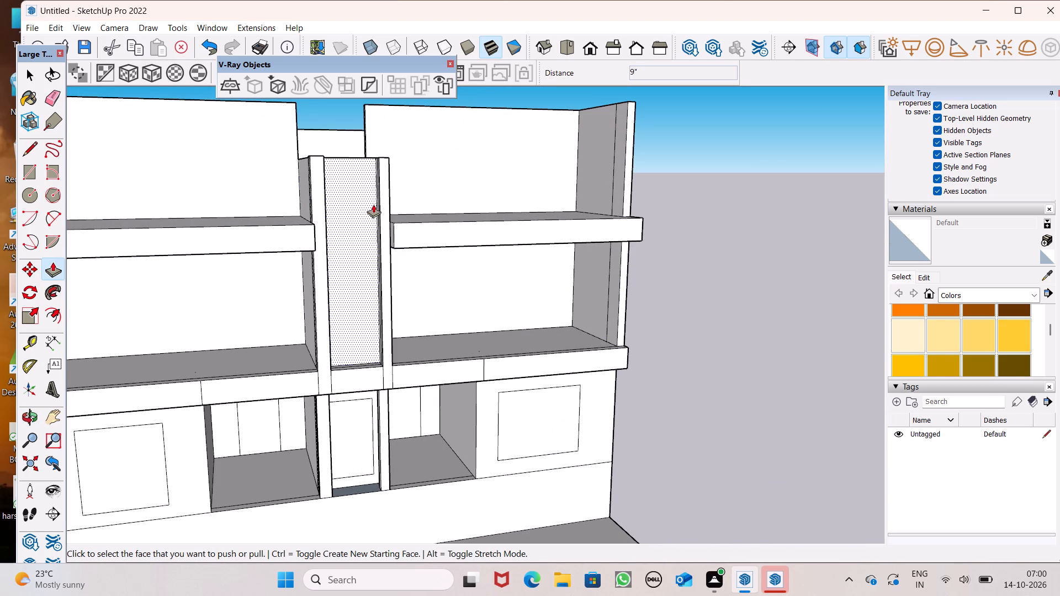
scroll(373, 204, "down", 3)
middle_click_drag(498, 252, 315, 258)
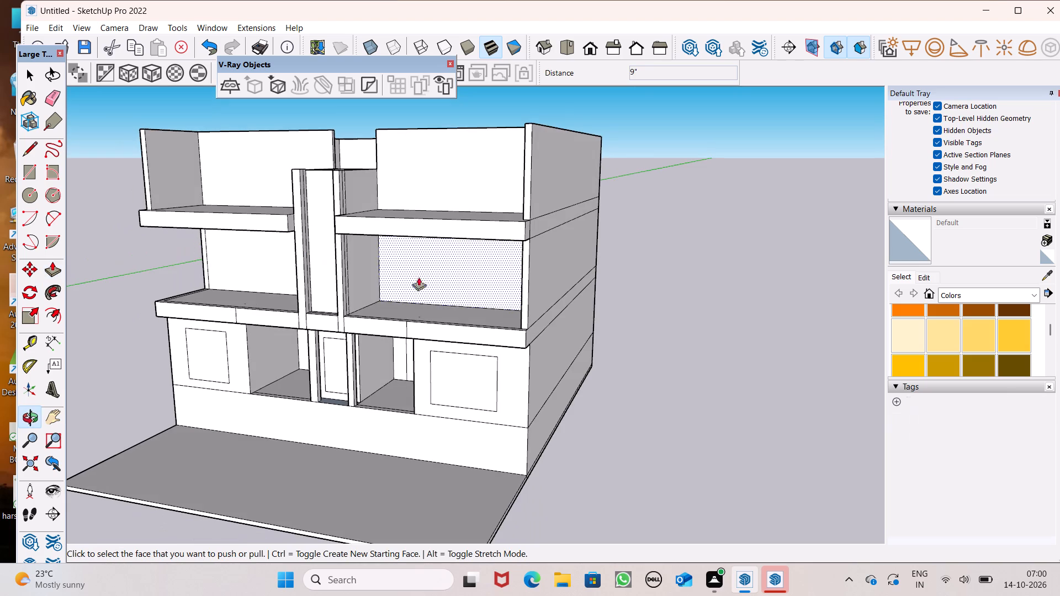
scroll(548, 294, "up", 5)
left_click_drag(534, 297, 547, 305)
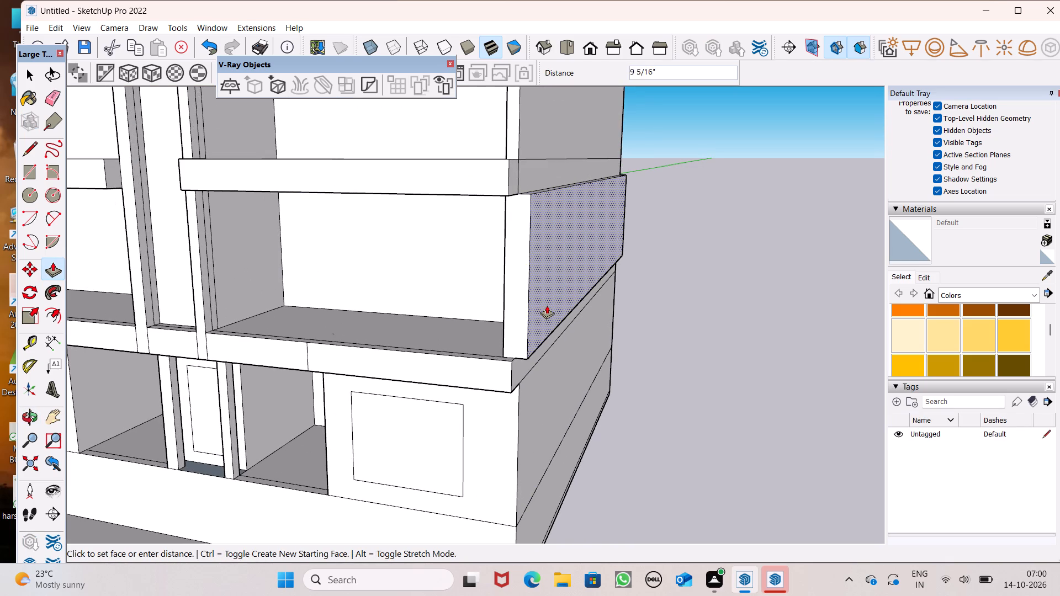
left_click_drag(547, 305, 551, 308)
left_click(551, 308)
scroll(485, 292, "down", 2)
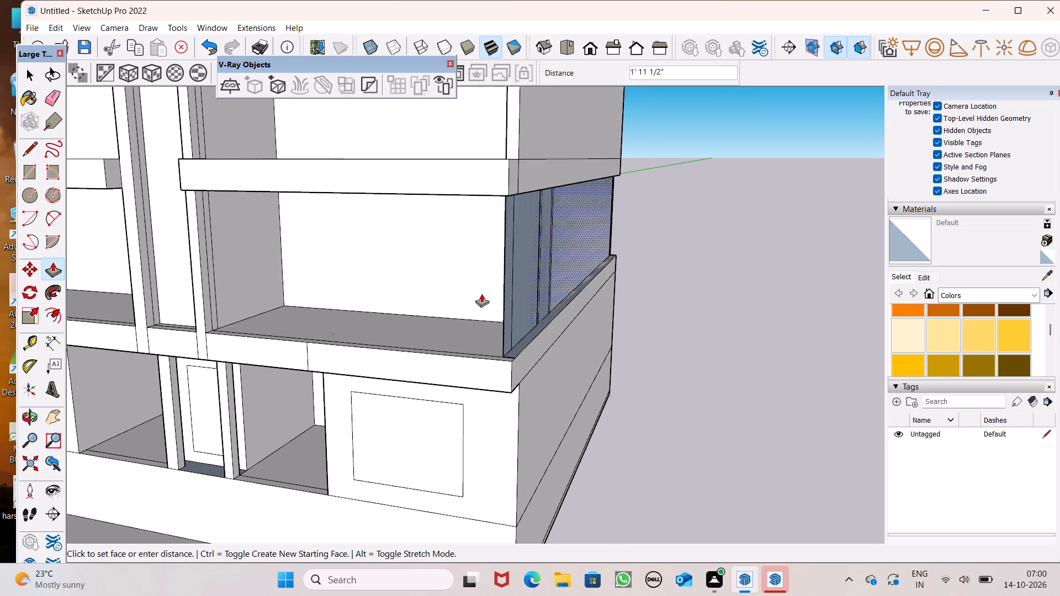
scroll(481, 294, "down", 2)
middle_click_drag(497, 328, 496, 333)
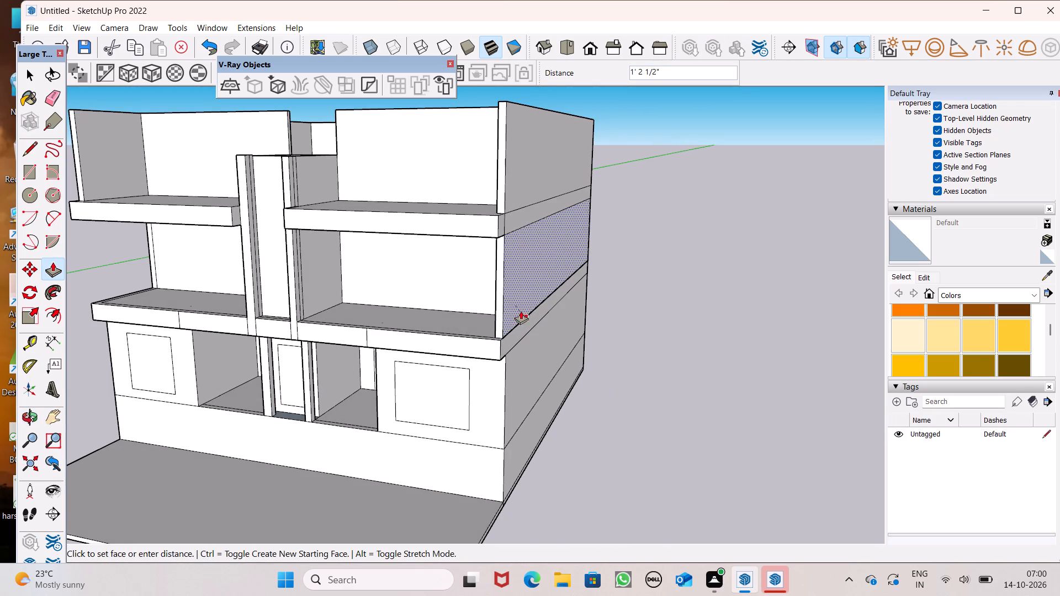
key("space")
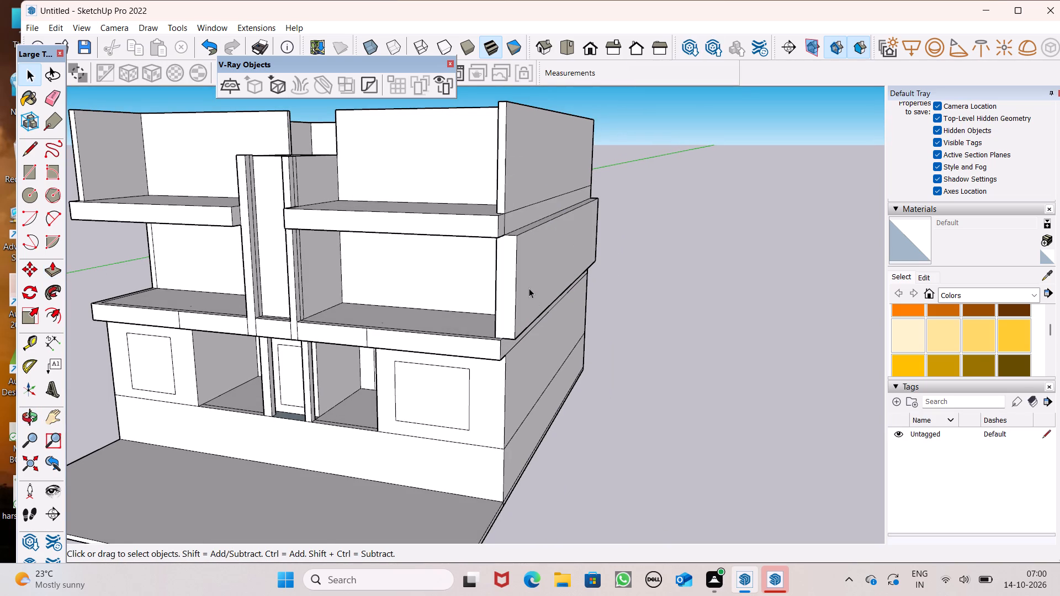
Erase the vertical line between the upper right balcony slab's side end and the slab band along the right side wall.
scroll(462, 300, "down", 5)
middle_click_drag(458, 307, 538, 282)
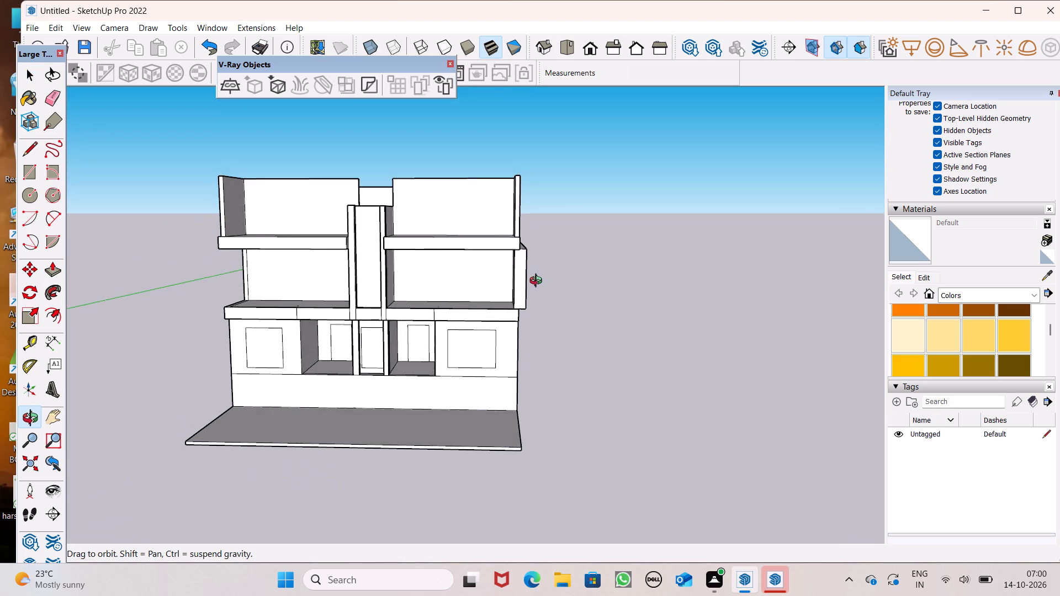
middle_click_drag(538, 282, 327, 380)
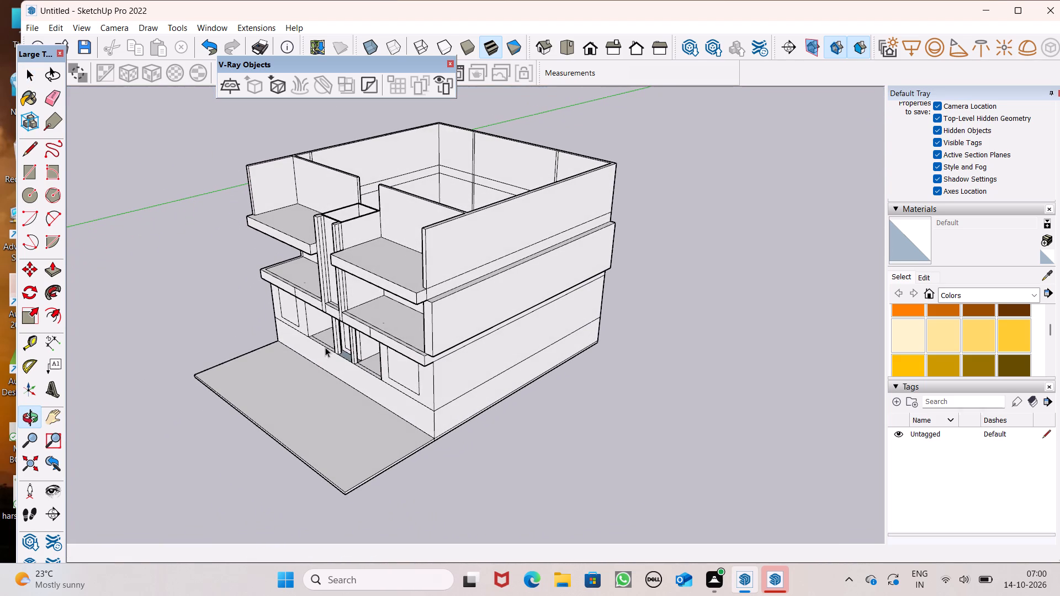
left_click_drag(51, 104, 54, 113)
scroll(433, 297, "up", 13)
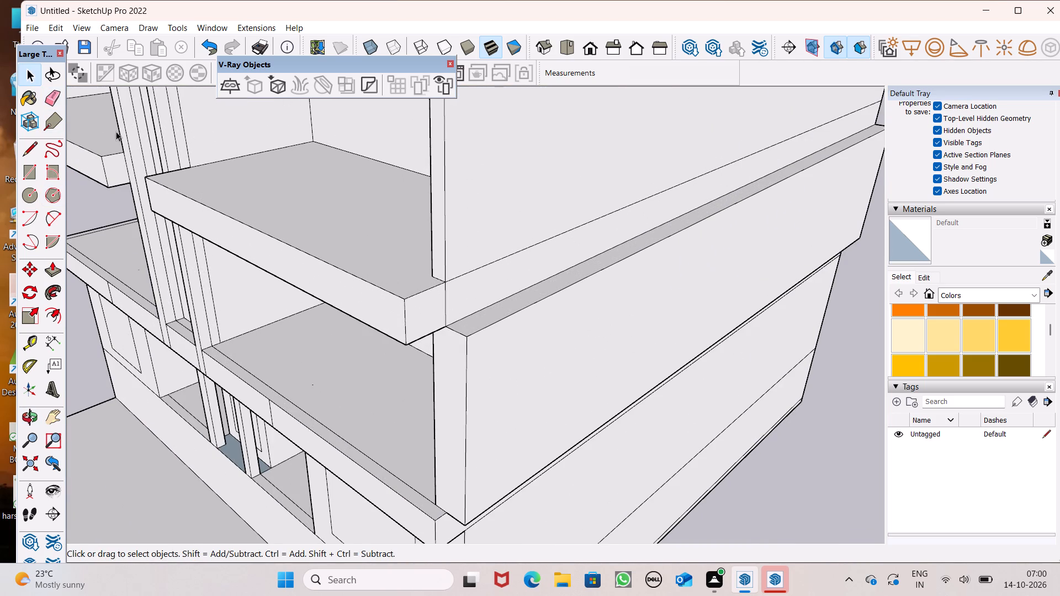
left_click(56, 99)
left_click_drag(454, 311, 436, 311)
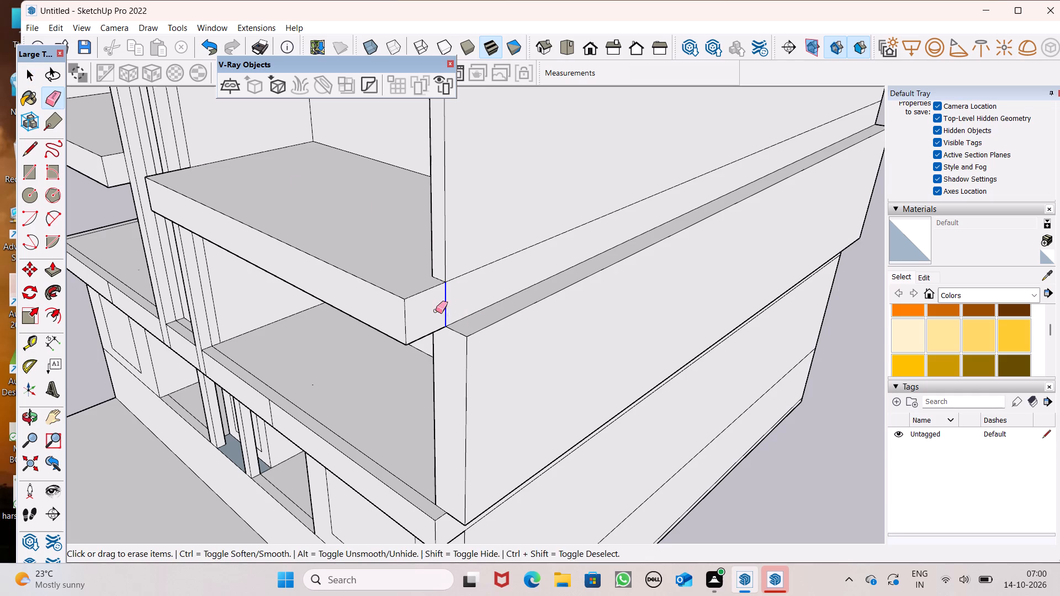
left_click_drag(436, 311, 435, 307)
Pull the upper slab band on the right side of the building 1' 2 1/2" outward, in line with the wall below.
left_click(65, 275)
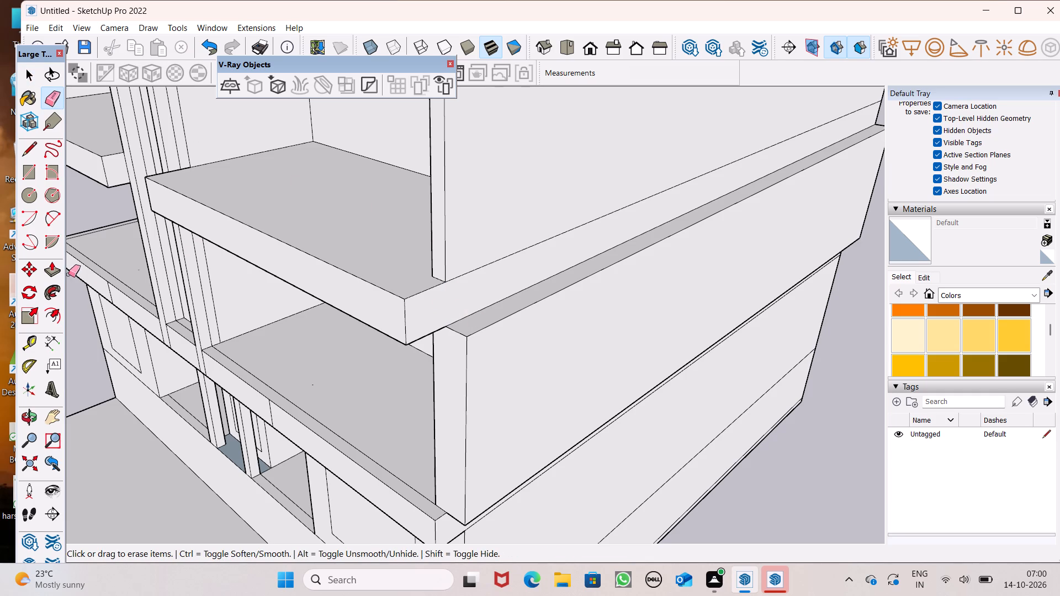
left_click(49, 272)
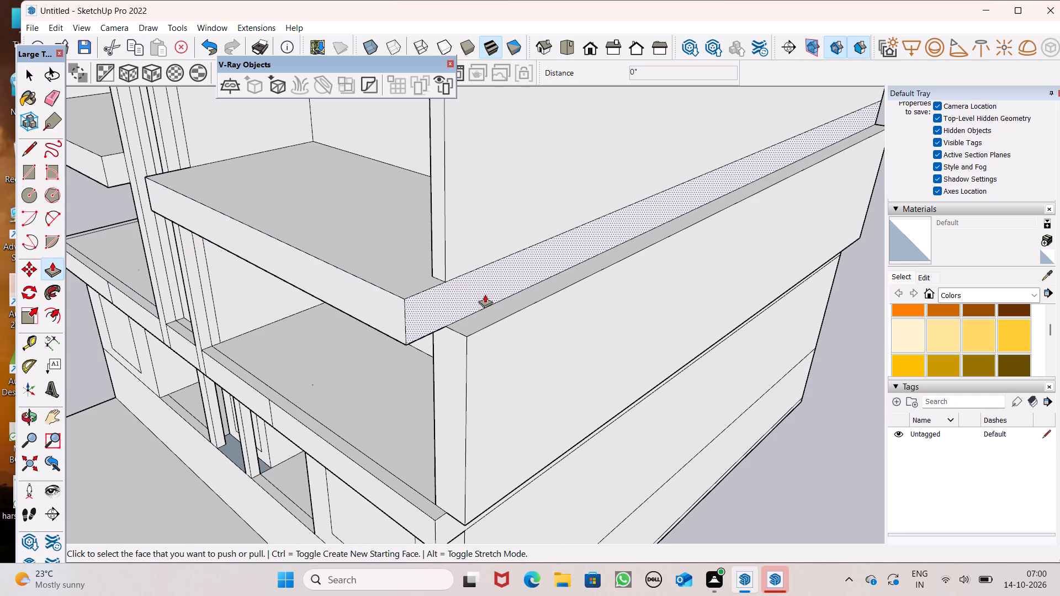
left_click_drag(485, 294, 506, 319)
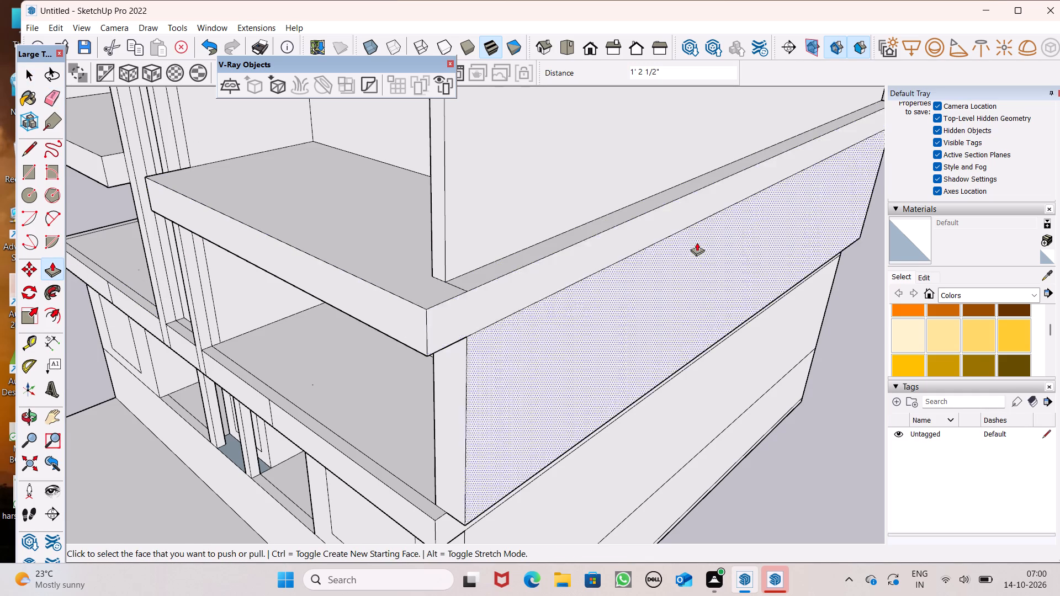
Pull the side face of the lower right slab band 1' 2 1/2" outward, flush with the middle storey's side wall.
scroll(697, 242, "down", 6)
middle_click_drag(632, 307, 908, 215)
middle_click_drag(479, 280, 529, 266)
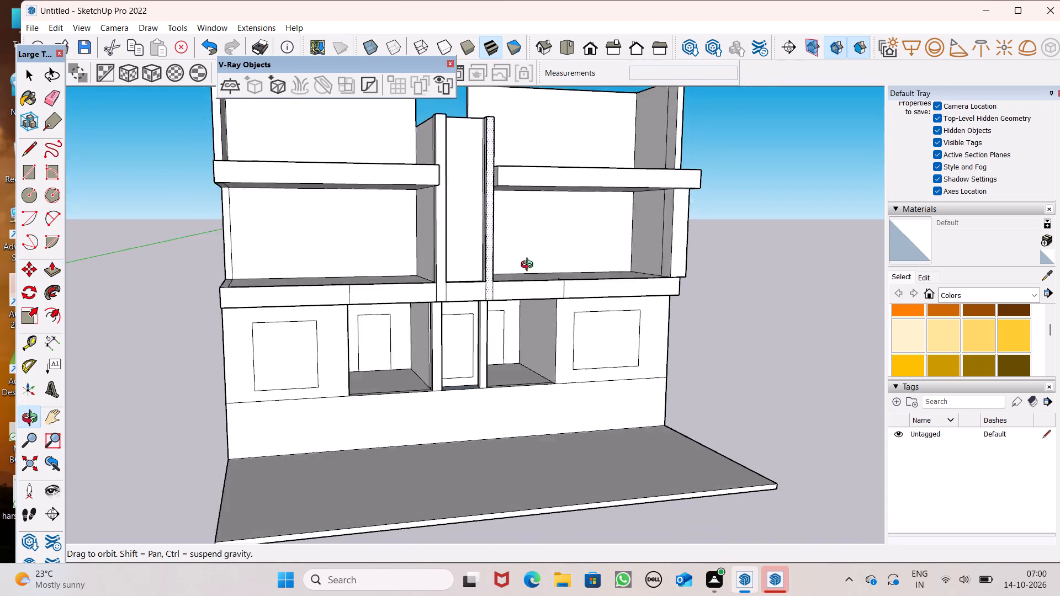
middle_click_drag(529, 266, 636, 263)
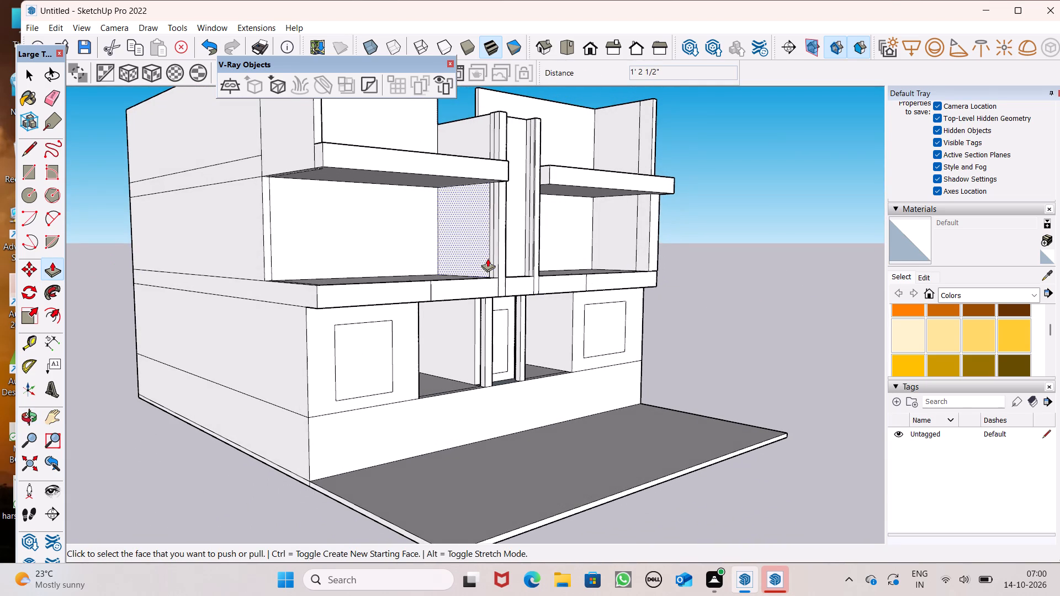
scroll(487, 258, "down", 1)
middle_click_drag(500, 267, 172, 294)
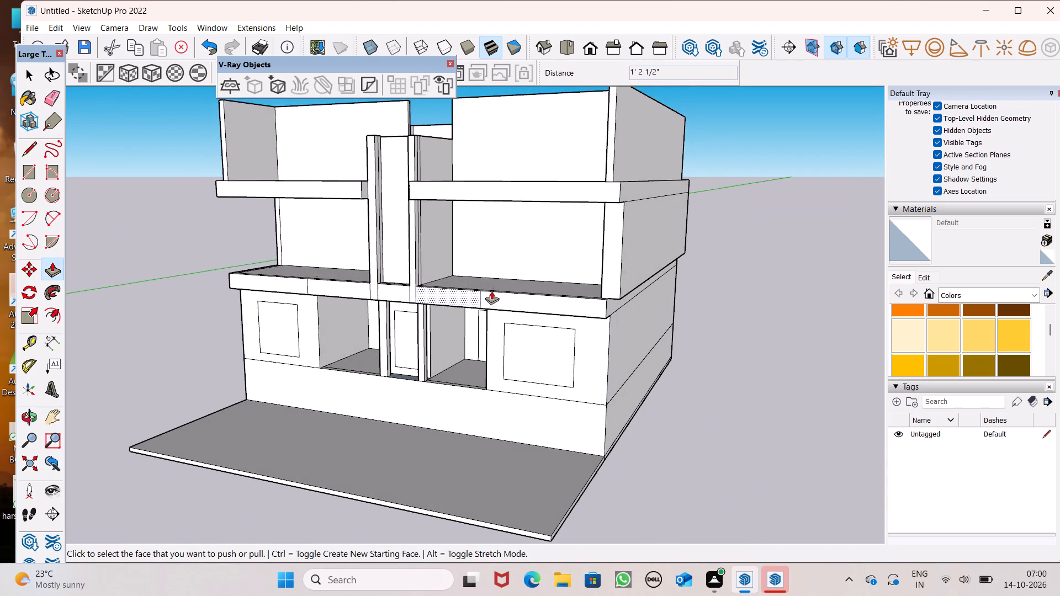
scroll(587, 289, "up", 7)
middle_click_drag(622, 309, 584, 215)
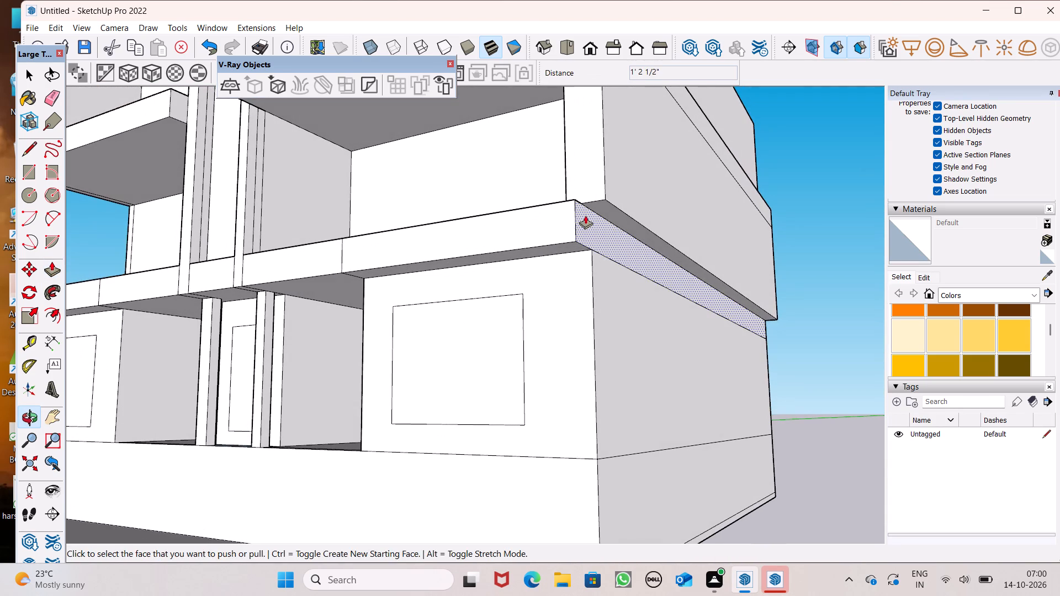
left_click_drag(602, 229, 633, 210)
Pull the outer face of the upper left side wall's front section, including the slab end, about 11 7/16" outward.
scroll(638, 209, "down", 2)
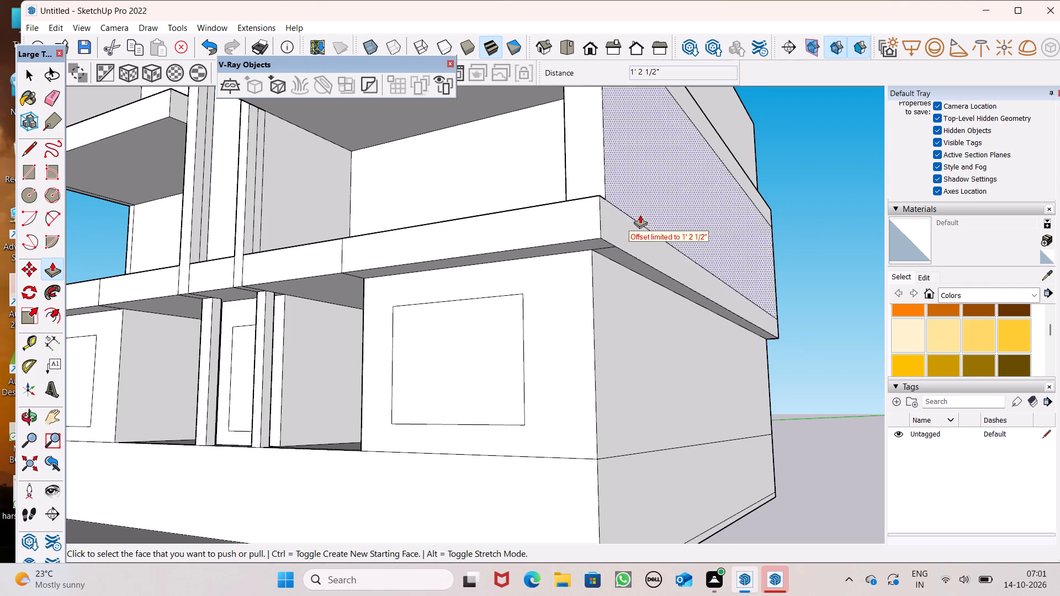
scroll(640, 215, "down", 4)
scroll(706, 228, "down", 6)
middle_click_drag(709, 244, 861, 394)
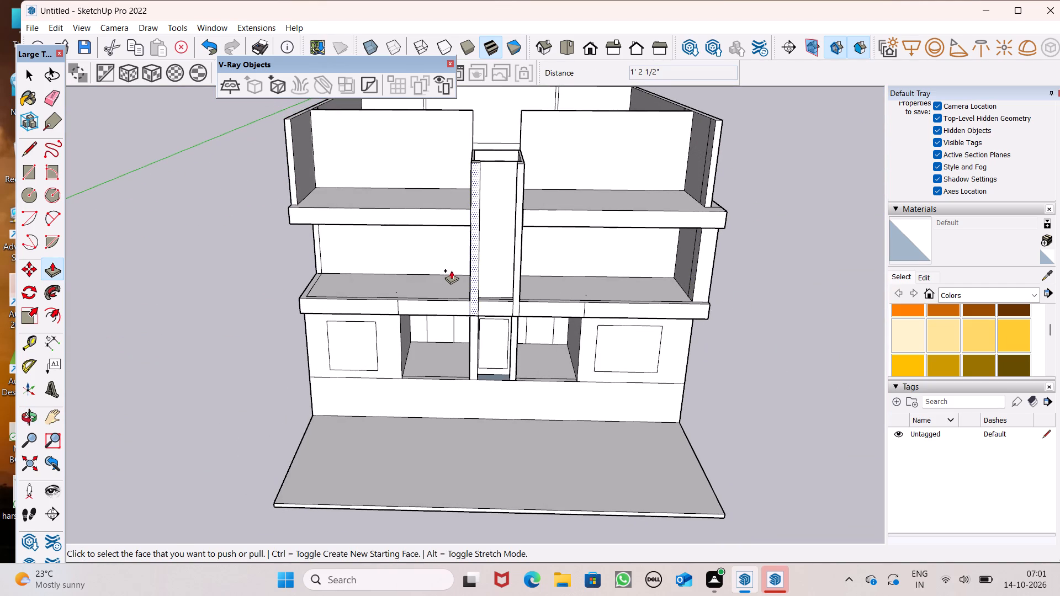
scroll(364, 288, "down", 6)
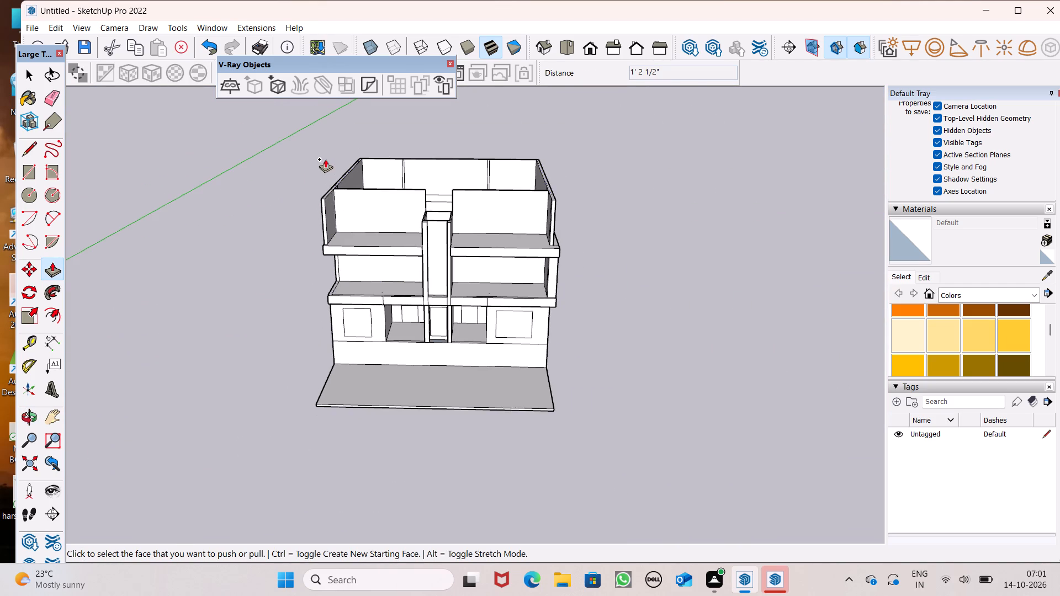
scroll(325, 159, "up", 6)
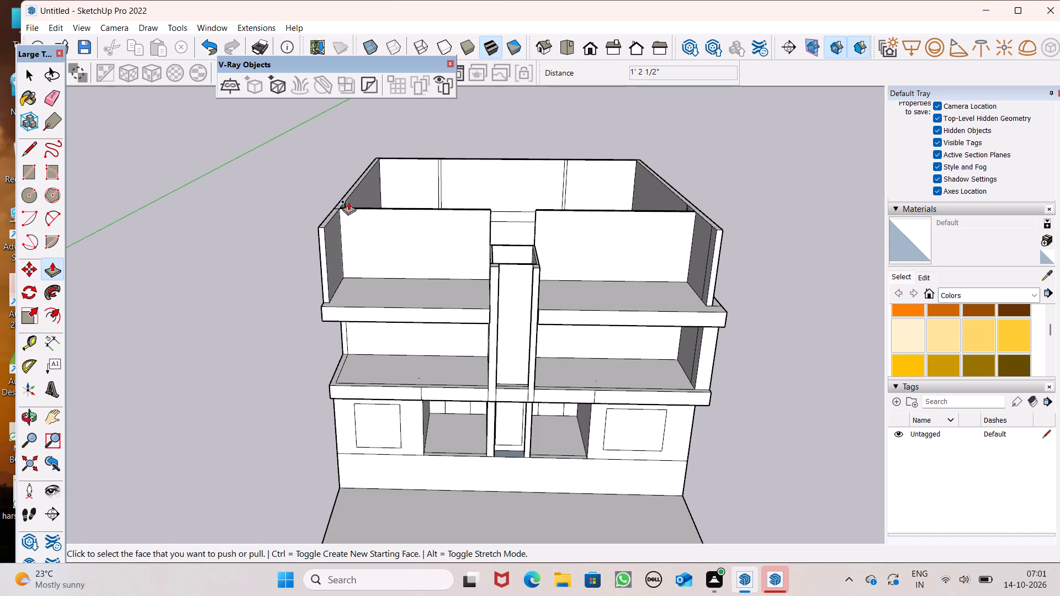
middle_click_drag(370, 246, 560, 187)
scroll(405, 251, "up", 3)
left_click_drag(412, 256, 404, 262)
Erase the leftover lines on the front end of the upper left side wall, including the one above the slab end.
middle_click_drag(437, 308, 315, 333)
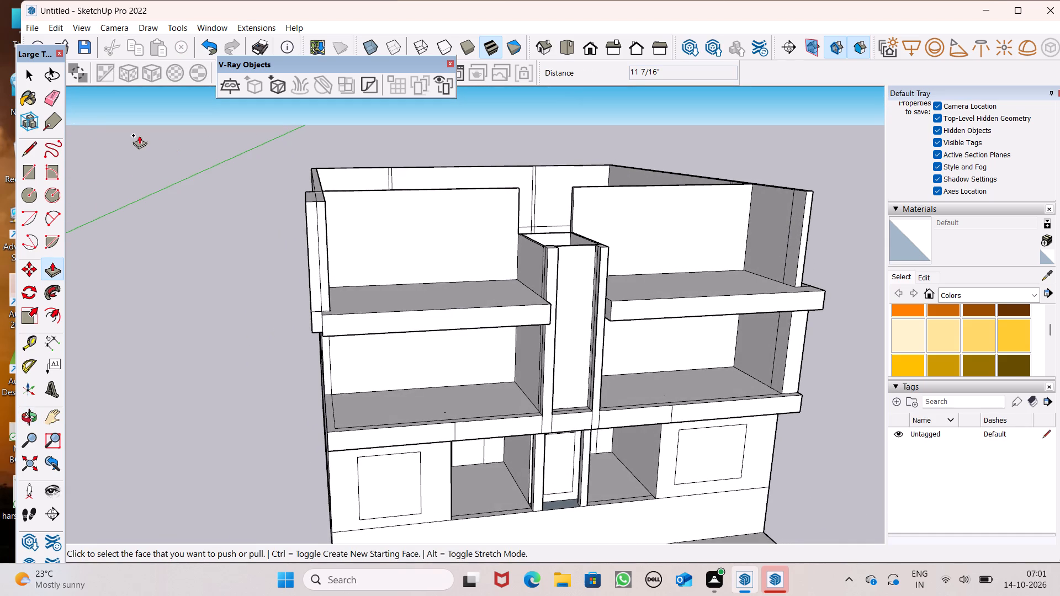
left_click(51, 97)
scroll(308, 322, "up", 4)
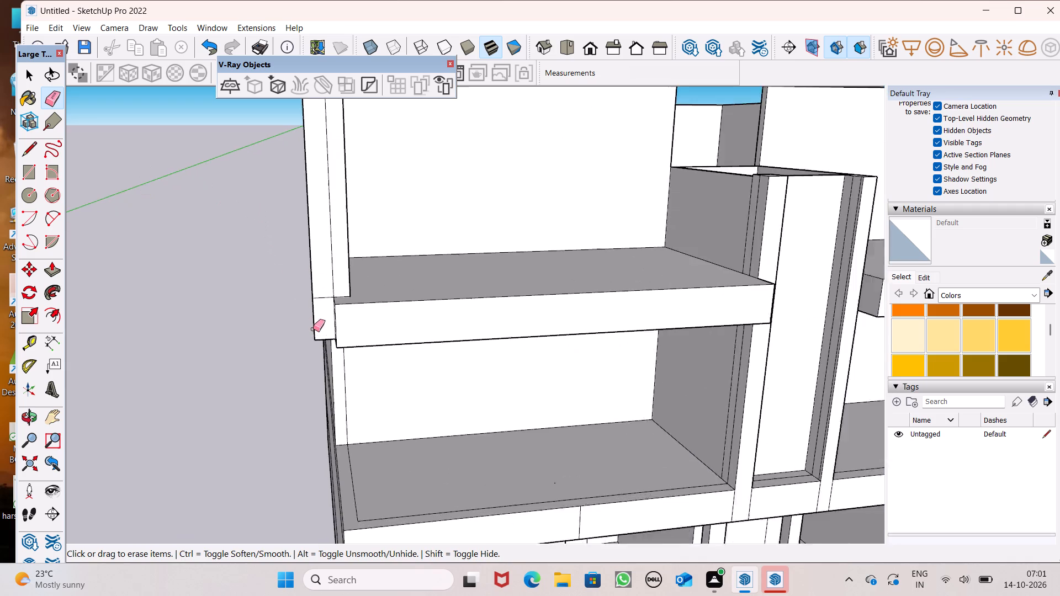
scroll(313, 329, "up", 2)
left_click_drag(340, 274, 330, 283)
left_click_drag(327, 290, 322, 297)
scroll(305, 265, "down", 4)
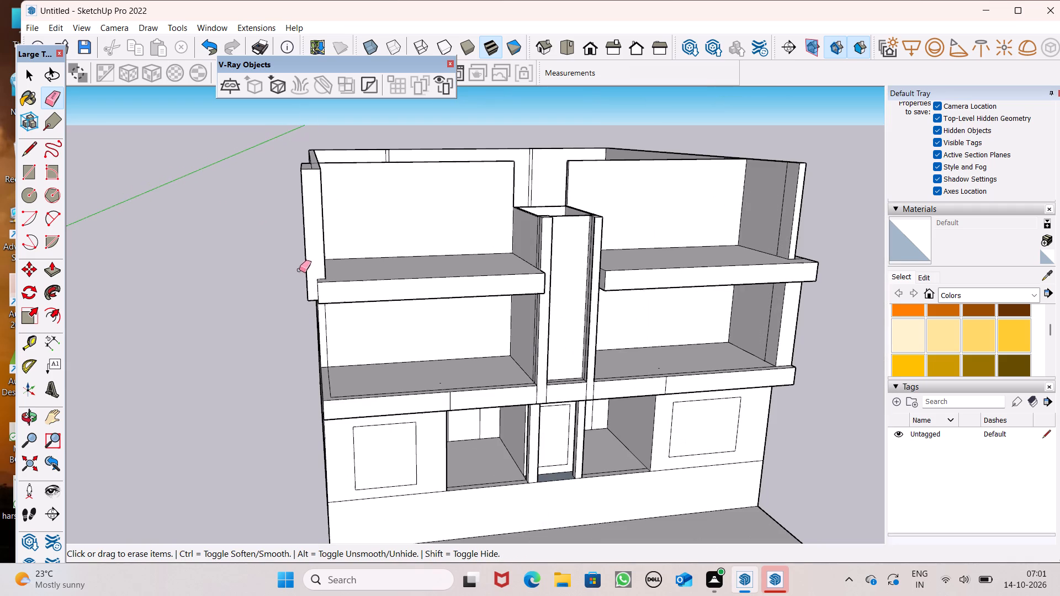
Pull the end face of the upper left balcony slab 11 7/16" outward, flush with the widened side wall.
left_click(48, 270)
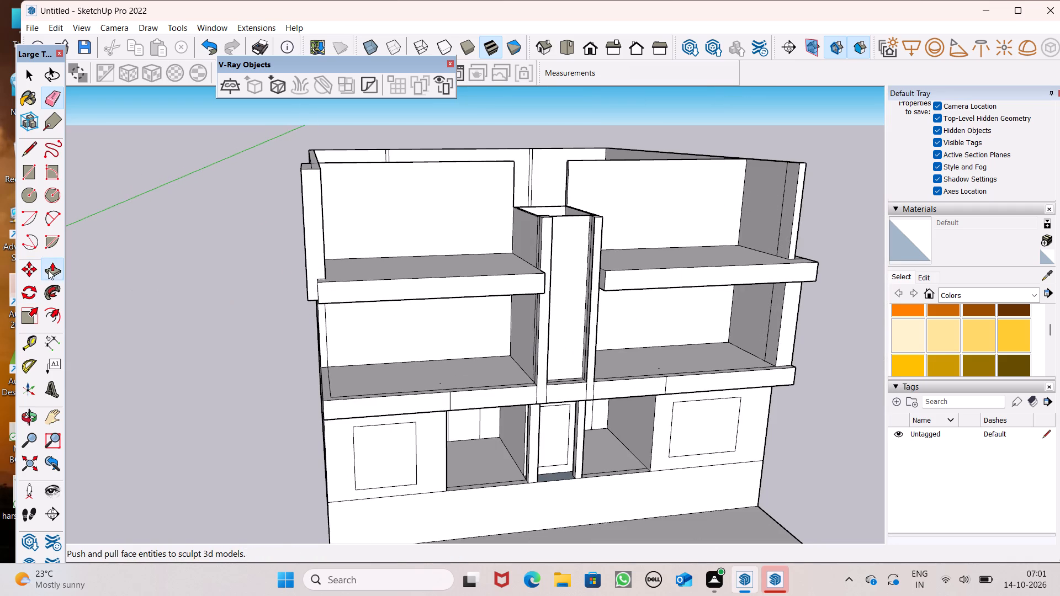
middle_click_drag(133, 294, 303, 316)
scroll(479, 329, "up", 6)
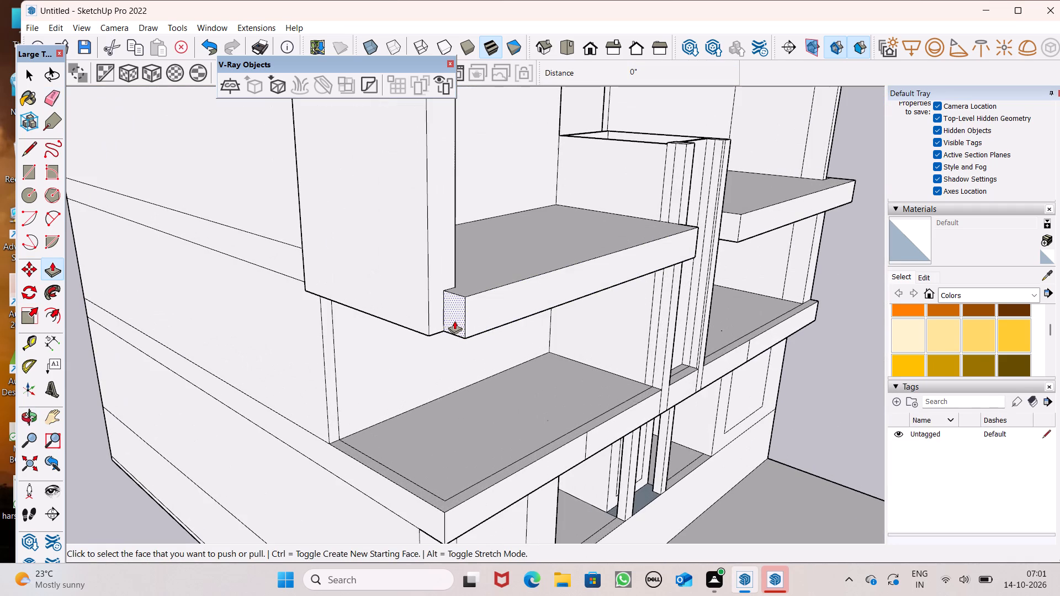
left_click_drag(452, 316, 425, 310)
scroll(523, 320, "down", 6)
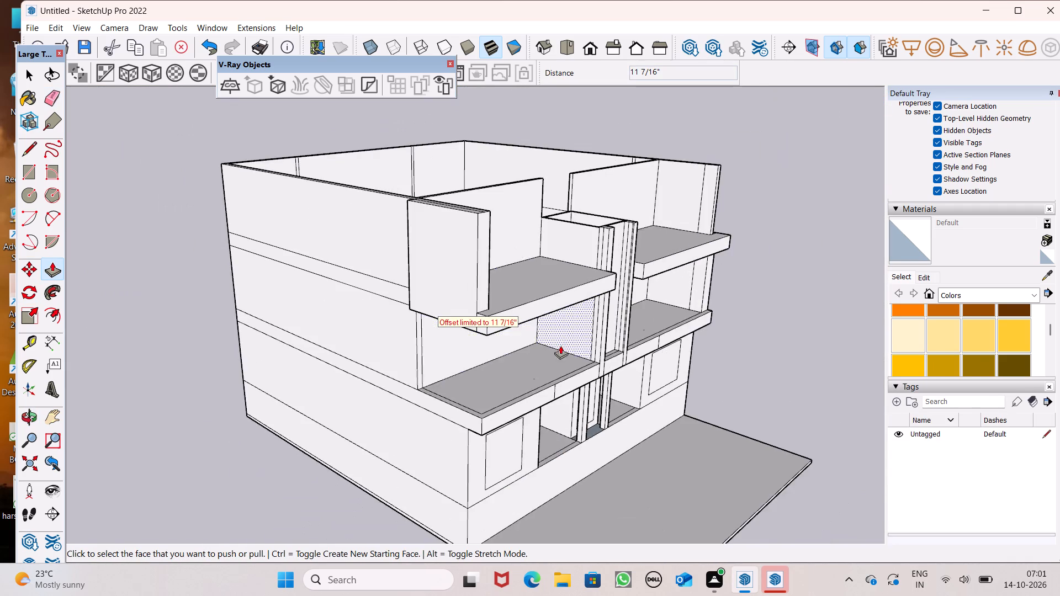
Pull the front face of the upper left side wall 1' 4 15/16" forward, in line with the balcony slab's front edge.
middle_click_drag(560, 345, 377, 355)
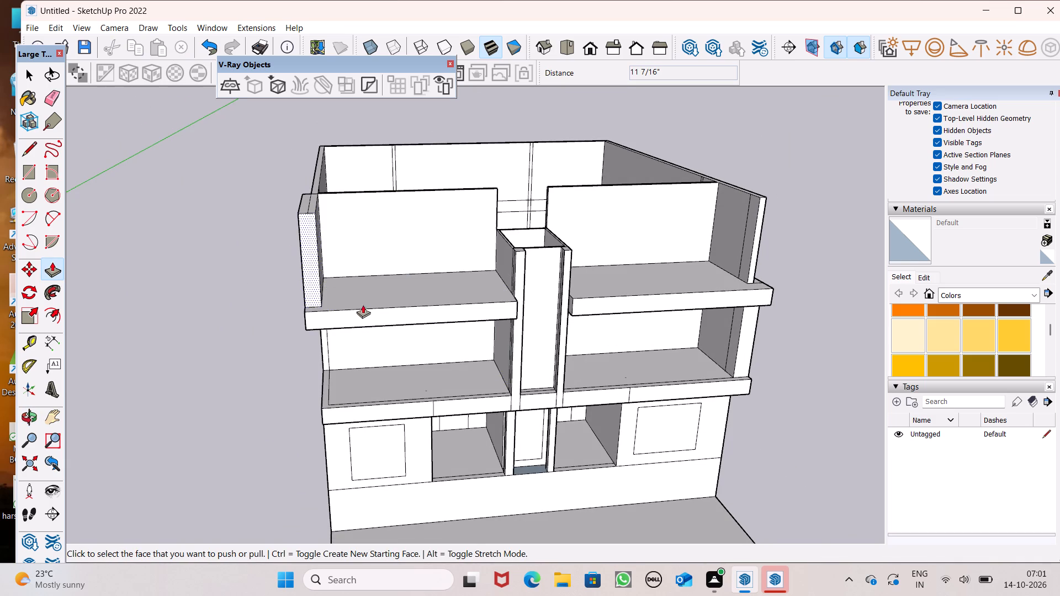
scroll(368, 306, "up", 1)
middle_click_drag(369, 306, 343, 307)
scroll(331, 292, "up", 5)
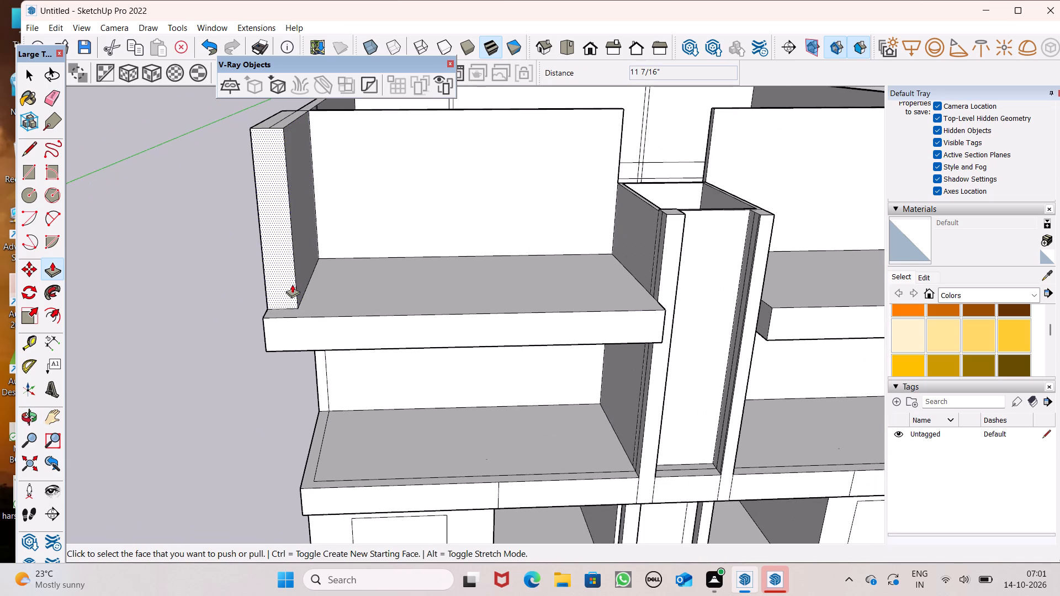
left_click_drag(291, 289, 301, 317)
scroll(171, 290, "down", 7)
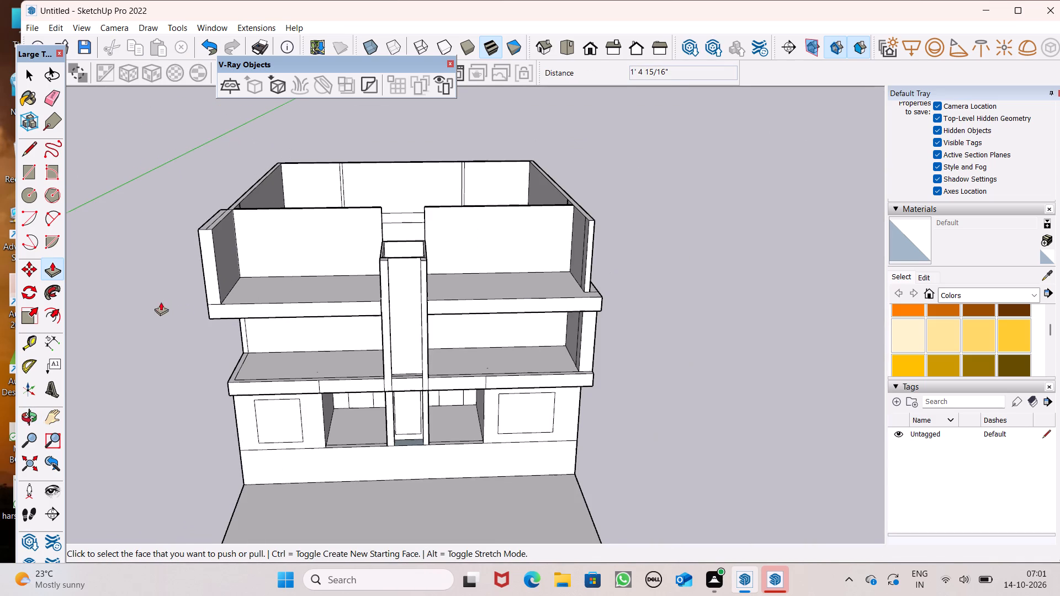
Push the front end of the upper right side wall back along the balcony to the balcony's rear wall.
scroll(591, 274, "up", 6)
scroll(597, 241, "down", 2)
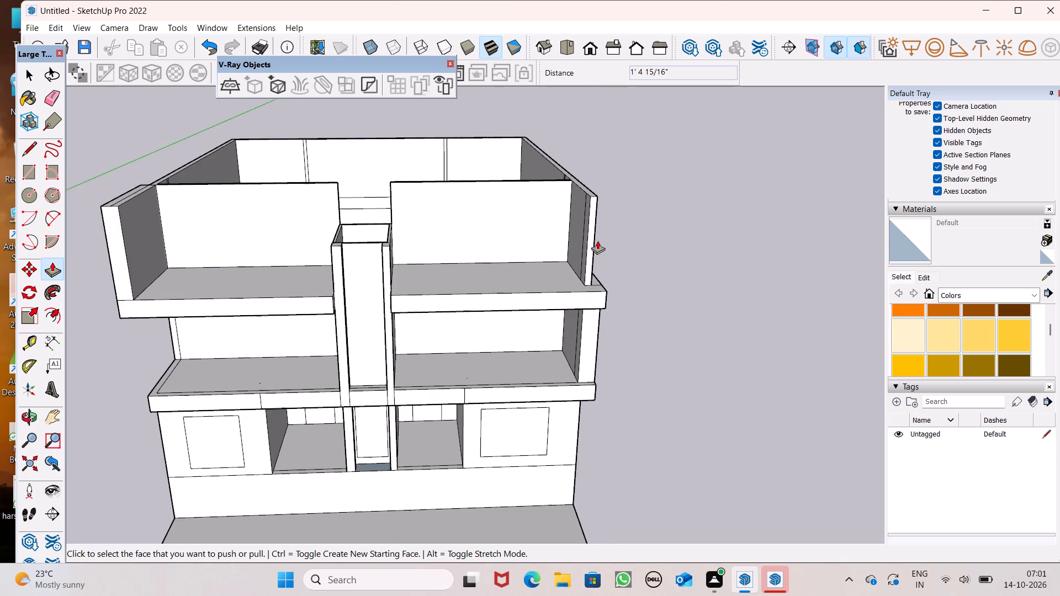
scroll(597, 241, "down", 4)
scroll(634, 274, "down", 1)
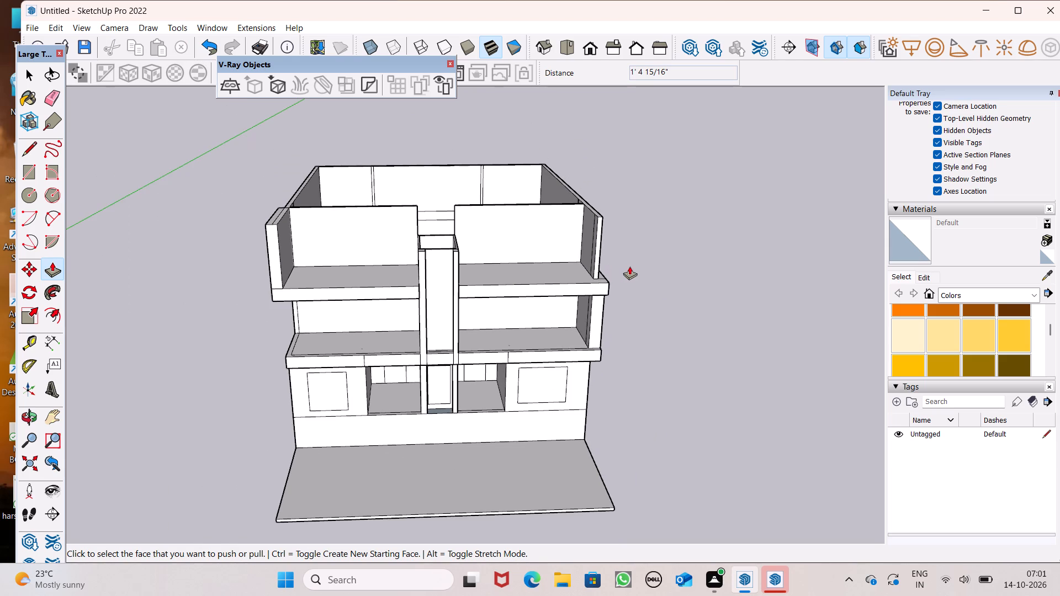
middle_click_drag(591, 260, 553, 409)
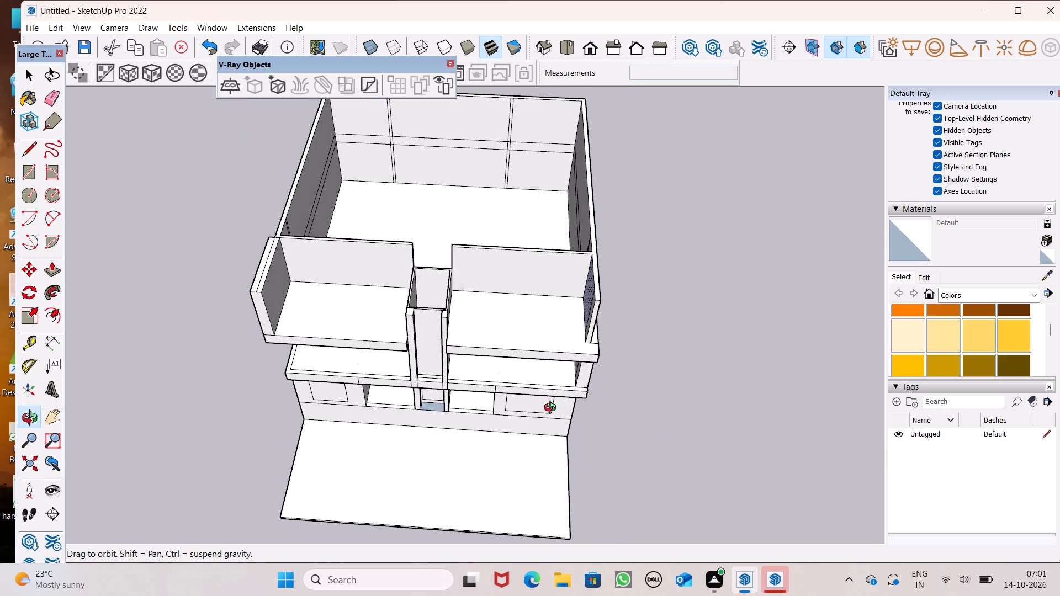
middle_click_drag(553, 409, 549, 414)
scroll(548, 413, "up", 1)
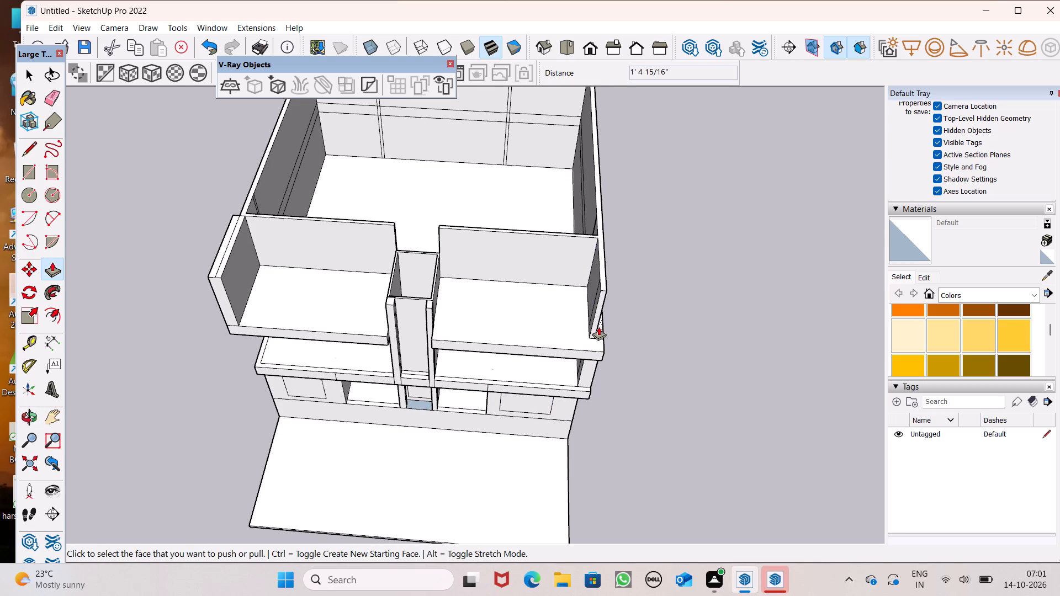
left_click_drag(599, 314, 600, 313)
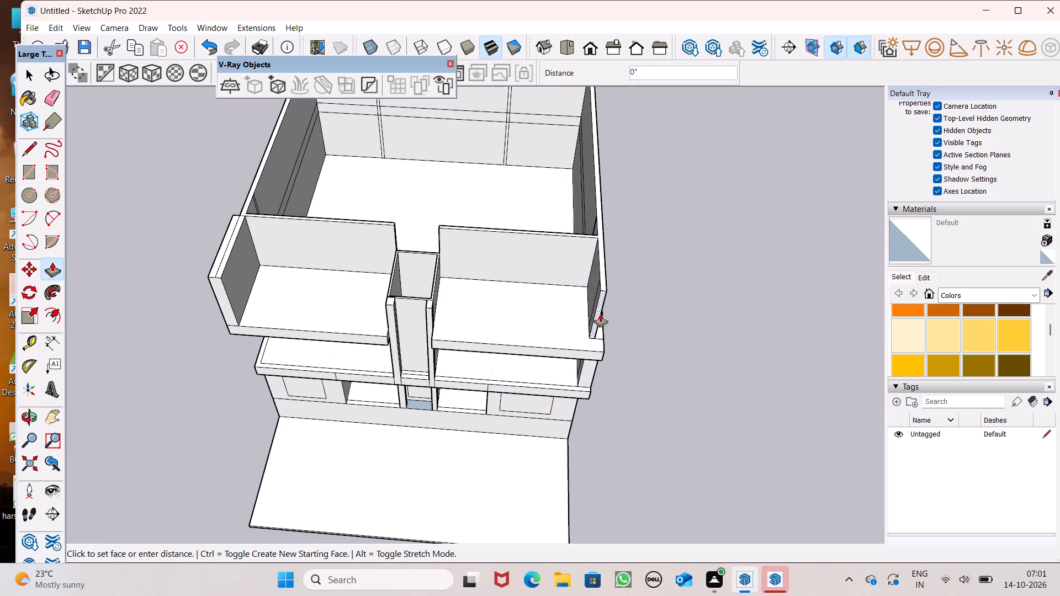
left_click_drag(600, 313, 583, 258)
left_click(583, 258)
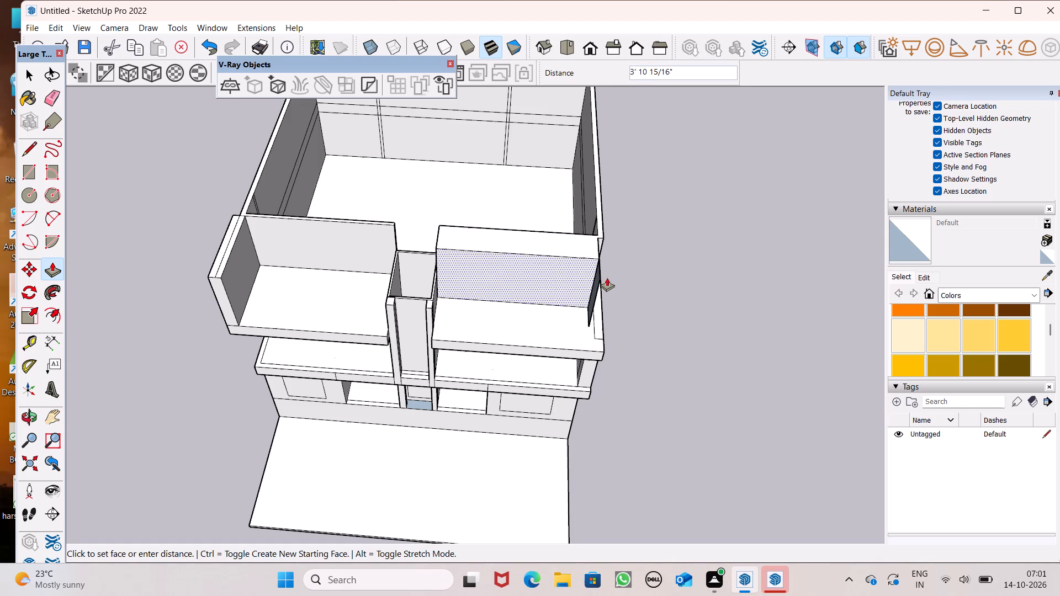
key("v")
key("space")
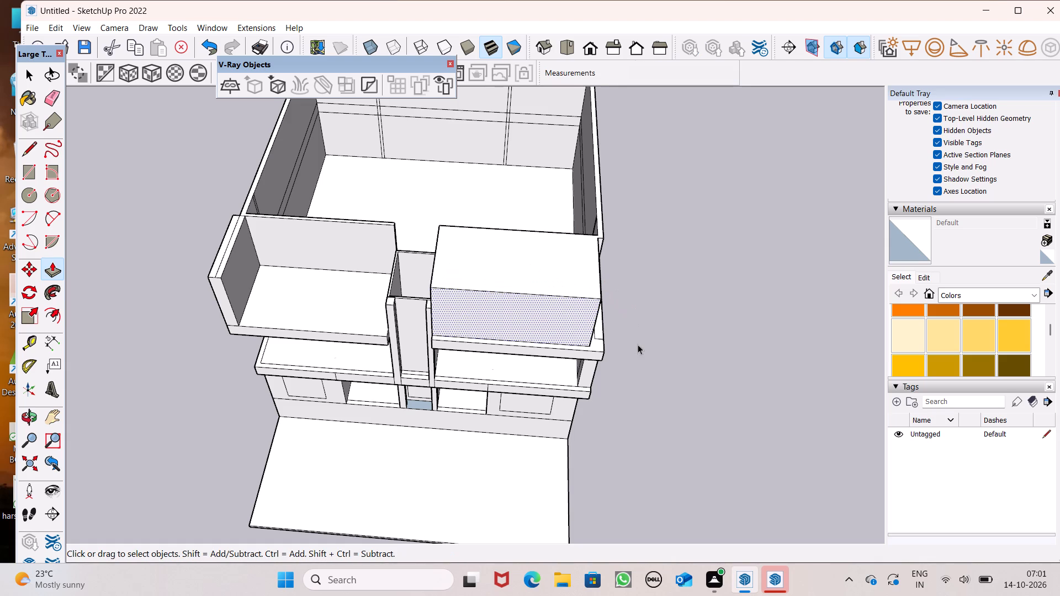
Erase the leftover thin side face and its edges on the upper right balcony slab.
middle_click_drag(638, 344, 411, 296)
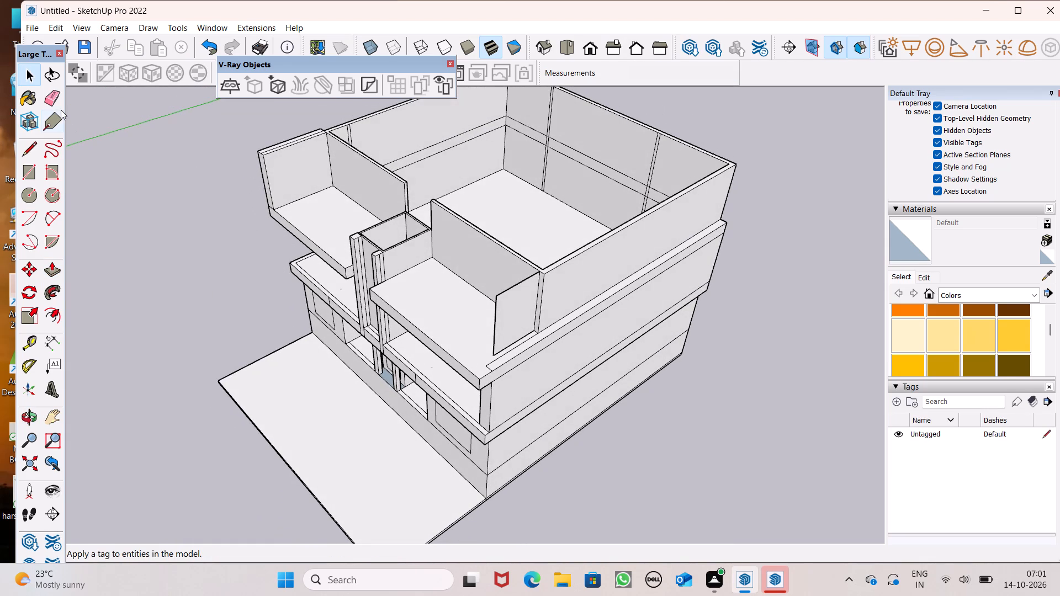
left_click(61, 110)
left_click(50, 97)
scroll(379, 251, "up", 3)
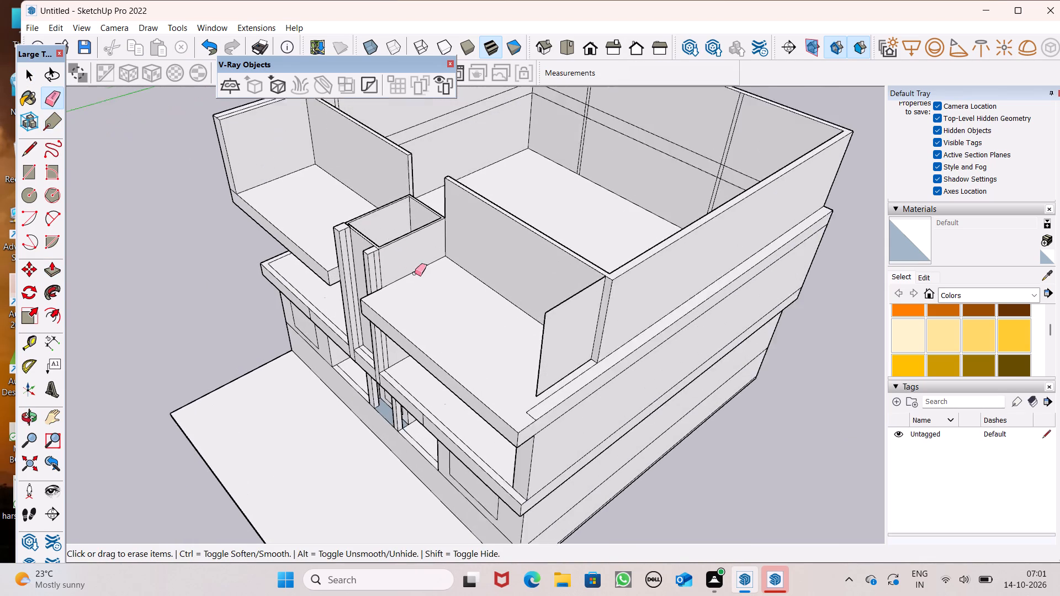
scroll(415, 273, "up", 1)
left_click_drag(577, 301, 556, 348)
left_click_drag(559, 352, 566, 359)
left_click_drag(577, 378, 579, 389)
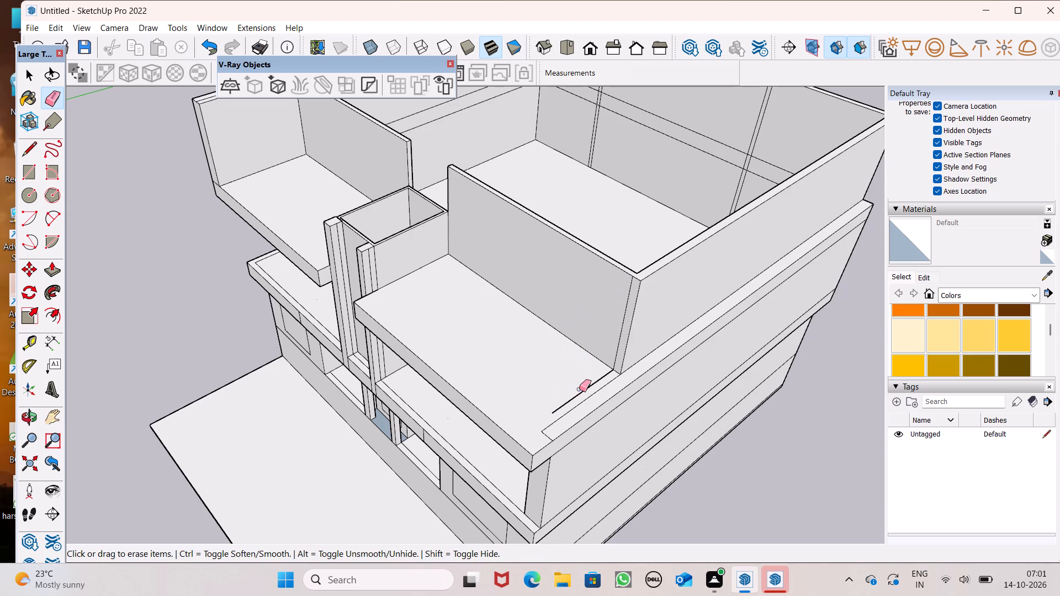
left_click_drag(579, 389, 580, 396)
double_click(580, 396)
left_click(577, 401)
key("space")
Erase the vertical seam lines across the front of the lower slab band, including those at the central columns.
scroll(396, 290, "down", 5)
middle_click_drag(415, 329, 579, 328)
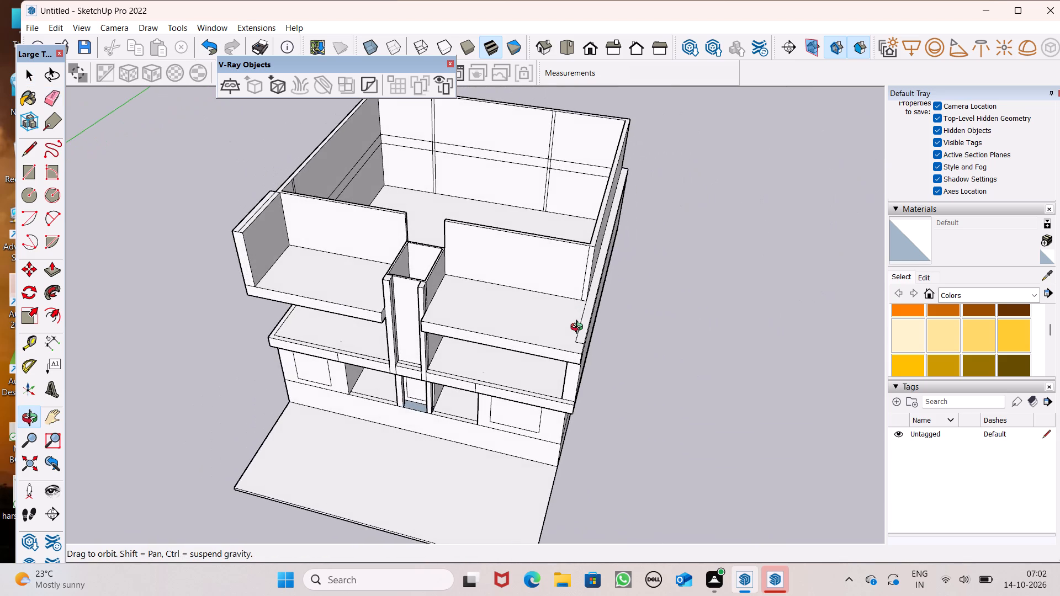
middle_click_drag(579, 328, 586, 310)
scroll(552, 206, "down", 2)
middle_click_drag(540, 321, 612, 126)
scroll(612, 126, "up", 1)
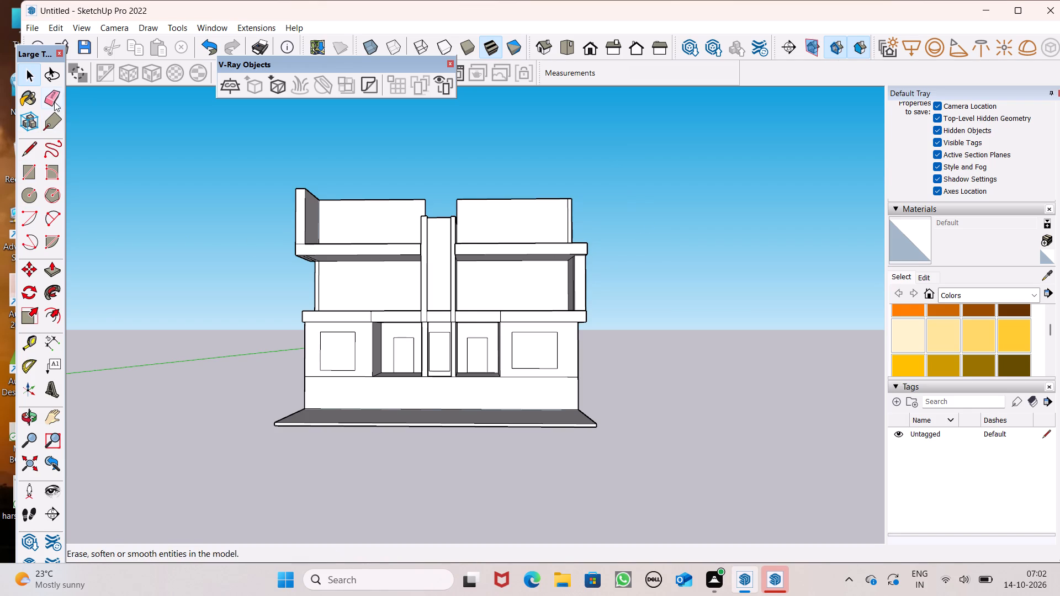
left_click_drag(54, 102, 63, 104)
scroll(343, 313, "up", 7)
left_click_drag(404, 318, 396, 315)
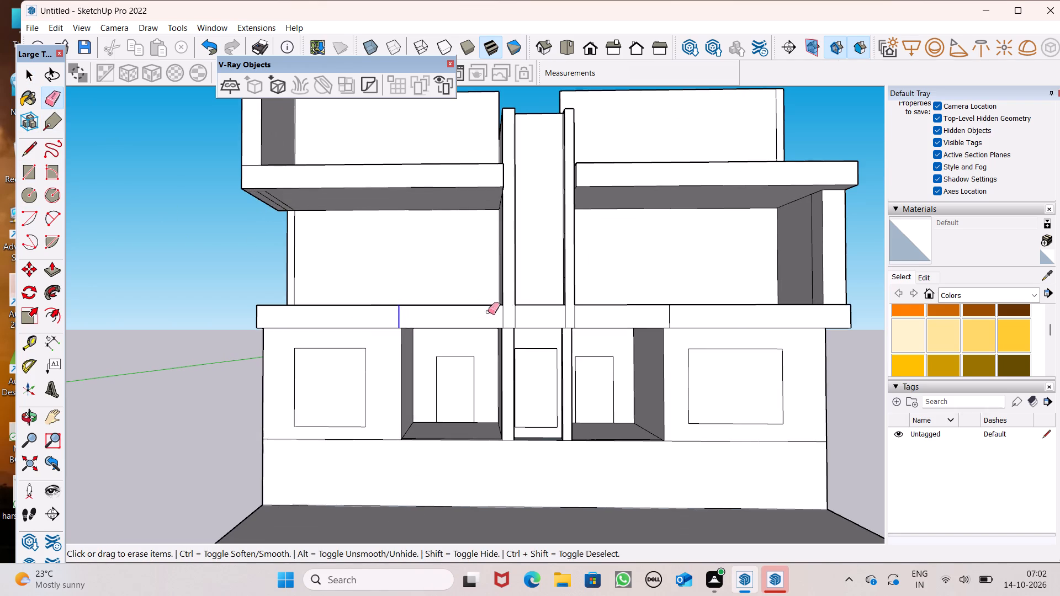
left_click_drag(491, 318, 611, 310)
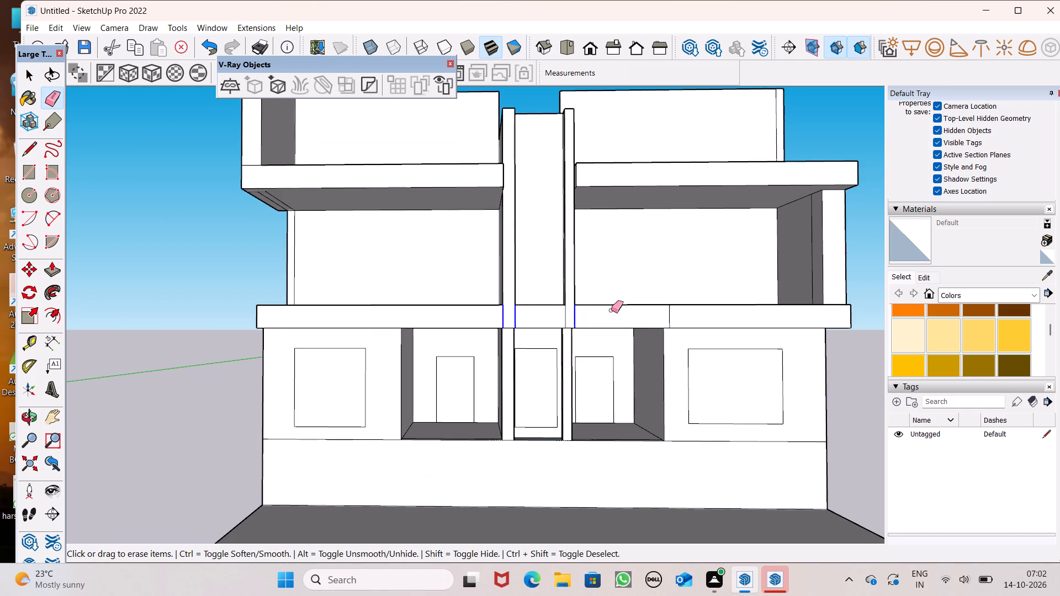
left_click_drag(611, 310, 688, 310)
left_click(688, 310)
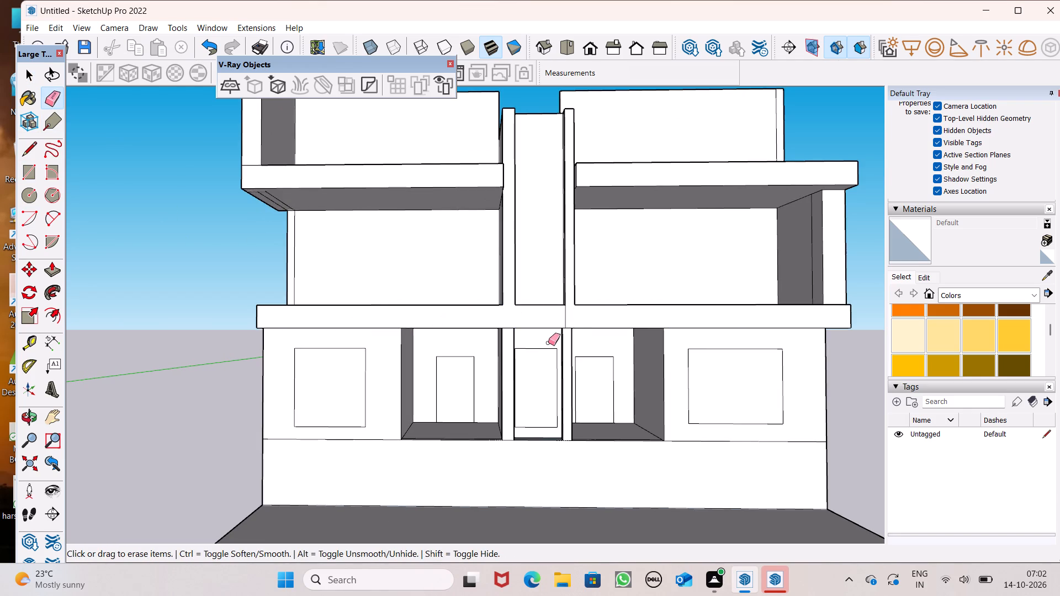
left_click_drag(576, 315, 552, 317)
key("space")
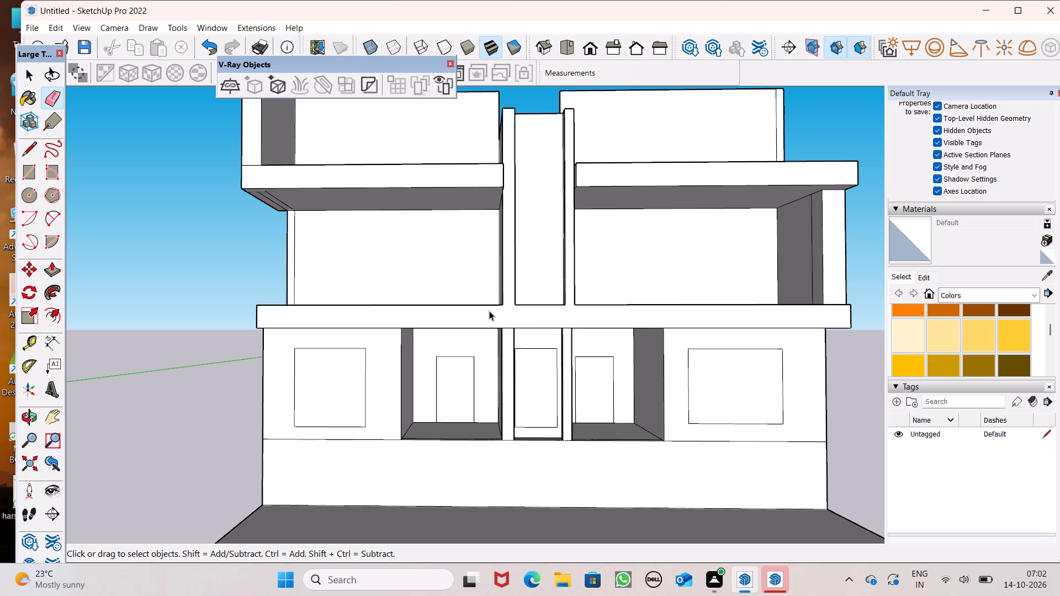
Examine the building's front façade and the top storey around the central shaft from low and high viewpoints.
scroll(505, 318, "down", 6)
scroll(558, 274, "down", 5)
middle_click_drag(560, 288, 563, 365)
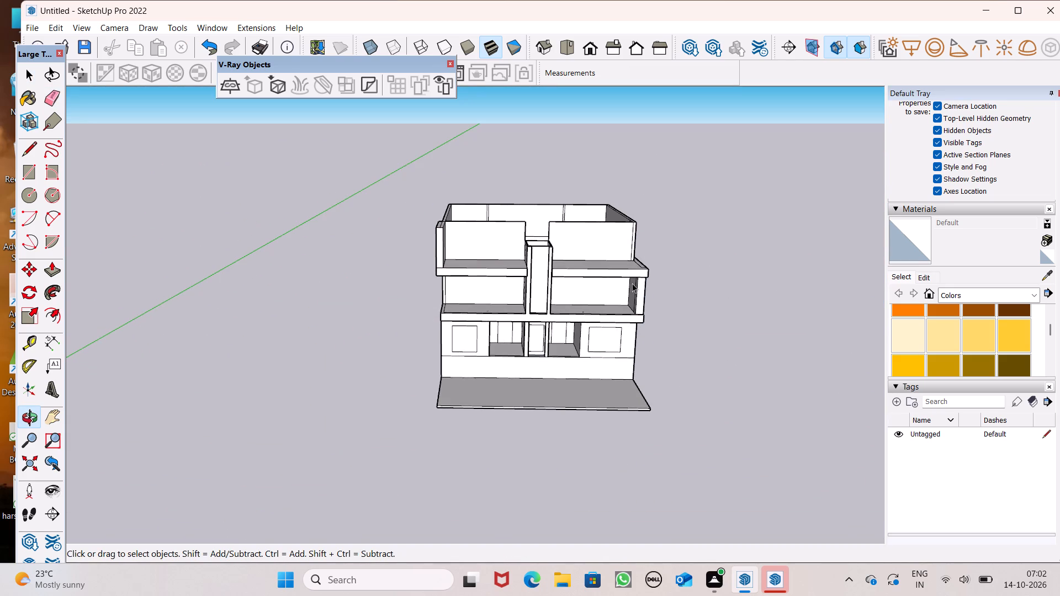
middle_click_drag(555, 297, 554, 306)
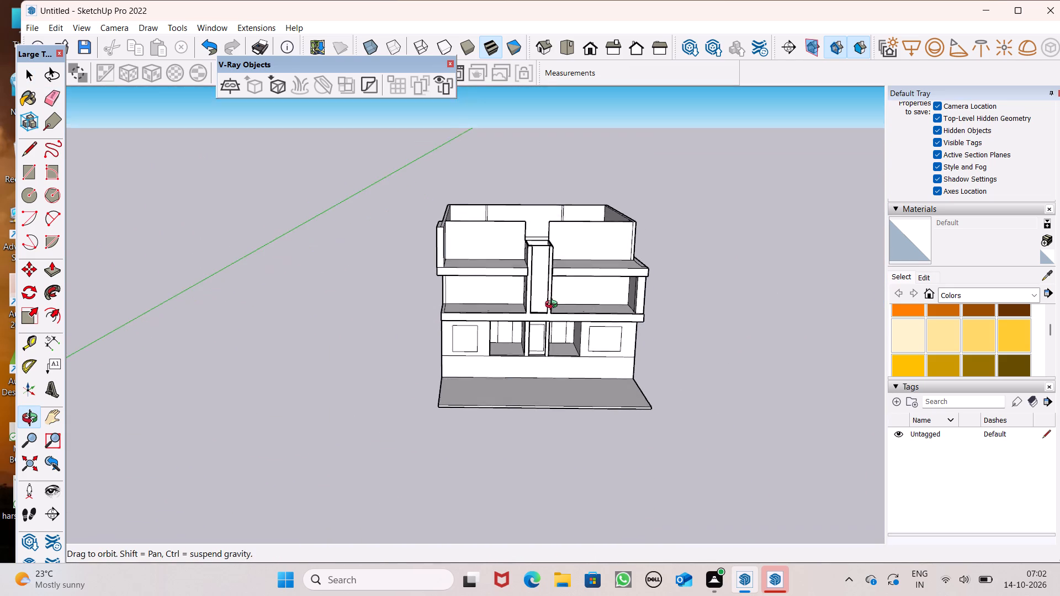
middle_click_drag(554, 306, 554, 308)
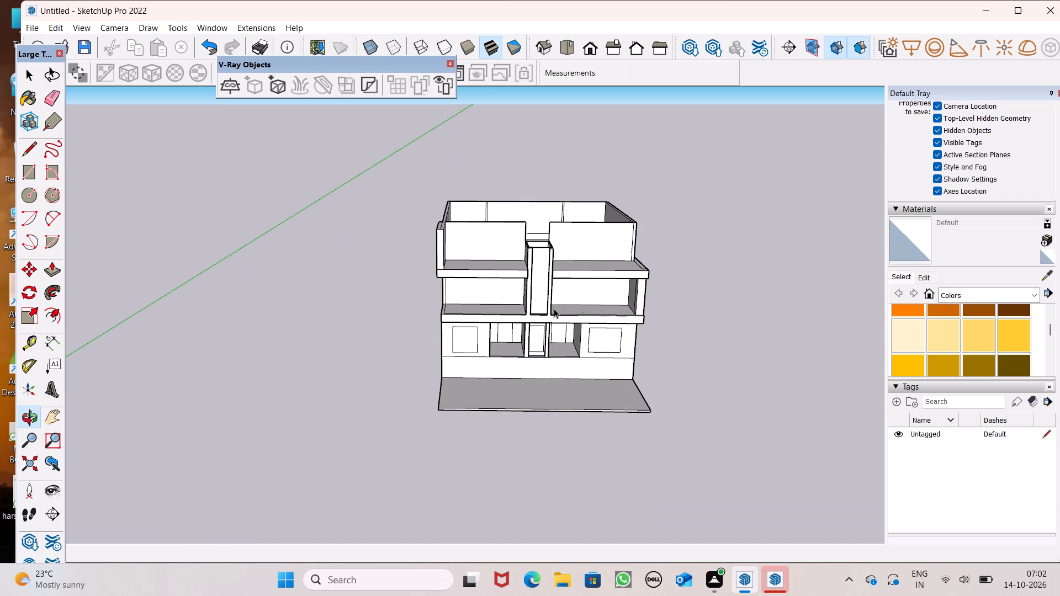
scroll(551, 297, "up", 1)
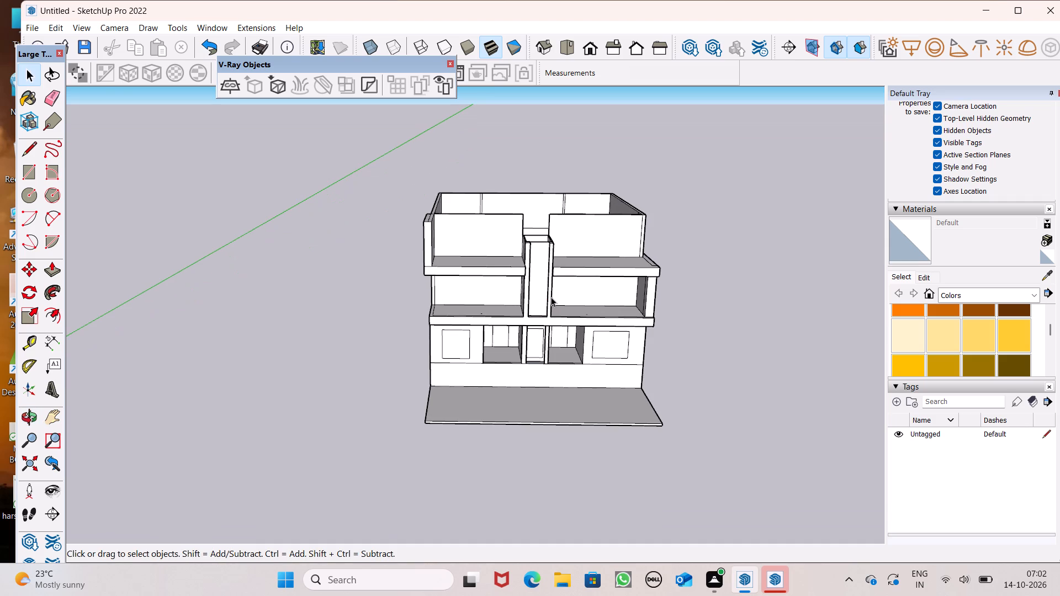
scroll(533, 274, "up", 1)
middle_click_drag(533, 274, 501, 332)
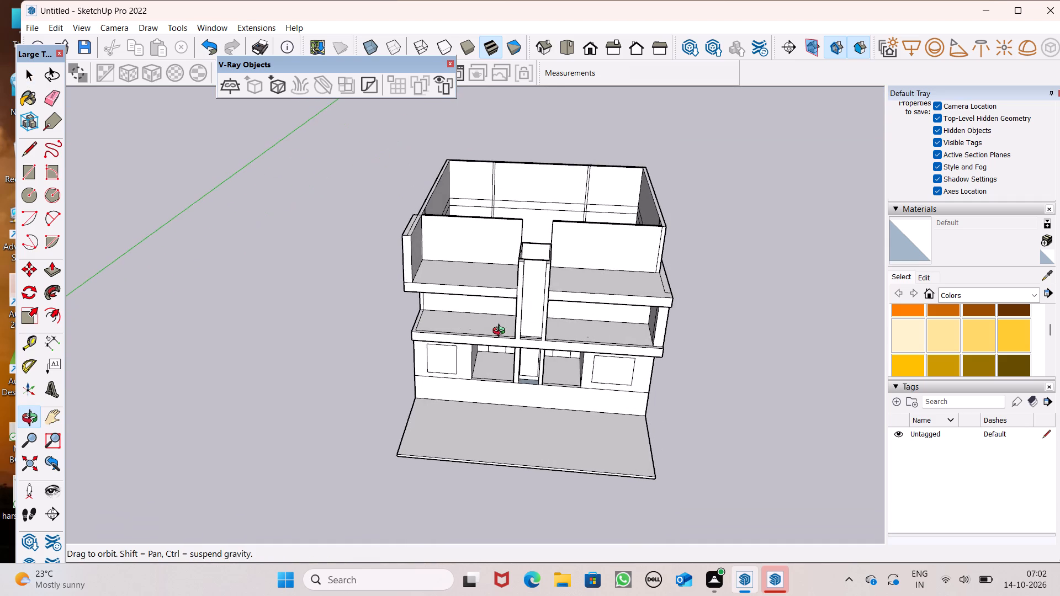
middle_click_drag(501, 332, 534, 268)
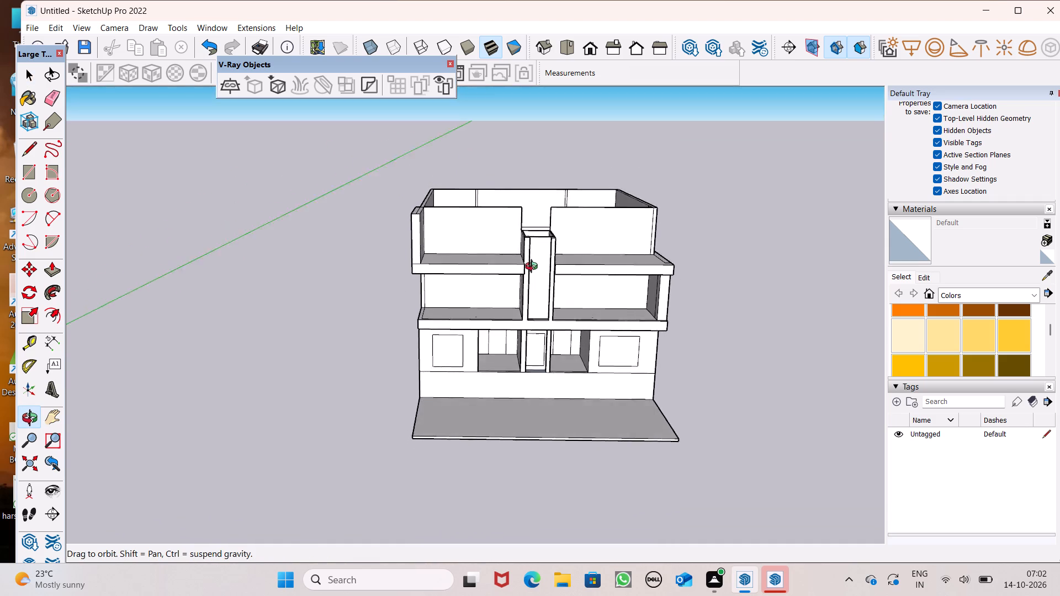
middle_click_drag(534, 268, 534, 178)
scroll(534, 179, "up", 1)
scroll(581, 214, "up", 4)
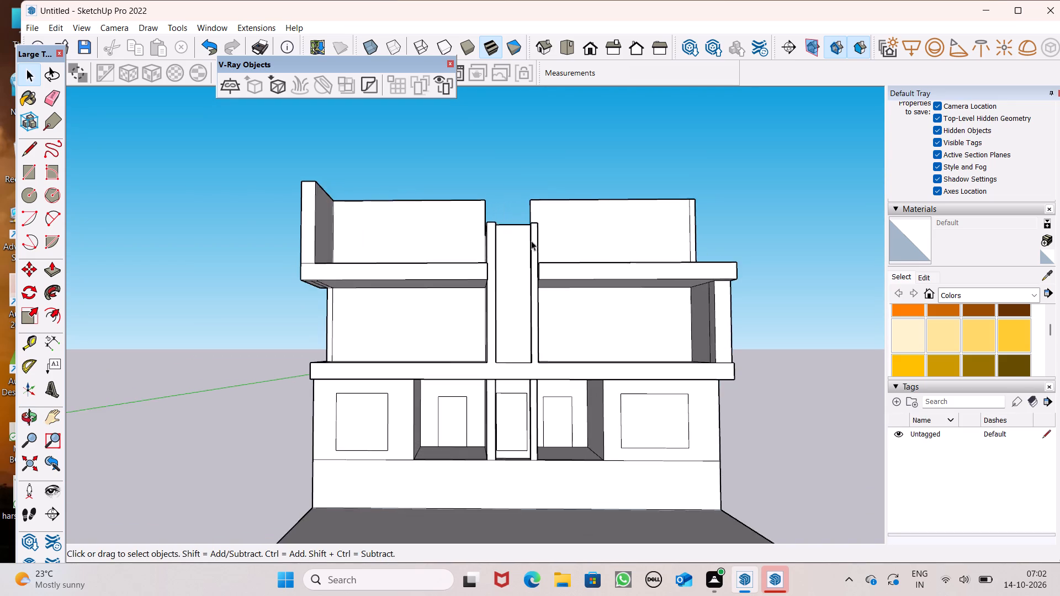
scroll(531, 241, "down", 4)
scroll(538, 263, "up", 1)
middle_click_drag(515, 231, 467, 411)
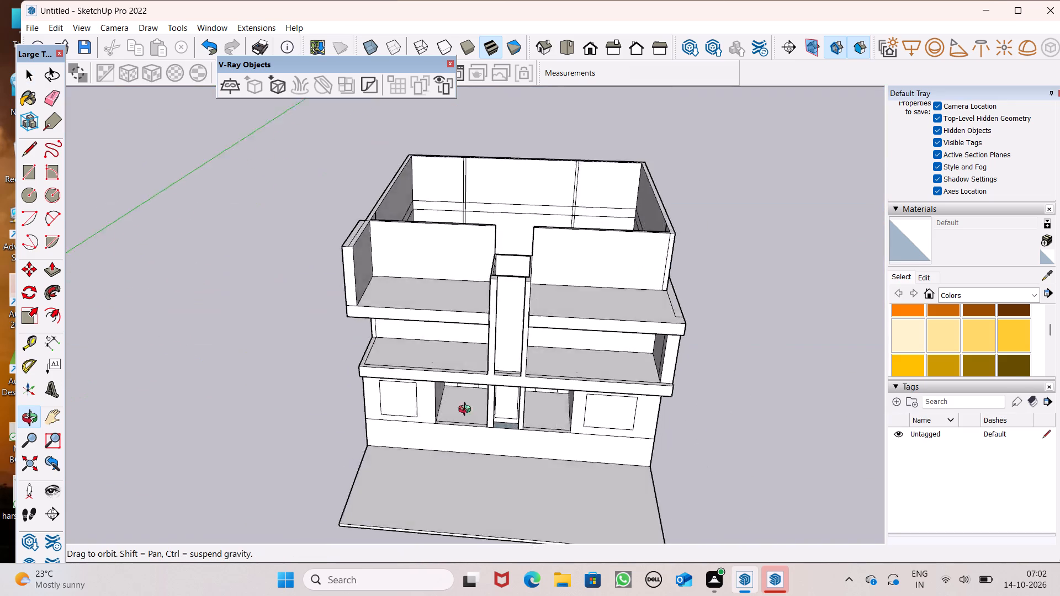
middle_click_drag(467, 411, 0, 506)
scroll(378, 215, "up", 4)
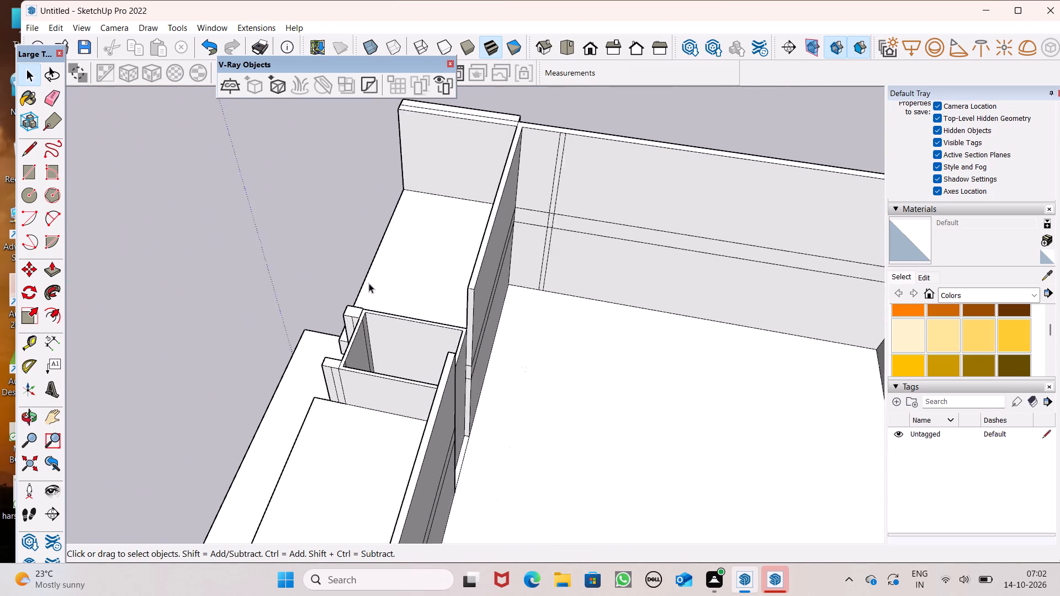
Examine the top storey around the central shaft and the whole front façade from several viewpoints.
scroll(369, 283, "up", 2)
scroll(386, 393, "up", 5)
scroll(343, 340, "down", 3)
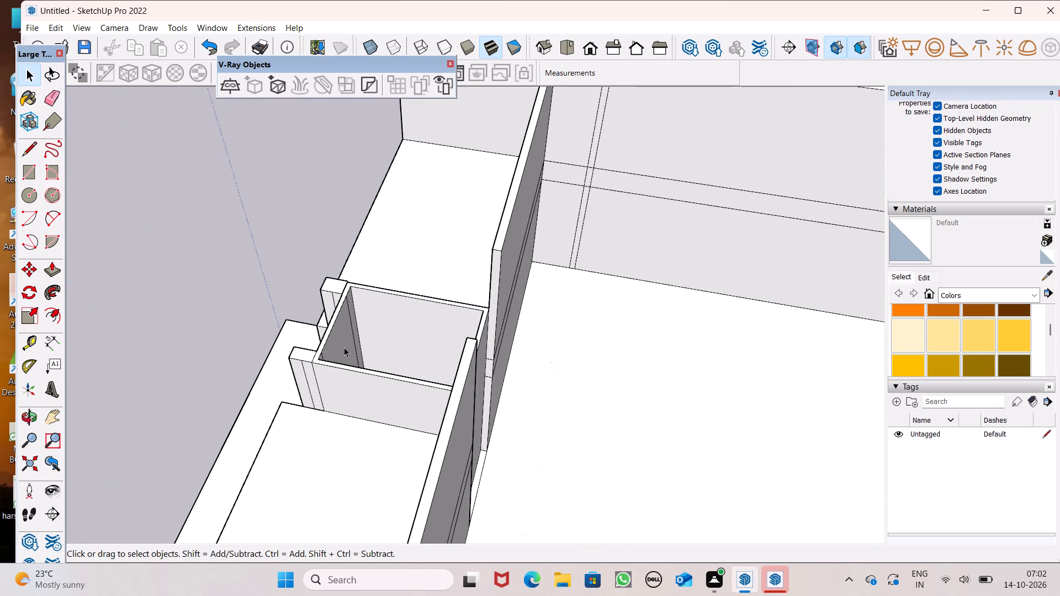
middle_click_drag(349, 353, 505, 340)
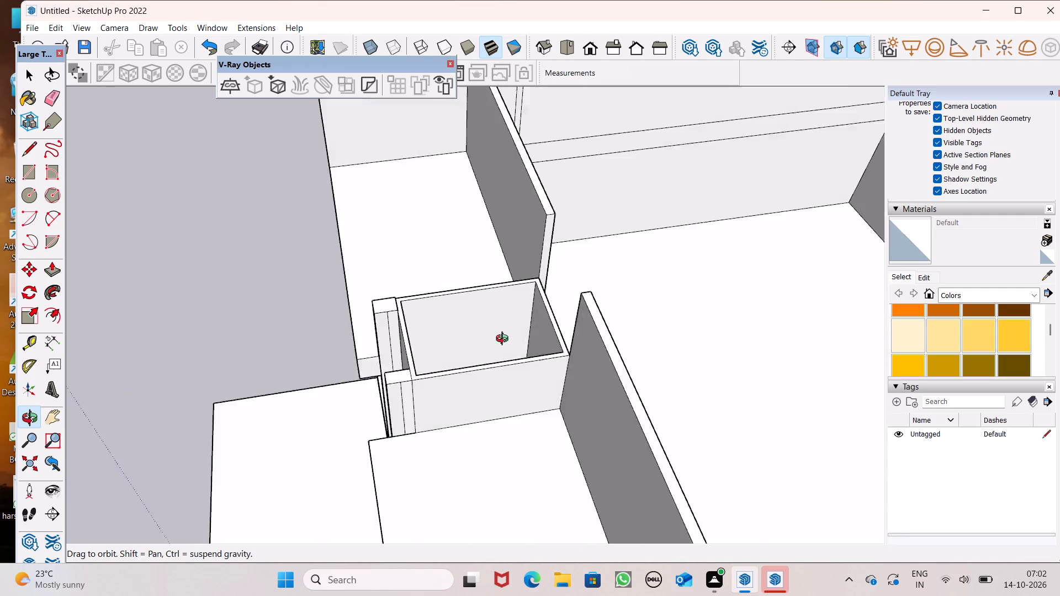
middle_click_drag(505, 340, 439, 365)
scroll(282, 395, "up", 1)
middle_click_drag(306, 402, 569, 337)
scroll(508, 229, "down", 5)
middle_click_drag(549, 347, 574, 303)
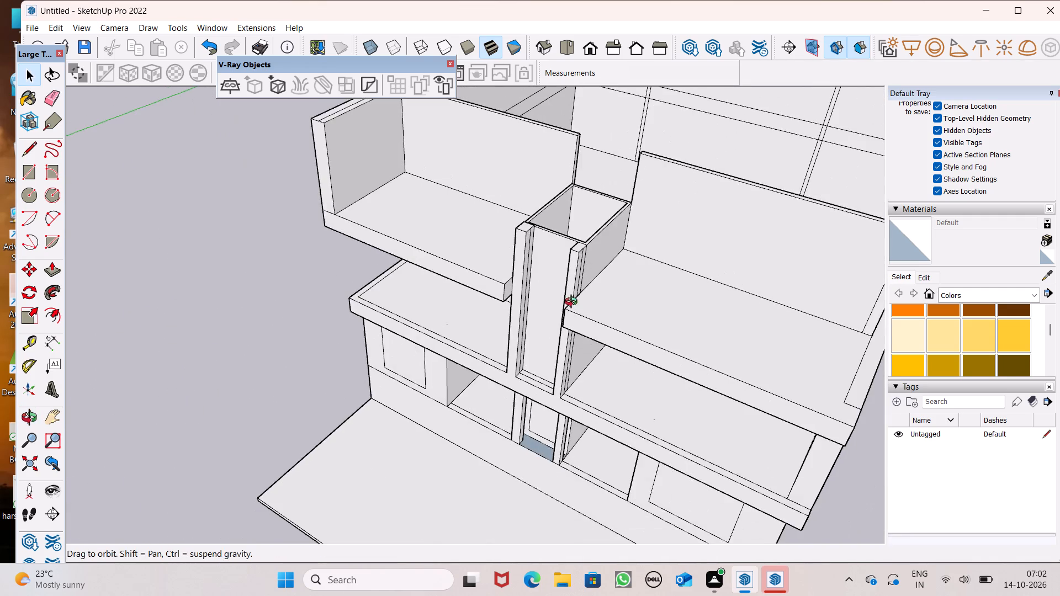
middle_click_drag(574, 303, 697, 246)
scroll(651, 267, "down", 3)
scroll(632, 362, "down", 1)
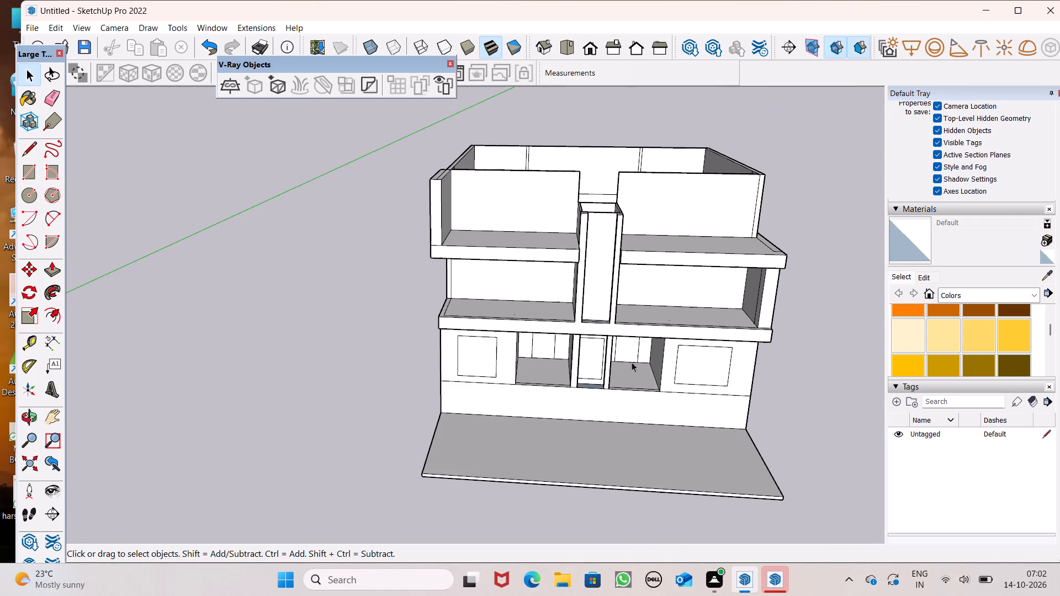
middle_click_drag(643, 376, 627, 331)
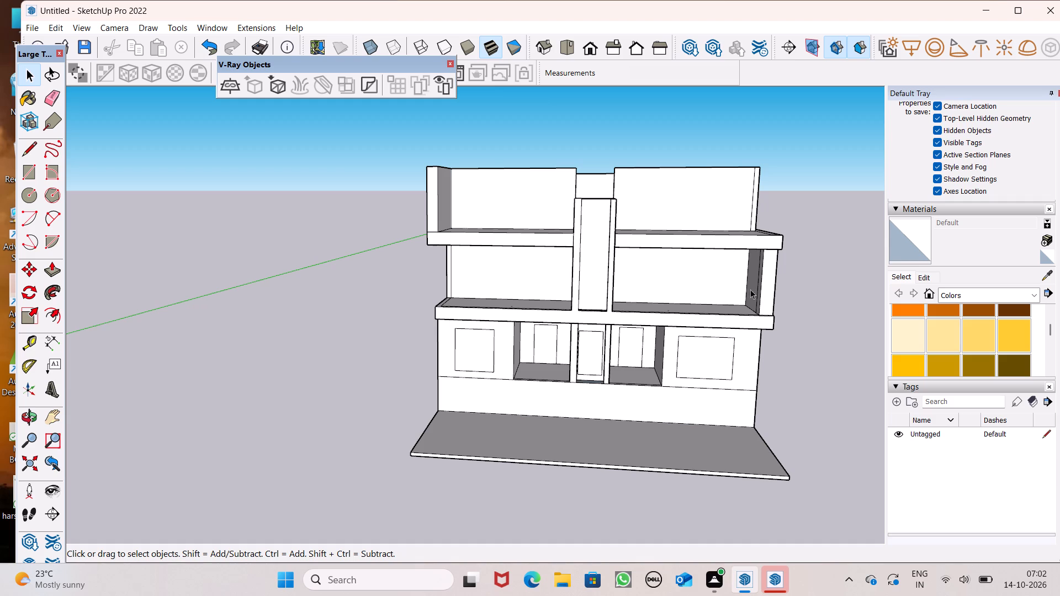
scroll(571, 183, "down", 3)
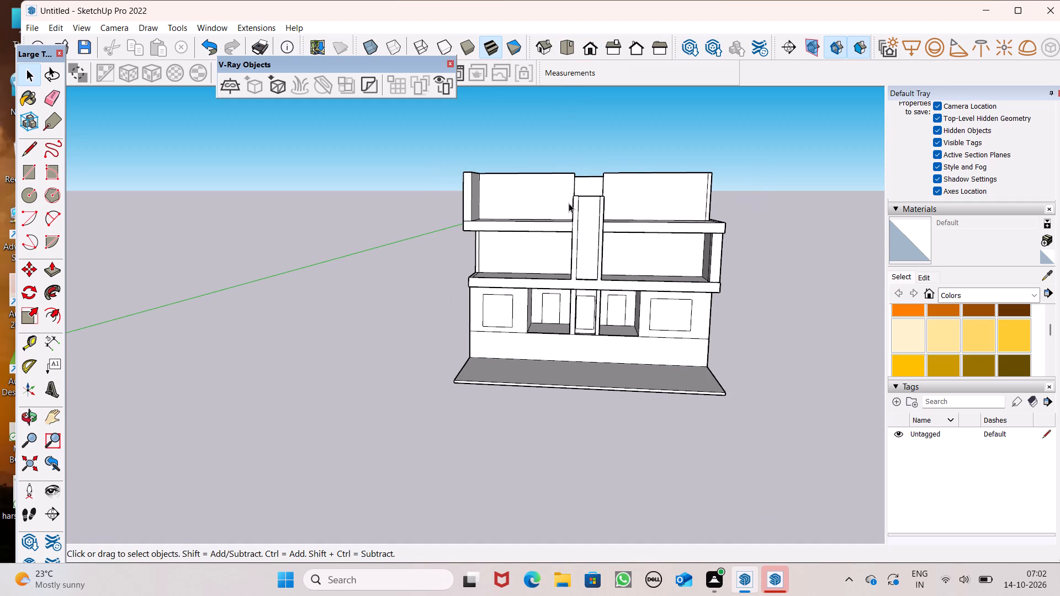
scroll(571, 231, "down", 3)
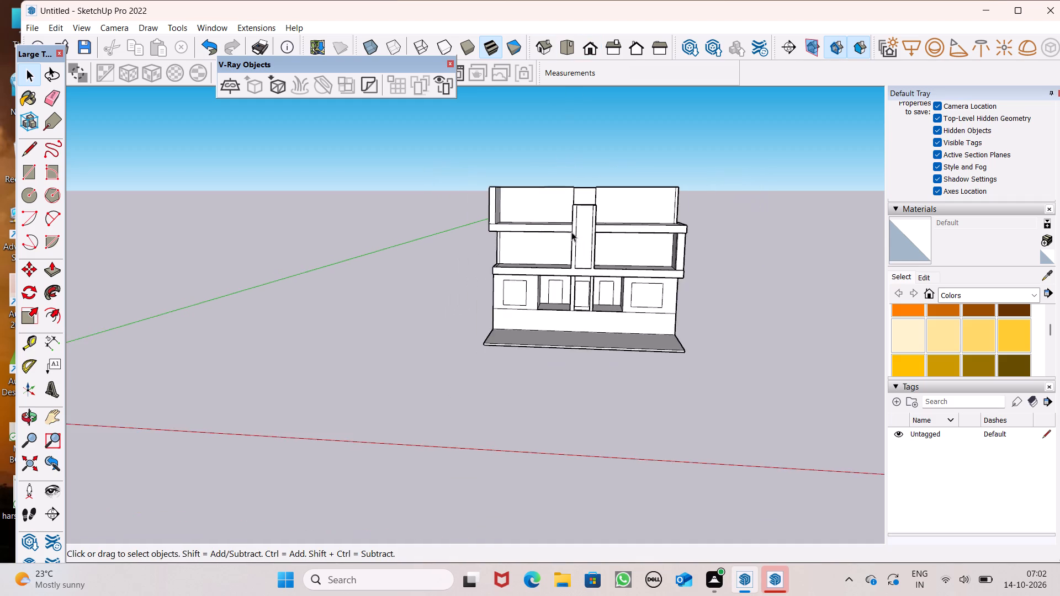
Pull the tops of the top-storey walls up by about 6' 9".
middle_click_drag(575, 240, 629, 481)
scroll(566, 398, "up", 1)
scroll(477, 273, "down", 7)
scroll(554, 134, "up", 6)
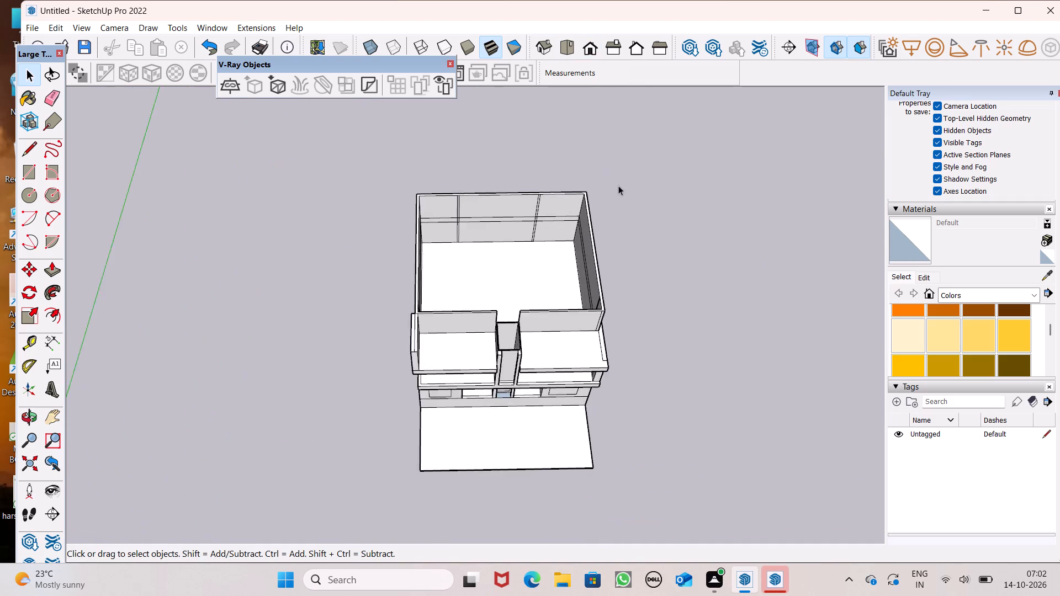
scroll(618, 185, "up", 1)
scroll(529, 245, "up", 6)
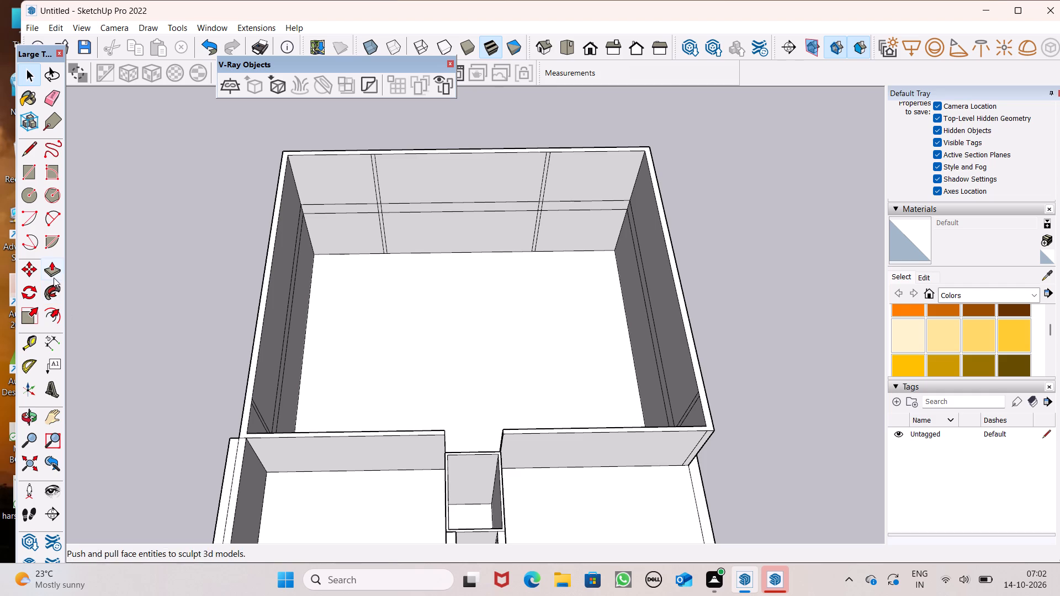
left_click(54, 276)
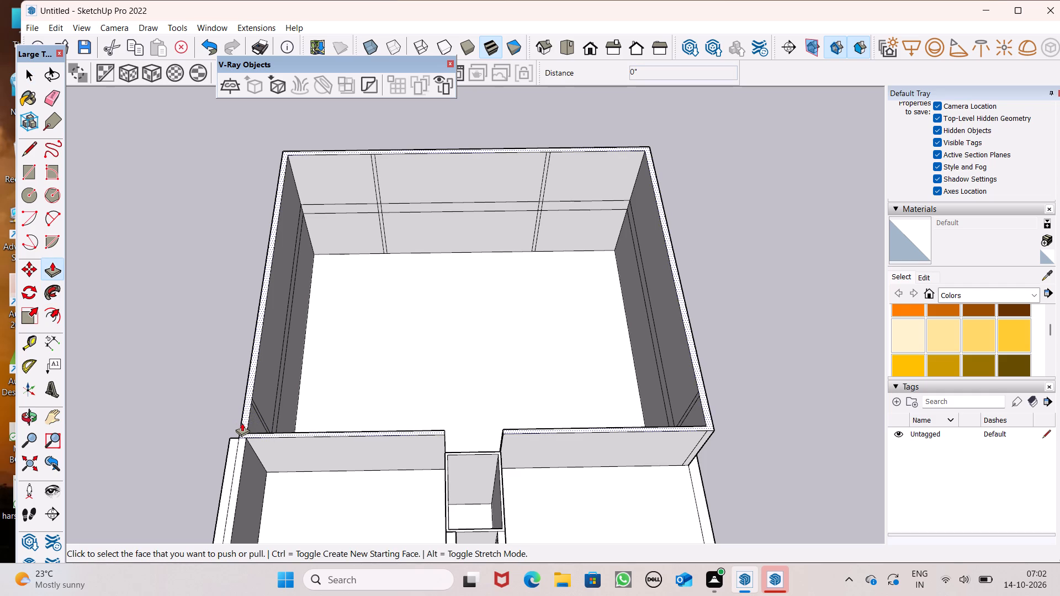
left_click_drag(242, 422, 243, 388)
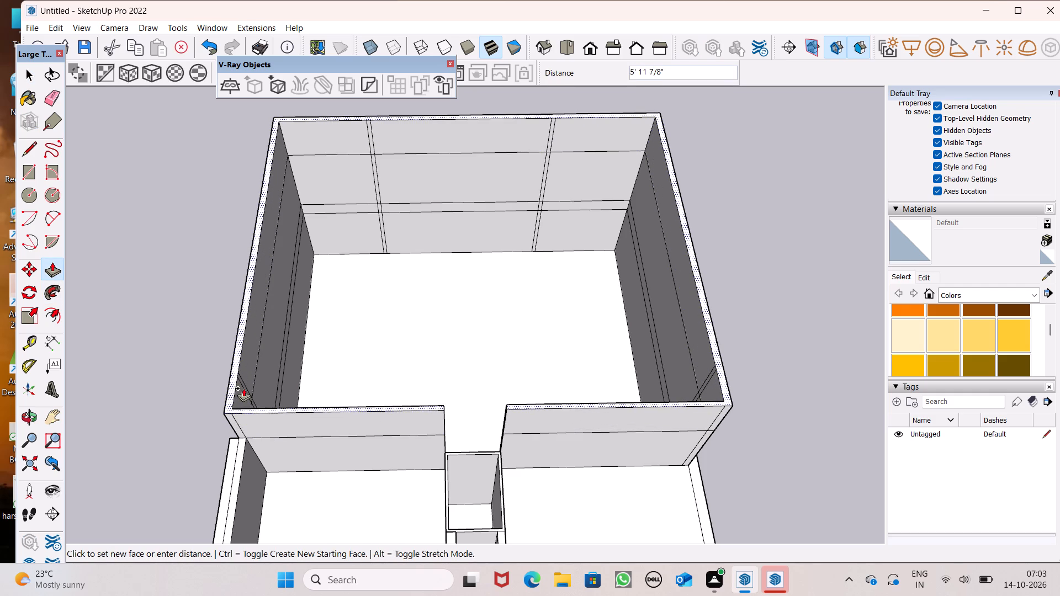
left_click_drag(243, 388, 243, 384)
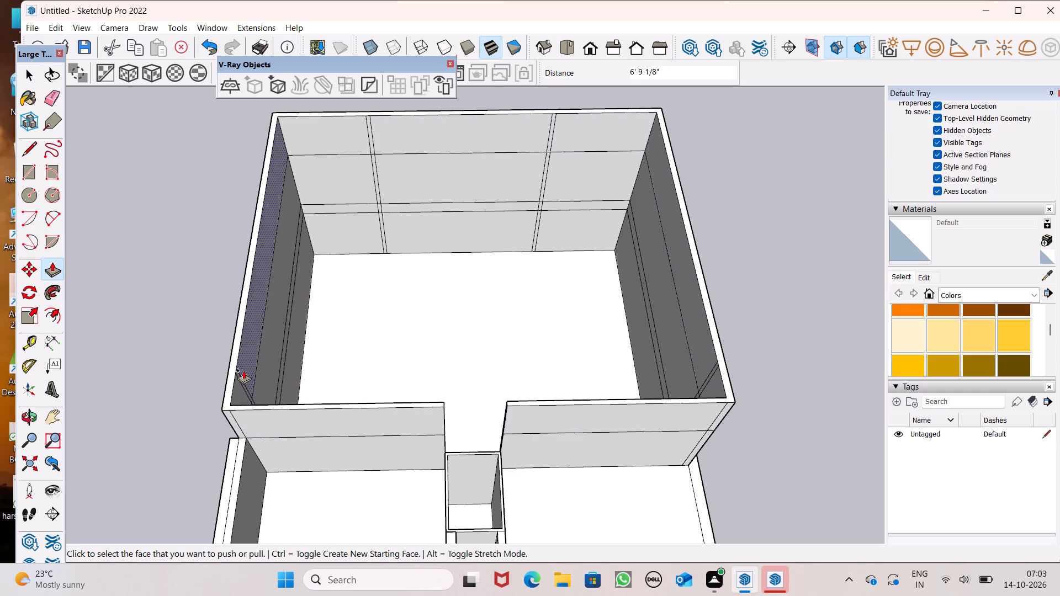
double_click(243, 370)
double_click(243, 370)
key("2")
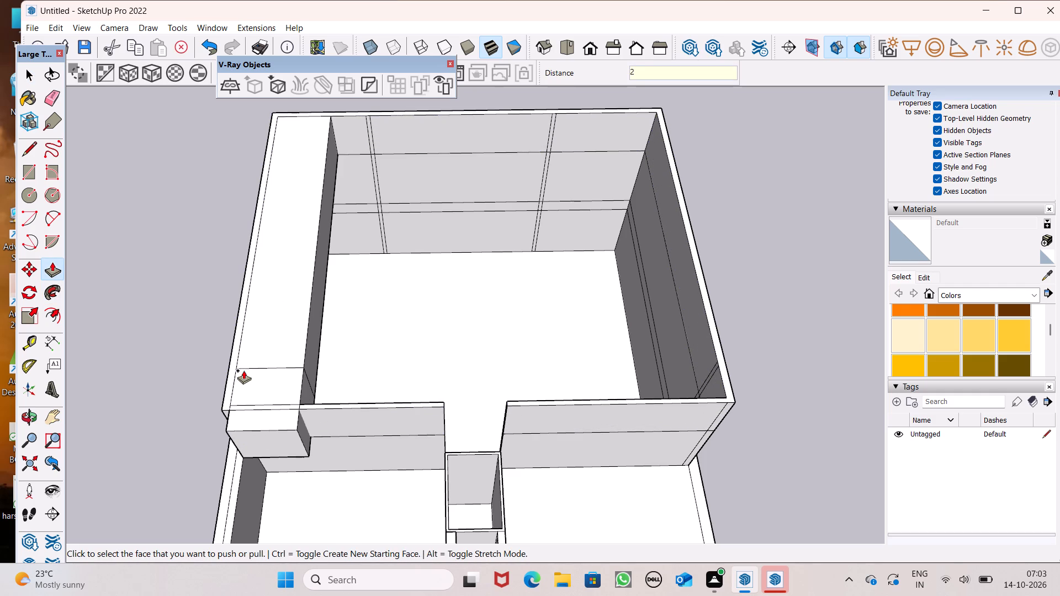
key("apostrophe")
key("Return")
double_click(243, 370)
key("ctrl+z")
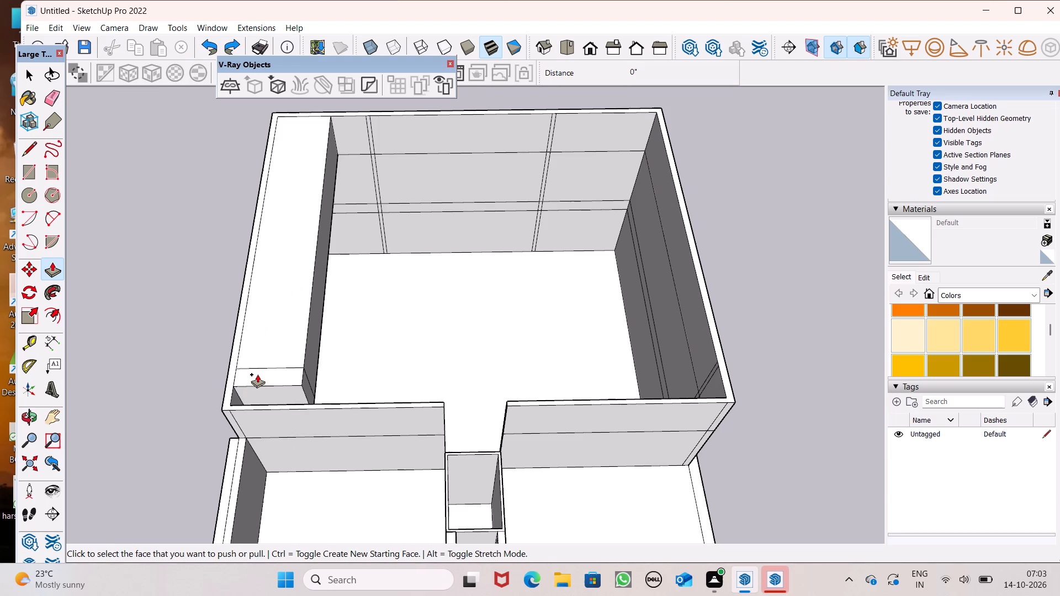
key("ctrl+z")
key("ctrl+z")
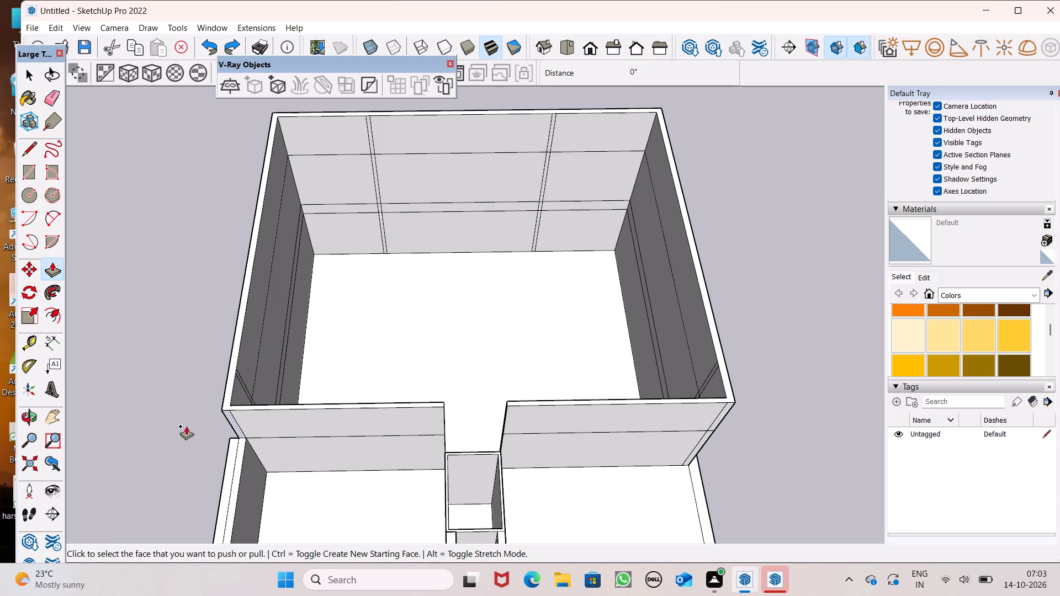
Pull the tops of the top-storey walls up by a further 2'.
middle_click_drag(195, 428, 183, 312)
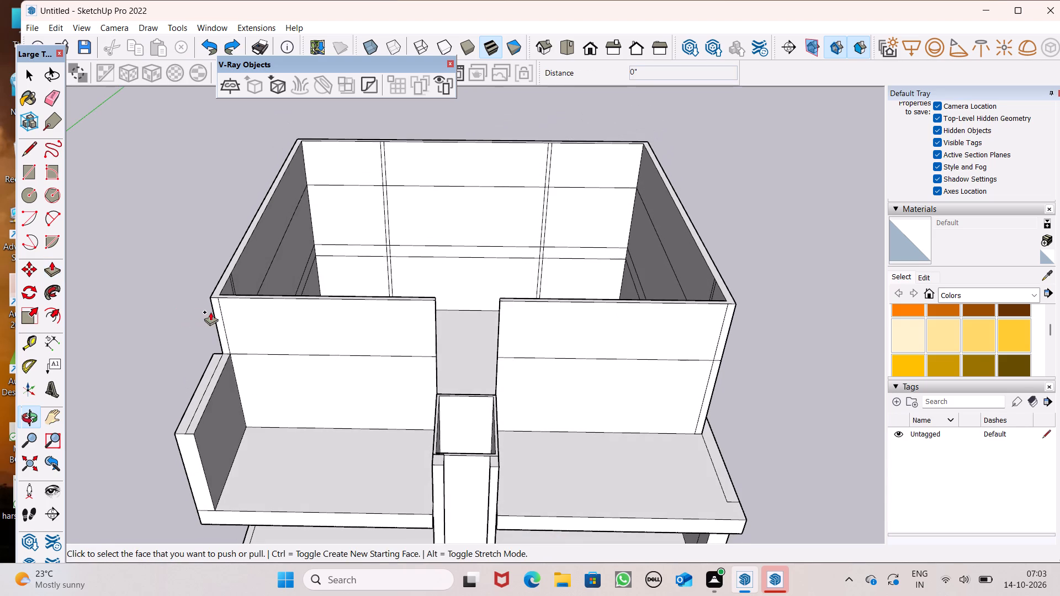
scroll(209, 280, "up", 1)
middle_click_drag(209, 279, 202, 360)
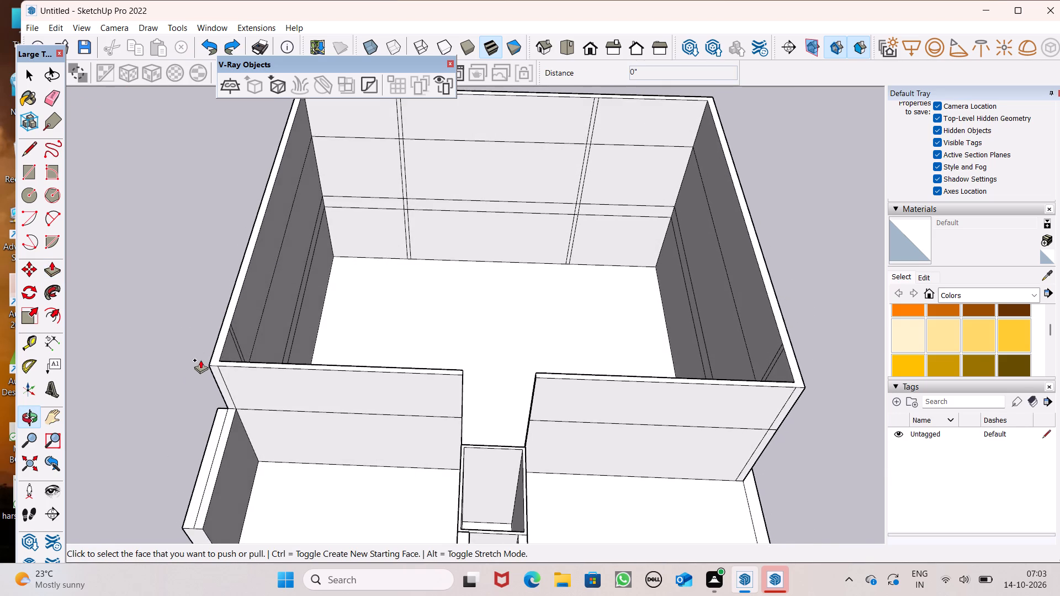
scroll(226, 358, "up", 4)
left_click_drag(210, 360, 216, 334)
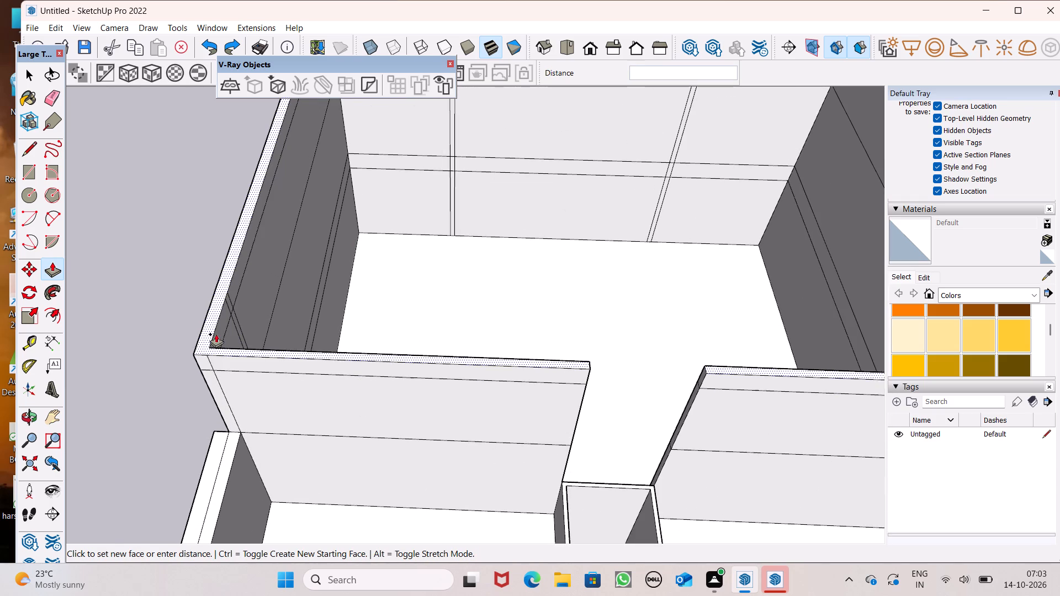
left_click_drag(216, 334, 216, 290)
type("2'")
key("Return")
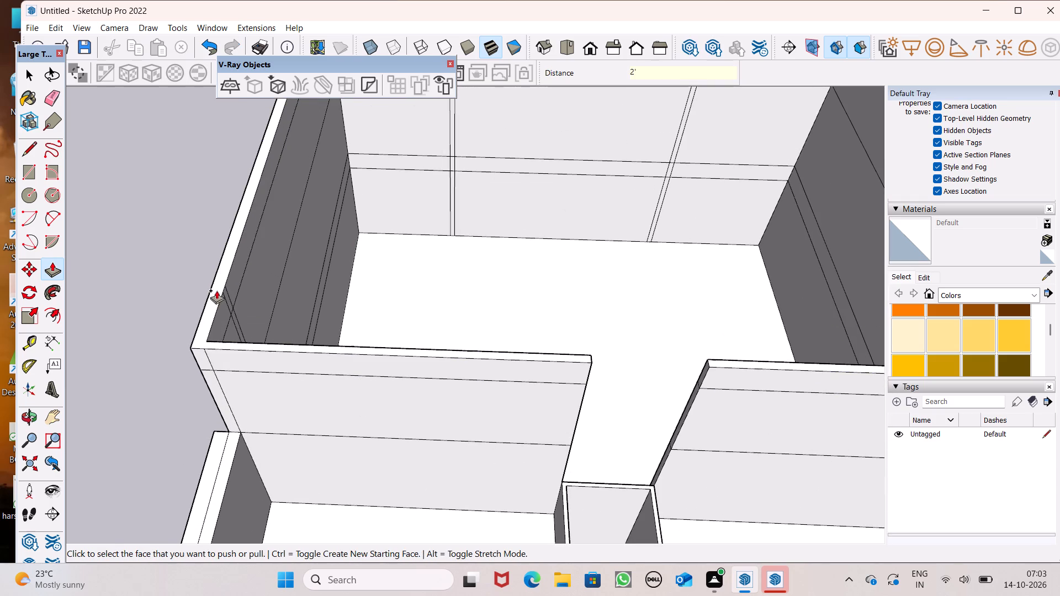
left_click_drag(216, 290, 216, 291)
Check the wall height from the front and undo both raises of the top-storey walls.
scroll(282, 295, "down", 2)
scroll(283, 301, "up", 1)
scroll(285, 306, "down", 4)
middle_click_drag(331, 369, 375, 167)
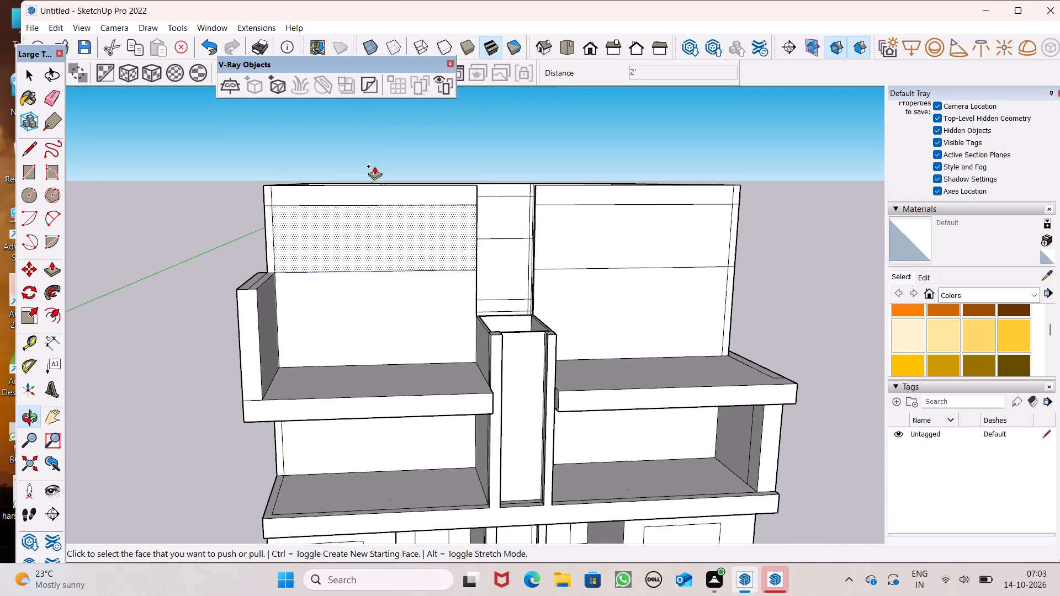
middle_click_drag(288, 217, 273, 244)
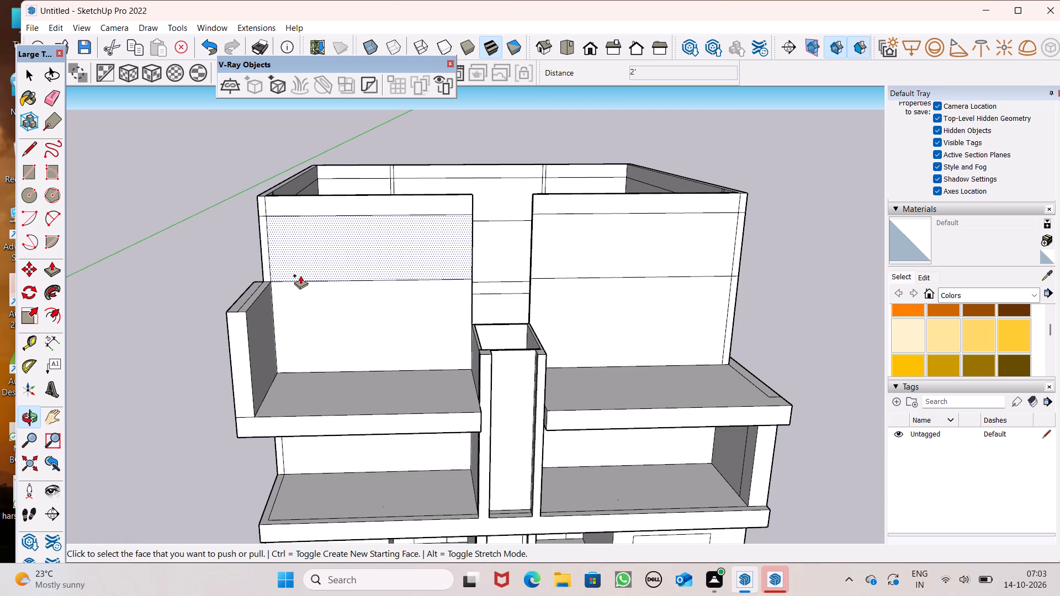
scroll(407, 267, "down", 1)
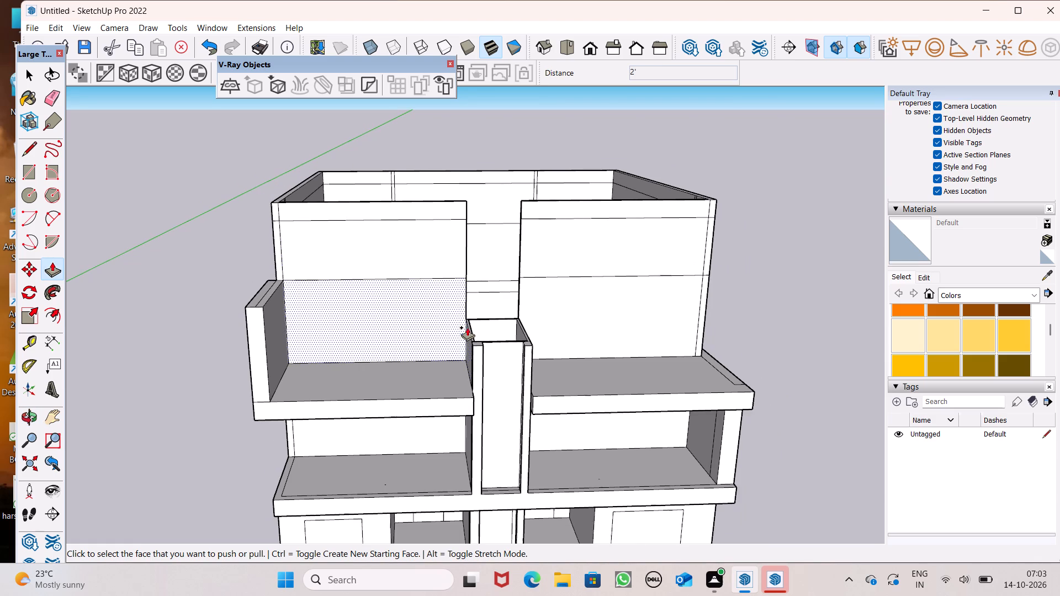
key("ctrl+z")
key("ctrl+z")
Pull the tops of the top-storey walls up by 2'.
middle_click_drag(474, 338, 460, 294)
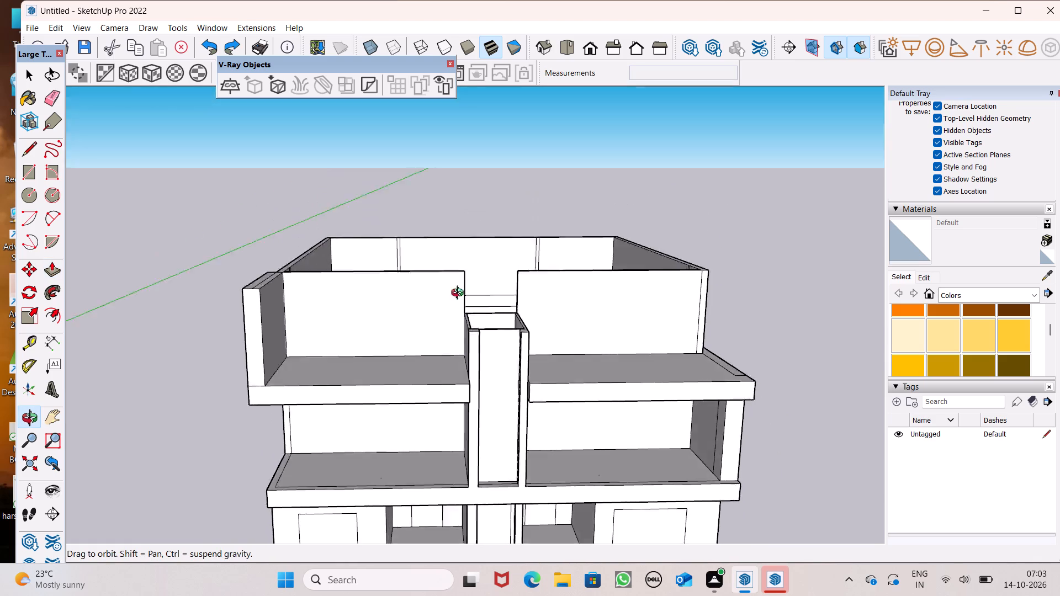
middle_click_drag(460, 294, 472, 382)
scroll(282, 288, "up", 6)
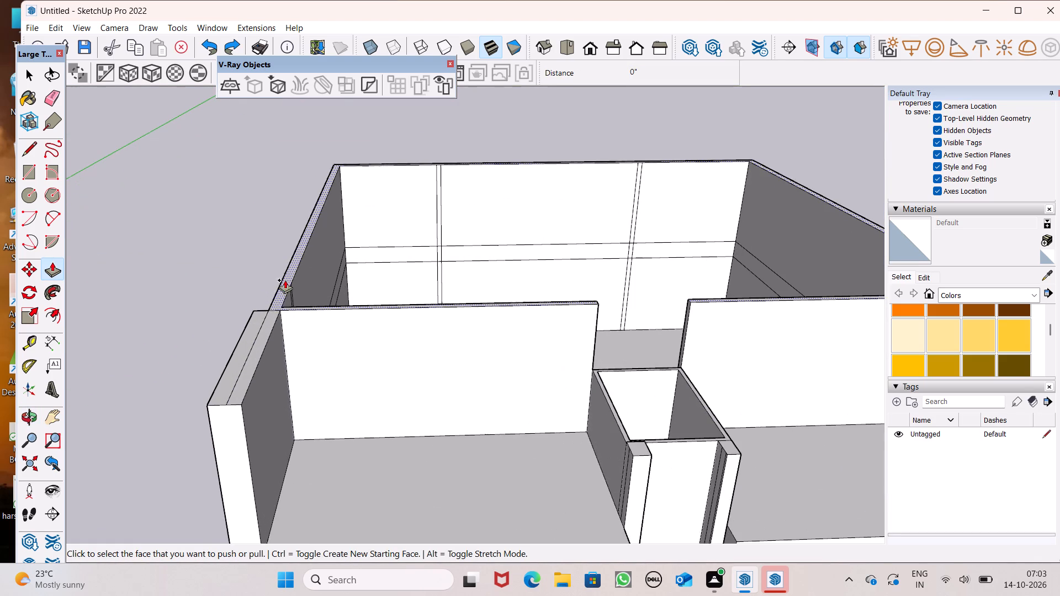
left_click_drag(281, 299, 285, 253)
type("2'")
key("Return")
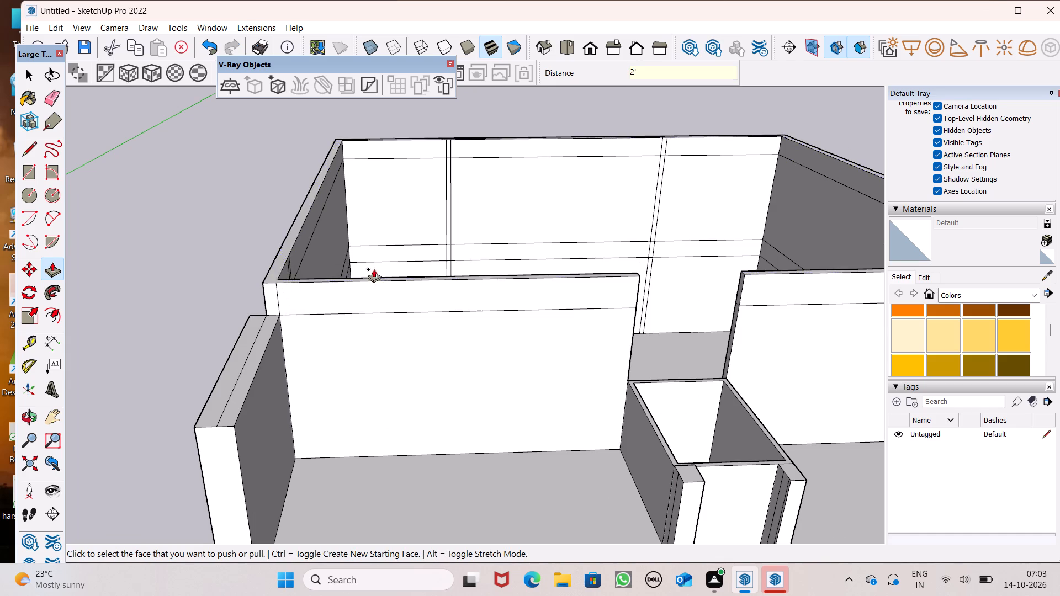
Extend the top band of the left front wall forward as a roof slab over the balcony, flush with the side wall's front end.
scroll(374, 269, "down", 6)
left_click_drag(352, 281, 328, 318)
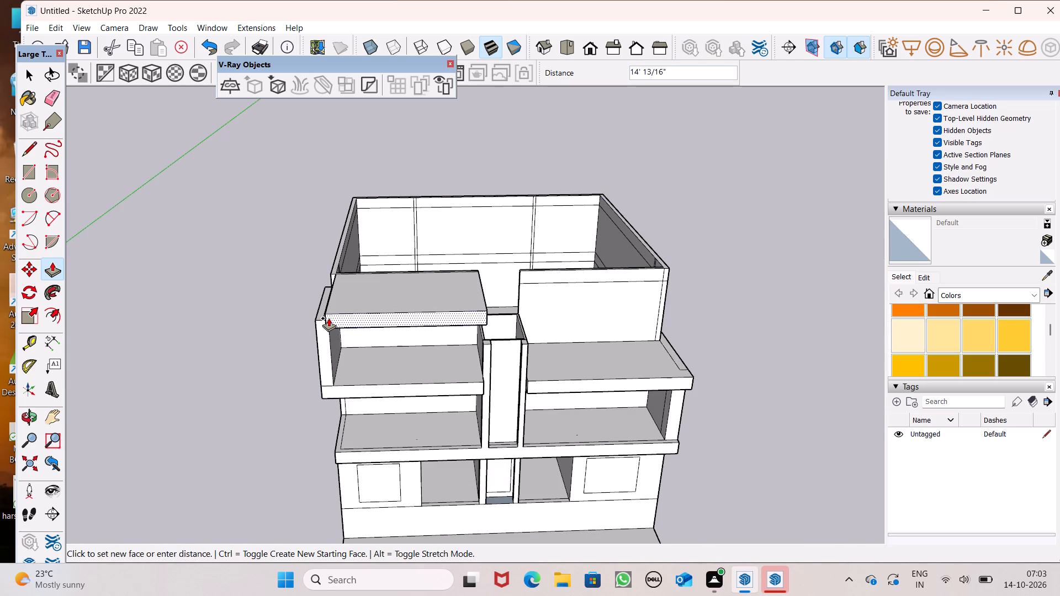
left_click_drag(328, 318, 327, 319)
middle_click_drag(342, 352, 499, 353)
scroll(370, 320, "up", 4)
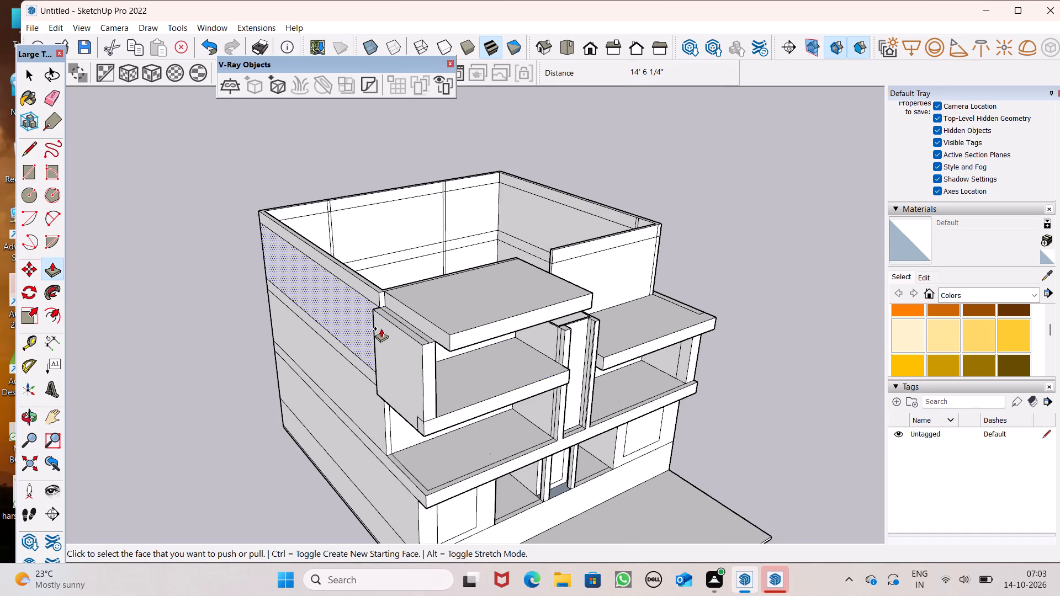
scroll(381, 328, "up", 2)
left_click_drag(517, 368, 491, 360)
left_click(491, 360)
key("ctrl+z")
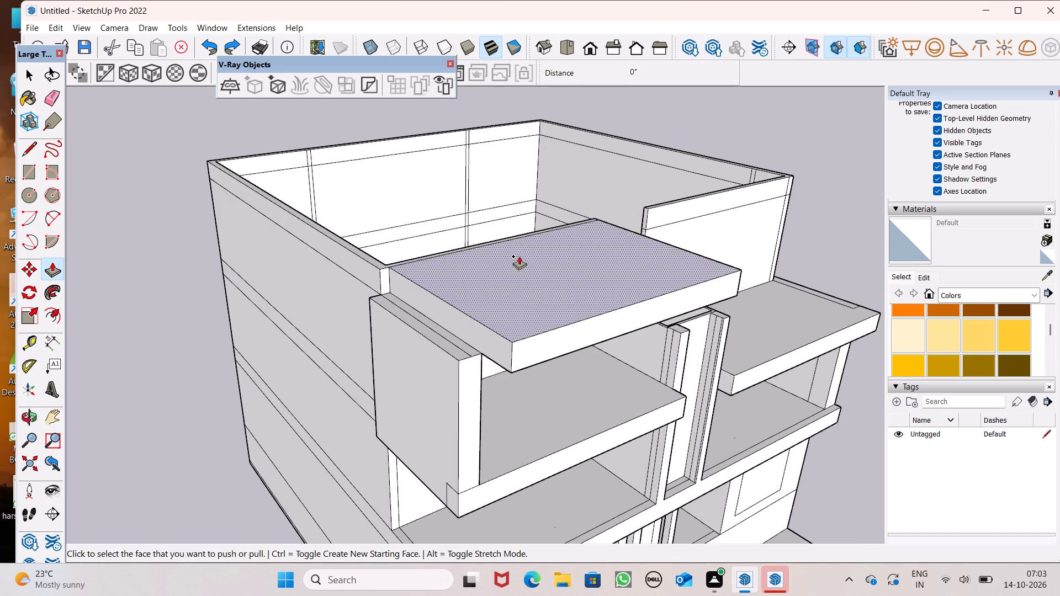
left_click_drag(537, 347, 524, 349)
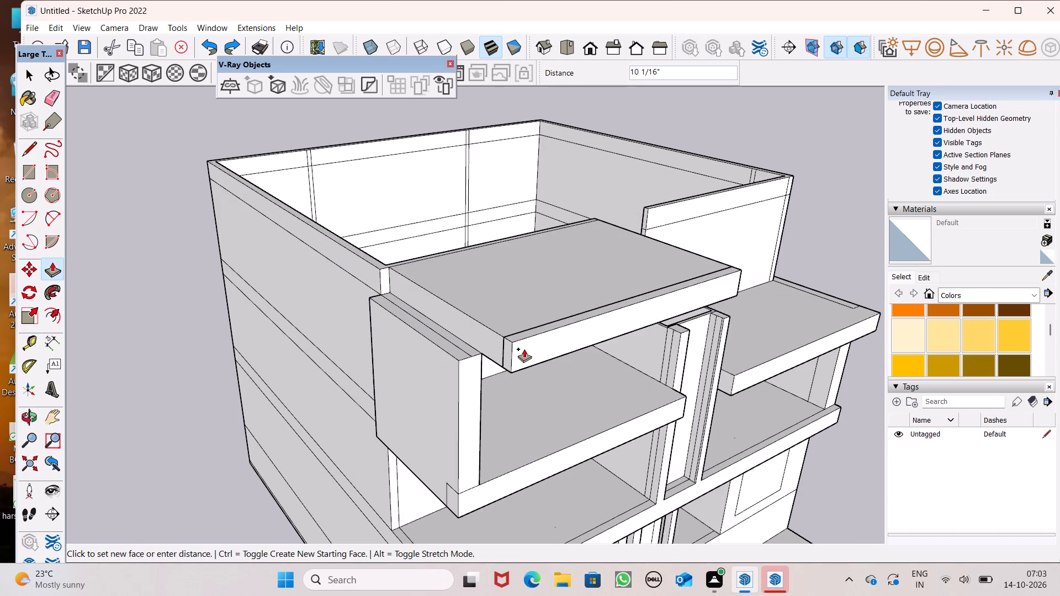
left_click_drag(524, 349, 483, 363)
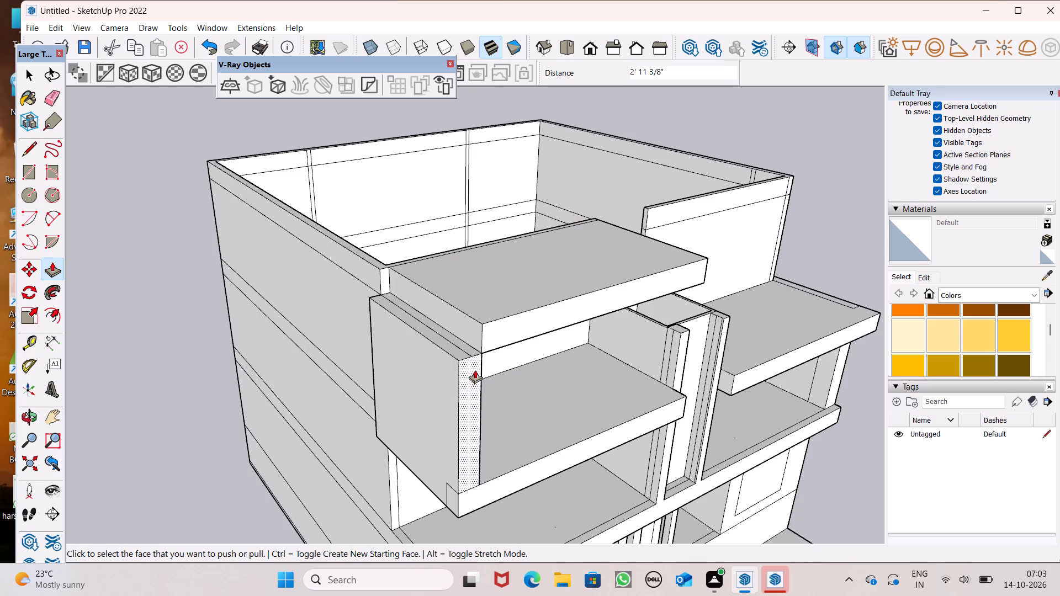
Pull the left roof slab's side face outward to cover the balcony side wall, flush with its outer face.
left_click_drag(468, 332, 451, 356)
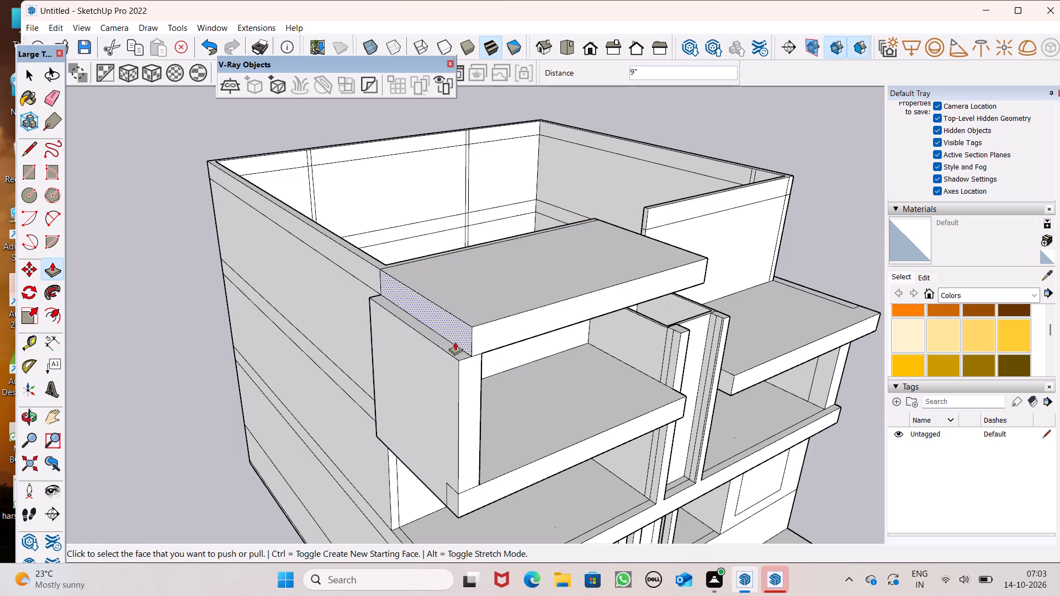
left_click_drag(458, 337, 446, 365)
scroll(428, 361, "down", 3)
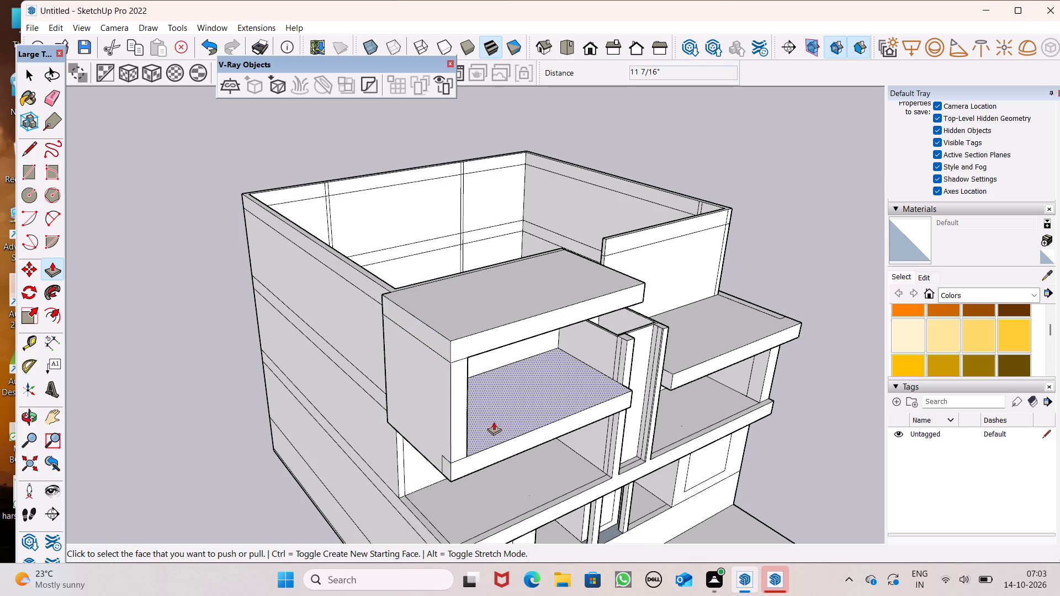
Extend the top band of the right front wall forward as a roof slab over the balcony, aligned with the left roof slab's front edge.
middle_click_drag(506, 412, 240, 398)
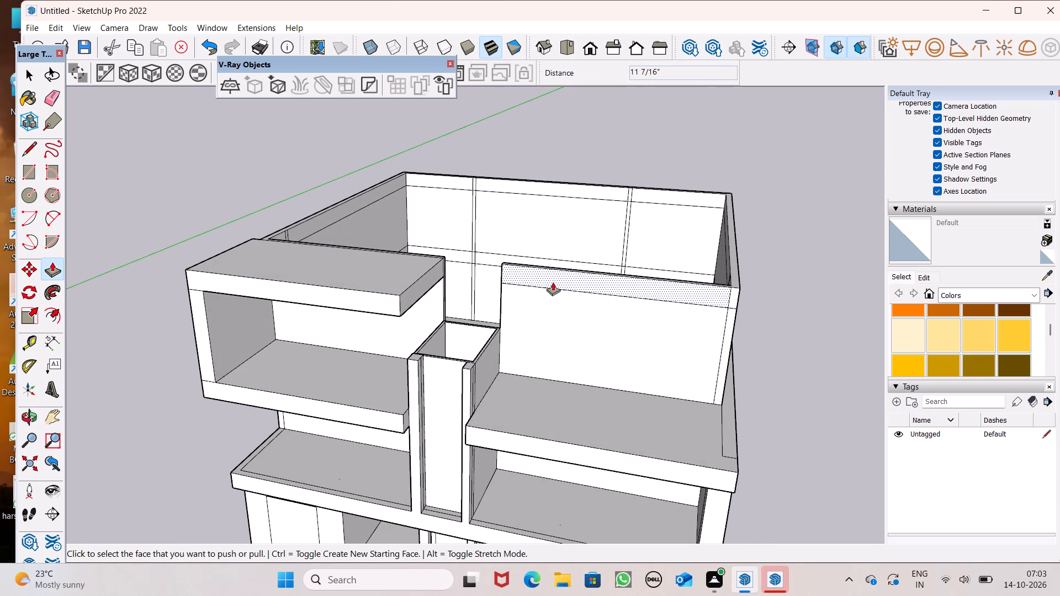
left_click_drag(553, 282, 404, 311)
left_click_drag(404, 311, 397, 305)
key("ctrl+z")
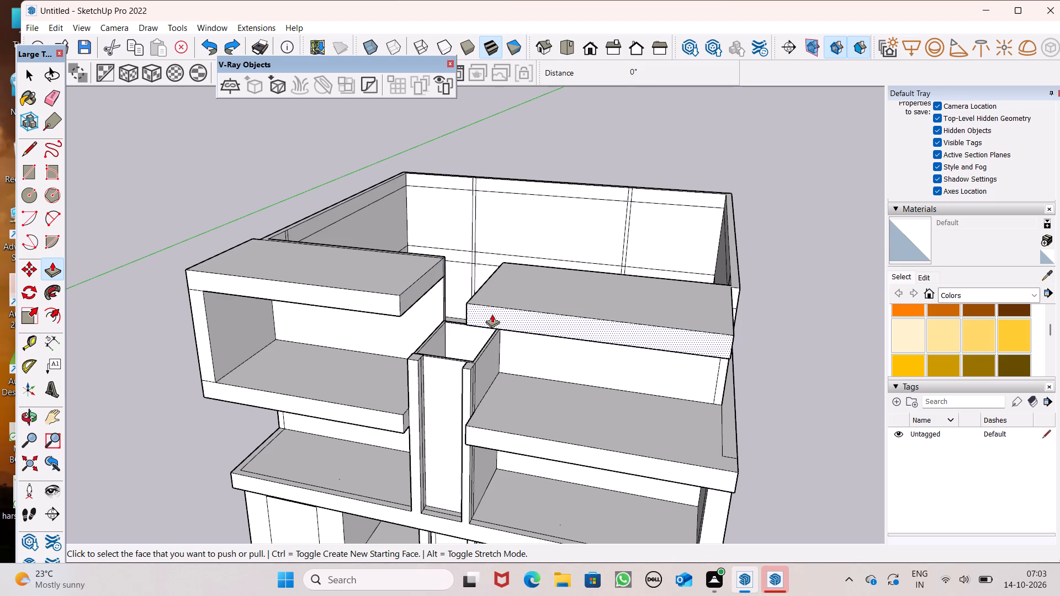
left_click_drag(491, 314, 400, 308)
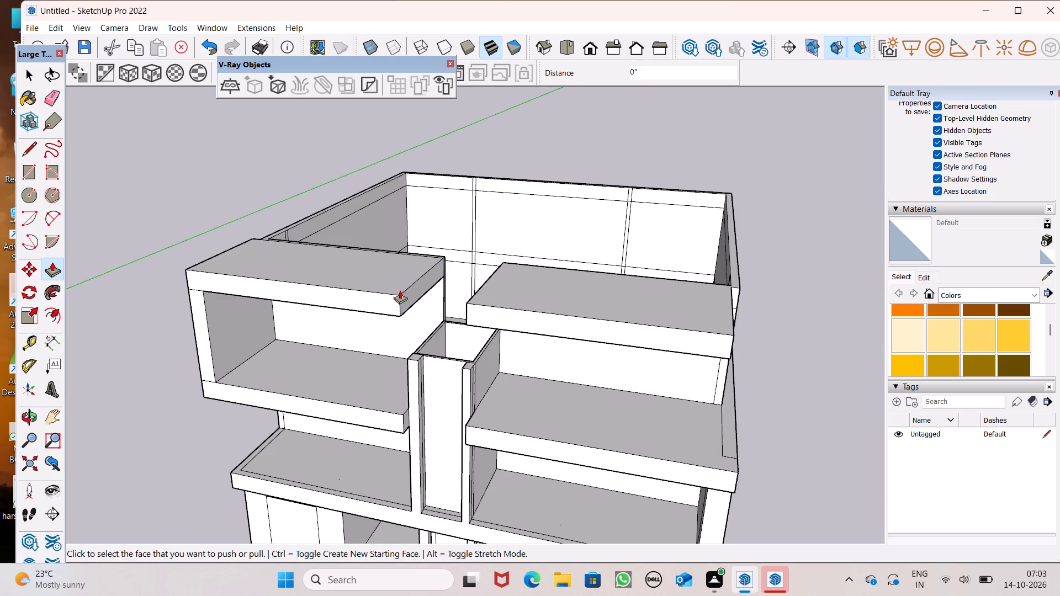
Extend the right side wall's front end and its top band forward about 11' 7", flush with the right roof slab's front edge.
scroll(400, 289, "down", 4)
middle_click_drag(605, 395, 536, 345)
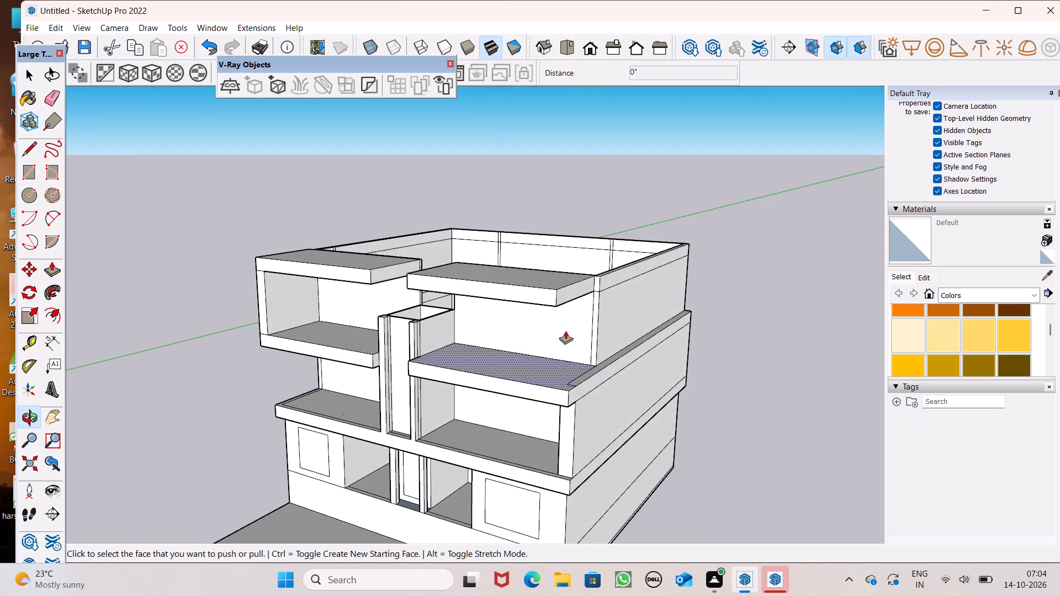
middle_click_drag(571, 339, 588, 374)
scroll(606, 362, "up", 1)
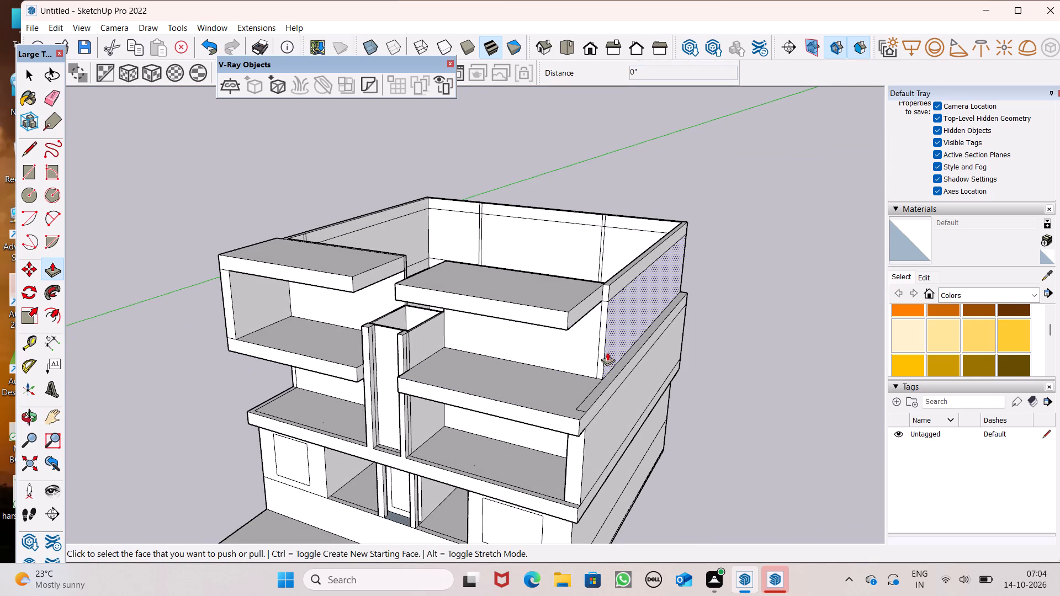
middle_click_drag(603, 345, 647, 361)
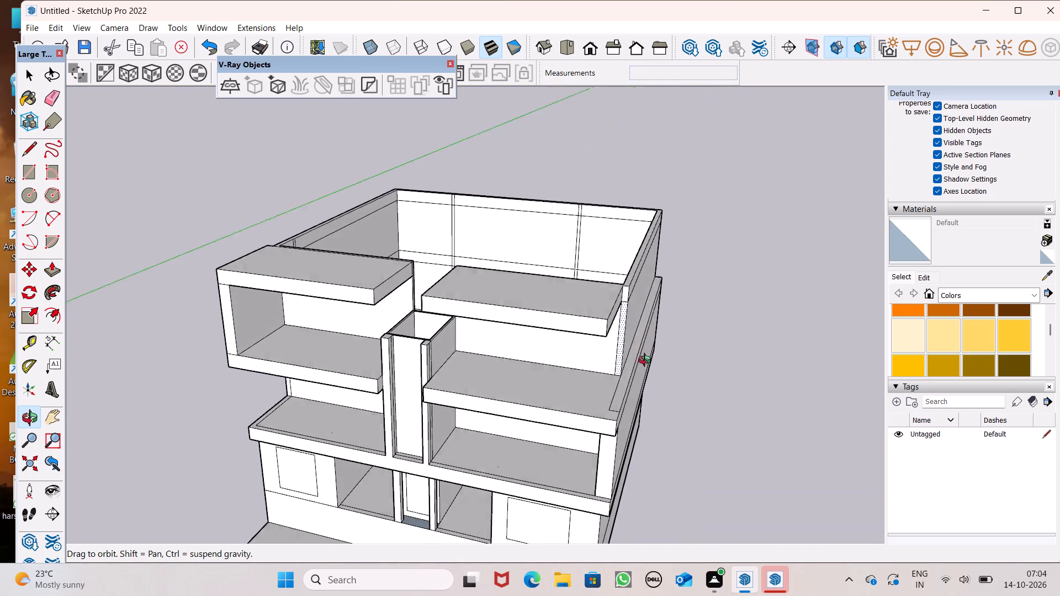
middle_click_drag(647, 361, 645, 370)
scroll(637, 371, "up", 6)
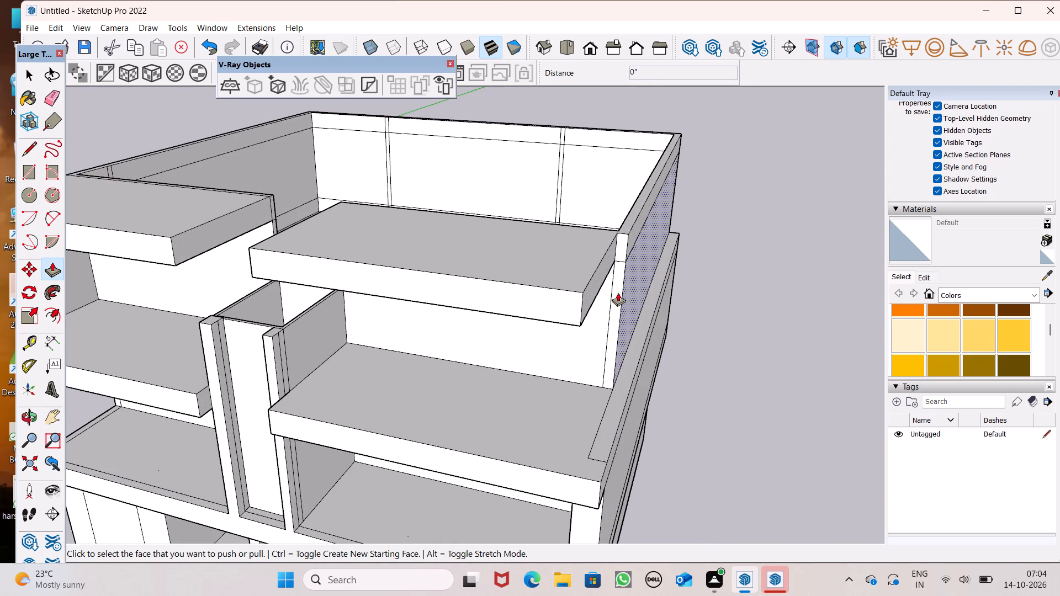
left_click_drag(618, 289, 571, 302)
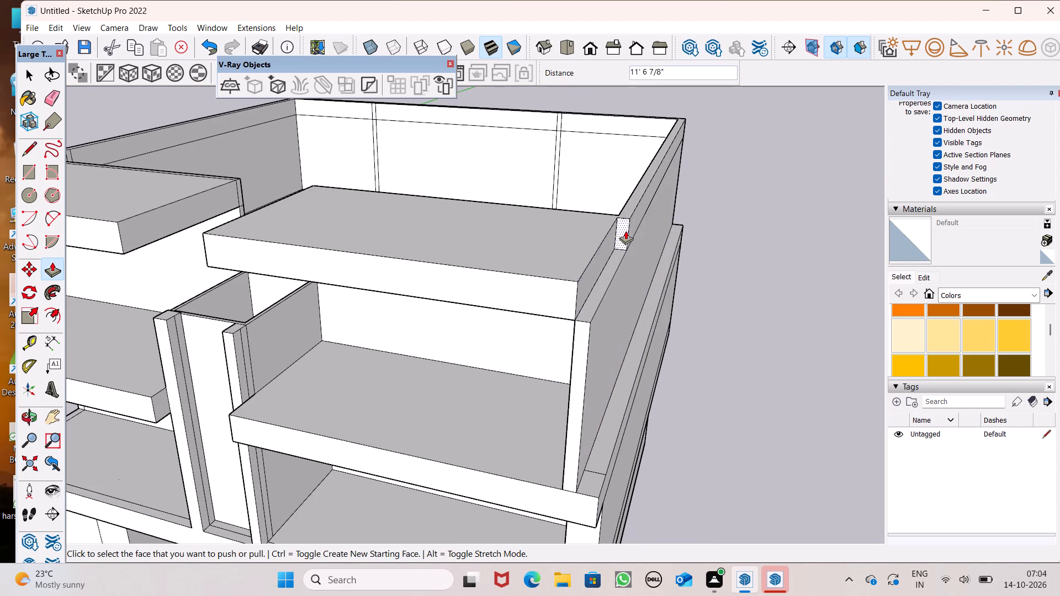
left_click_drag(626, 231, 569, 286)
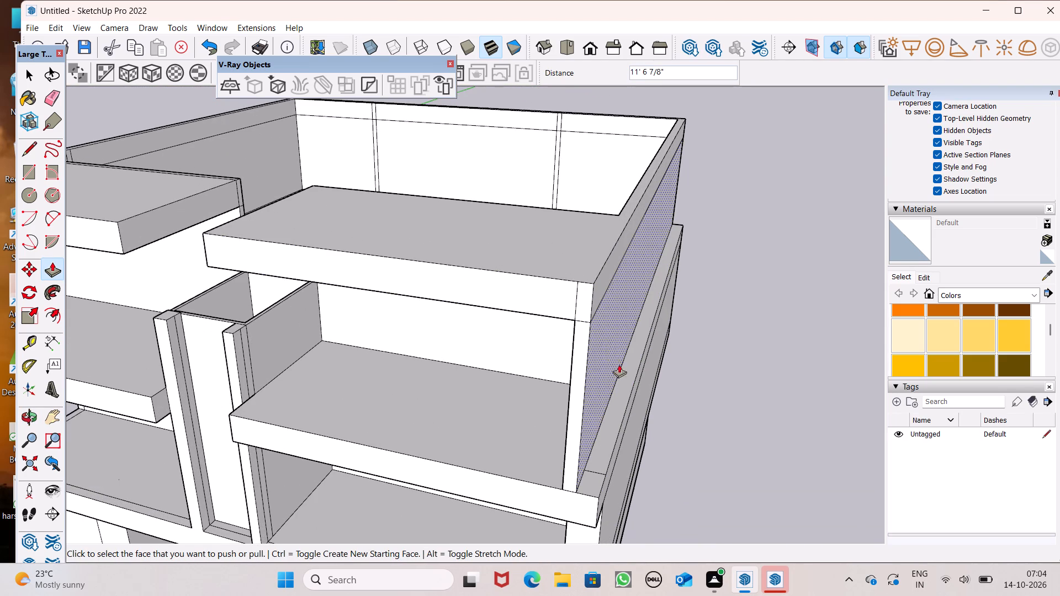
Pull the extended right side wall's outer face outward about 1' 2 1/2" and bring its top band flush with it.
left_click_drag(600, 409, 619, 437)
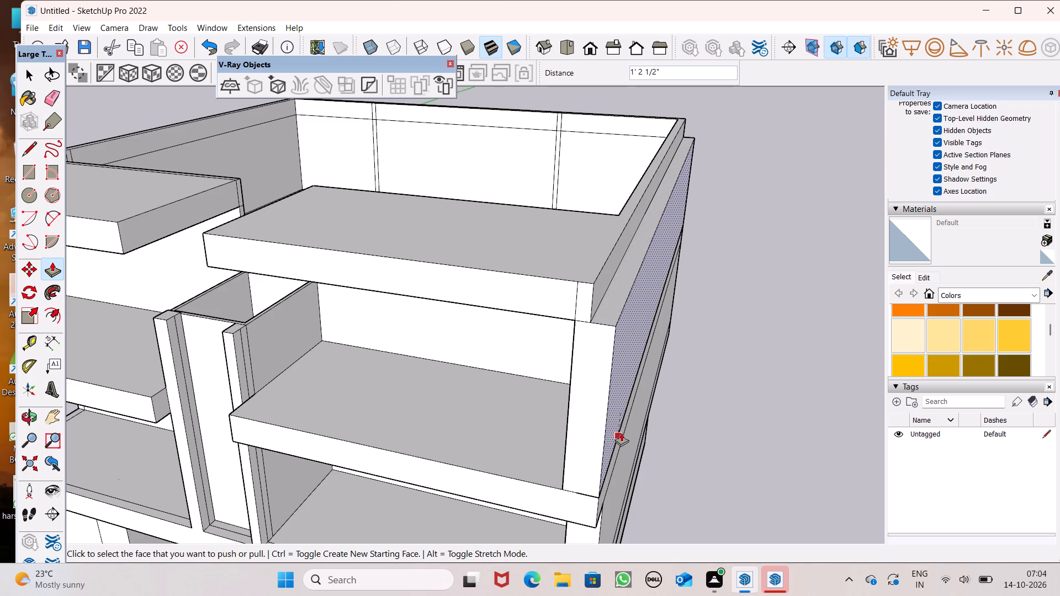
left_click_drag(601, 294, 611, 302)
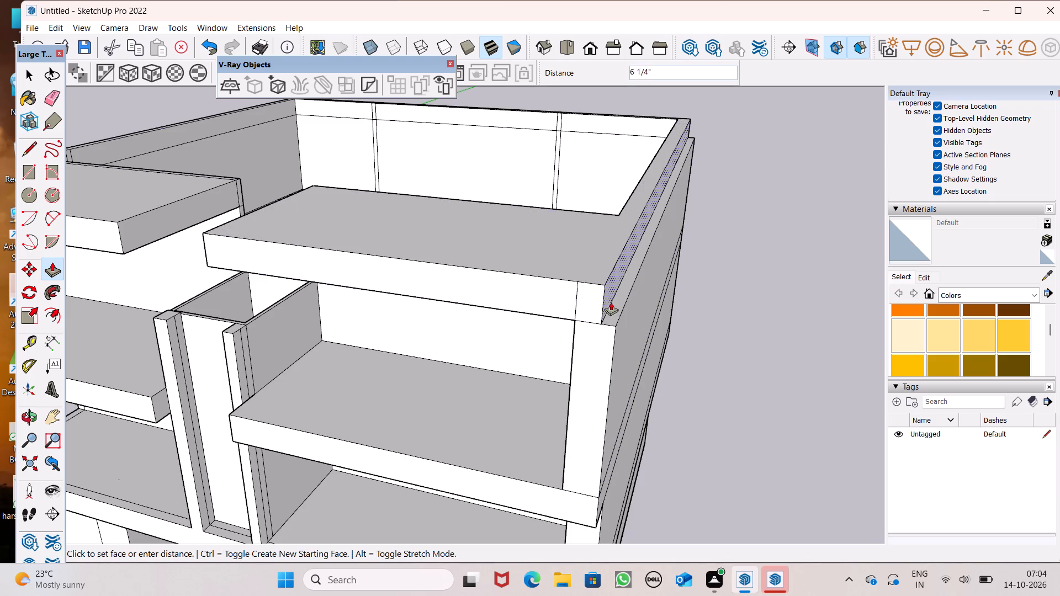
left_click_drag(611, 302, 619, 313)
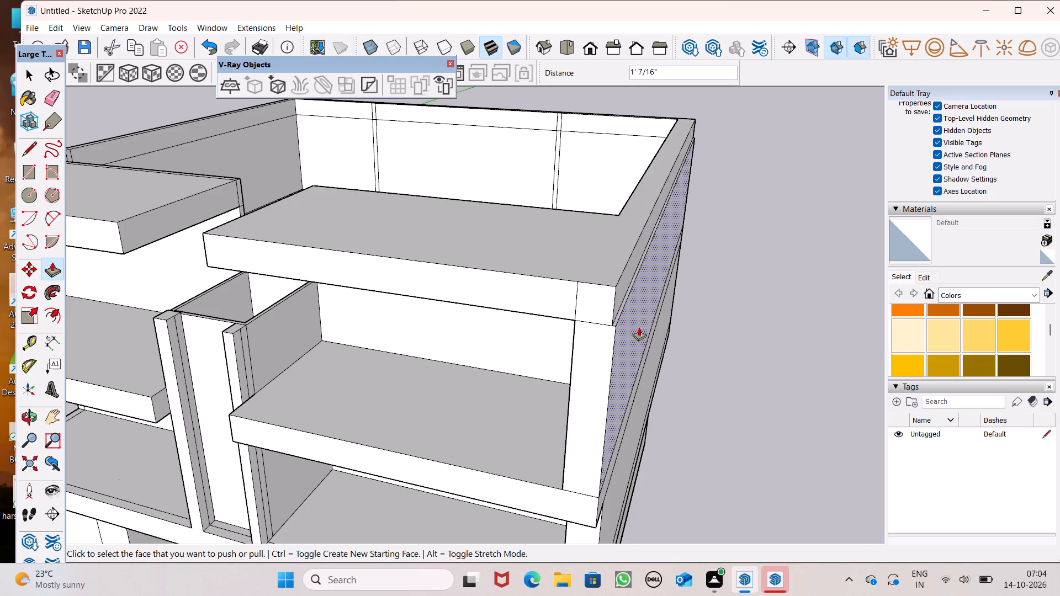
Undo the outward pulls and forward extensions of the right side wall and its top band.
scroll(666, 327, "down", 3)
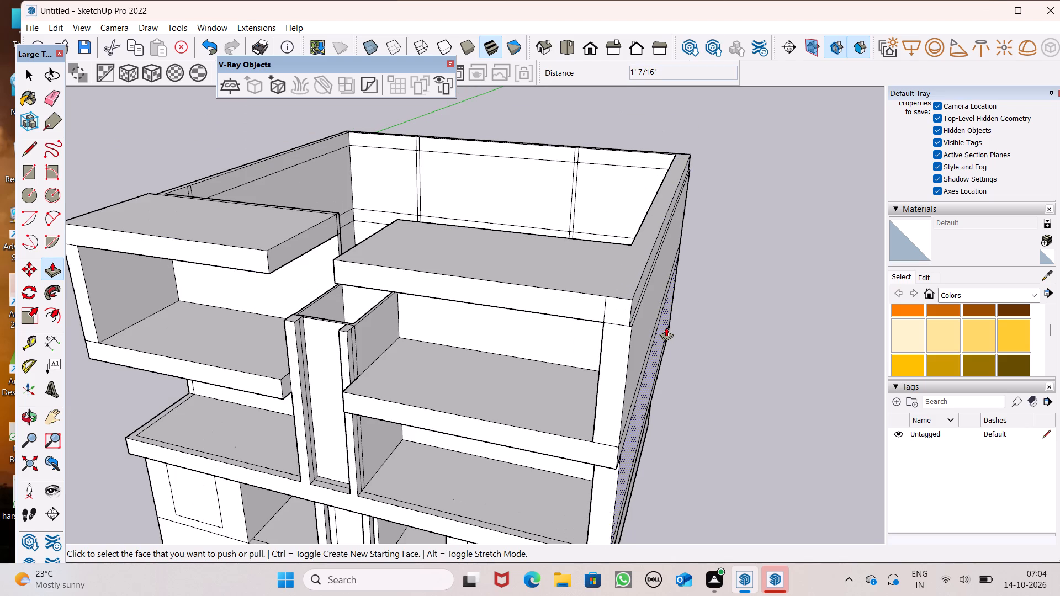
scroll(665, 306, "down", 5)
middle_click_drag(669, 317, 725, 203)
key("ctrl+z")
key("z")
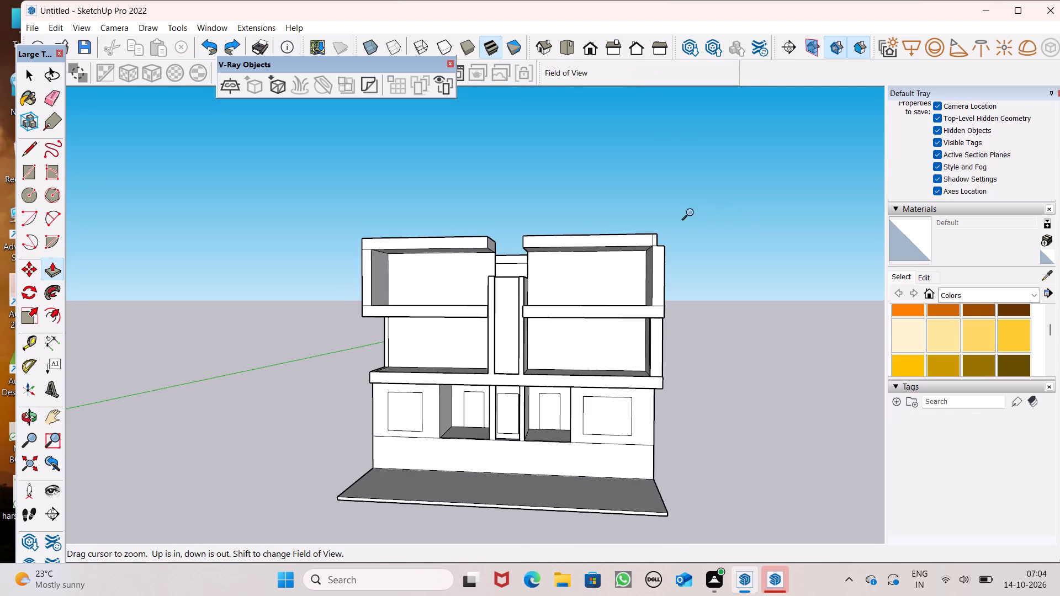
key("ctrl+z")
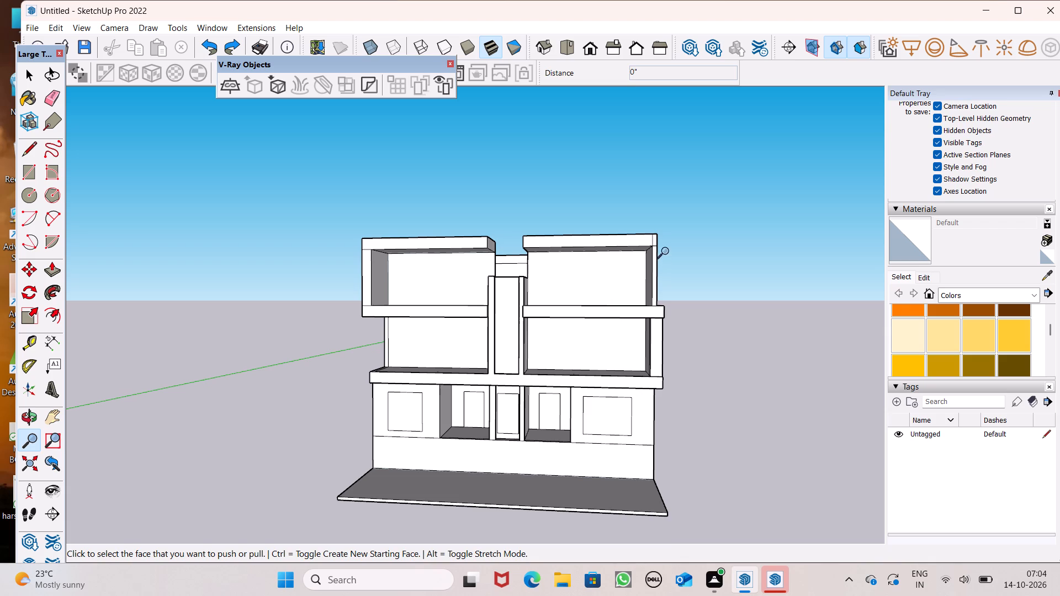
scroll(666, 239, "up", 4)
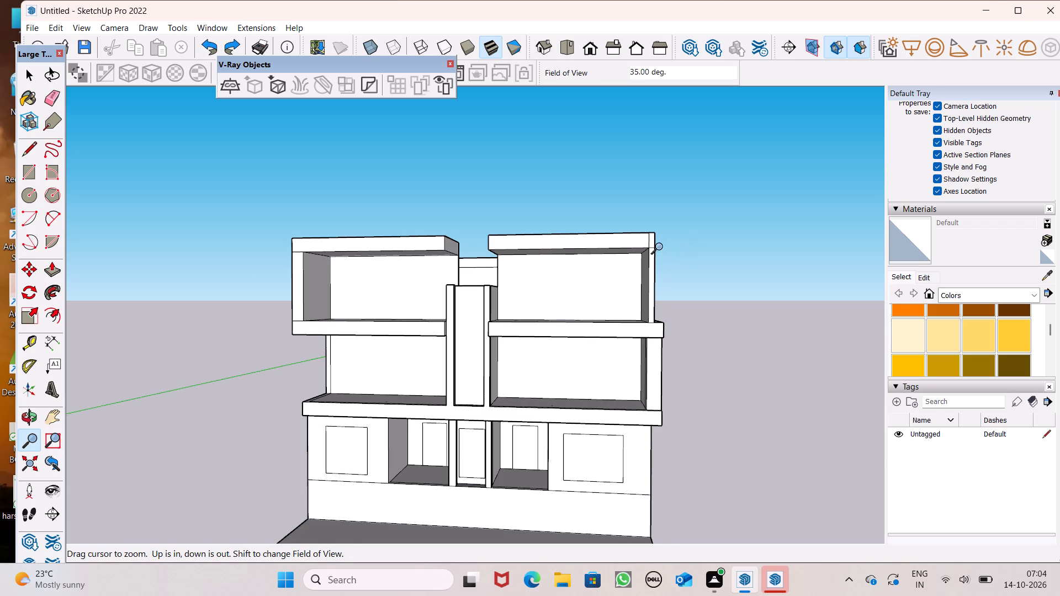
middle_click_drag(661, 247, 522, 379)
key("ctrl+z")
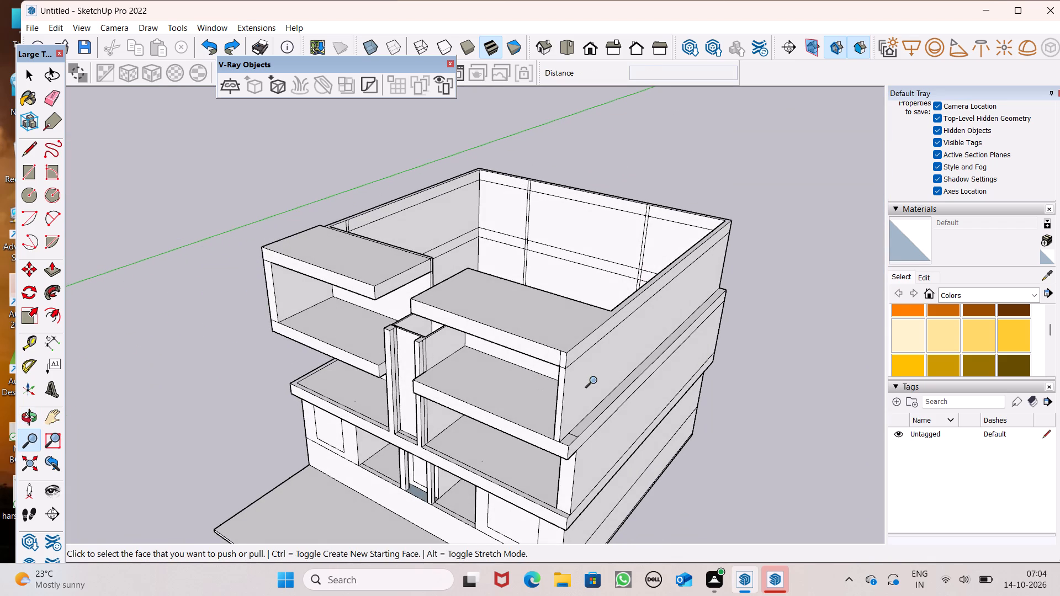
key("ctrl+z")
Pull the right roof slab's side face outward 9" with Push/Pull, flush with the side wall's outer face.
middle_click_drag(609, 381, 500, 369)
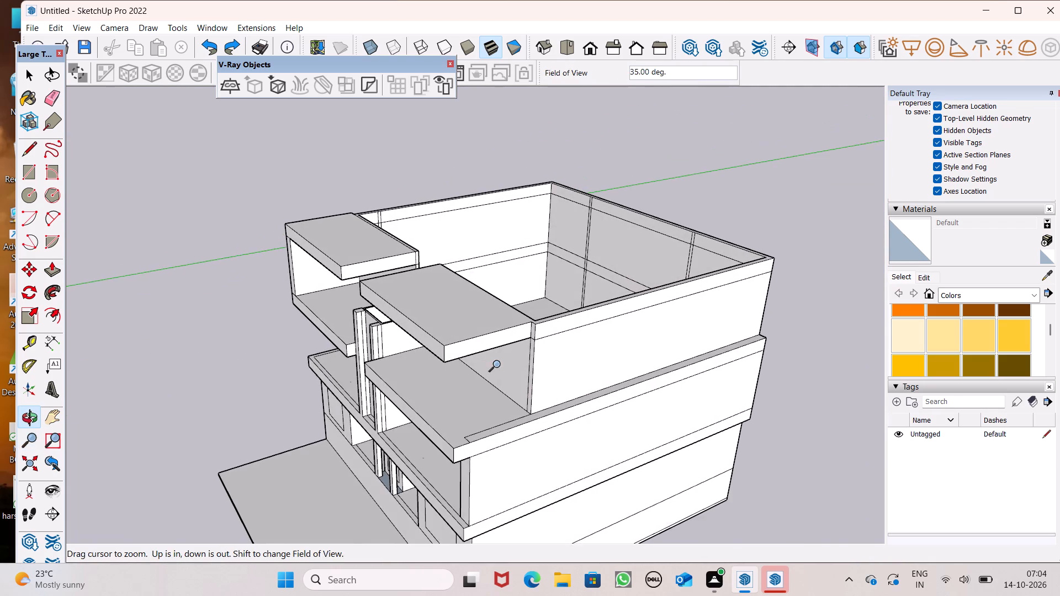
scroll(504, 342, "up", 6)
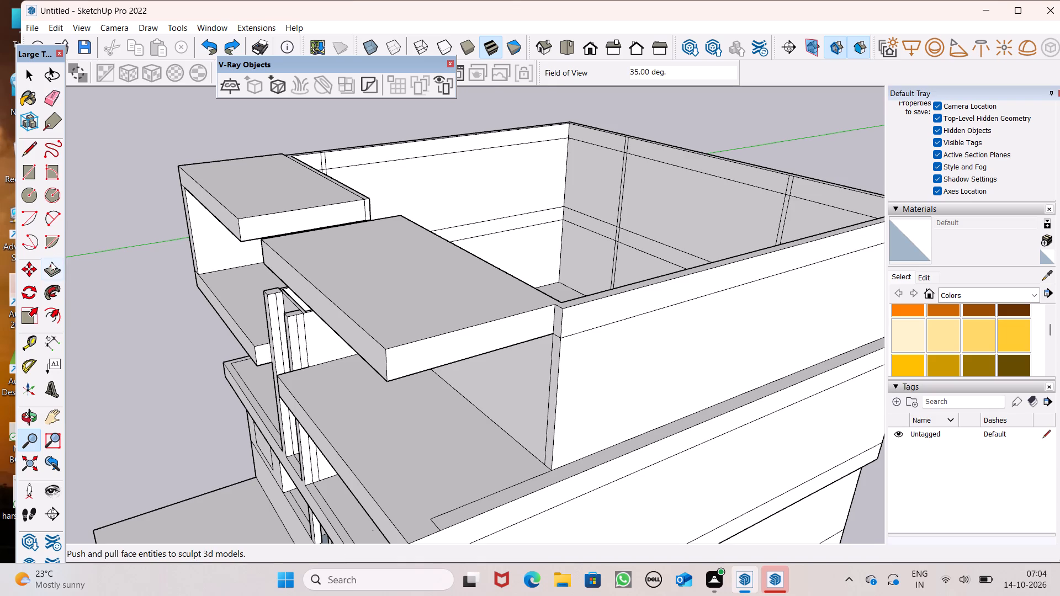
left_click_drag(51, 268, 66, 270)
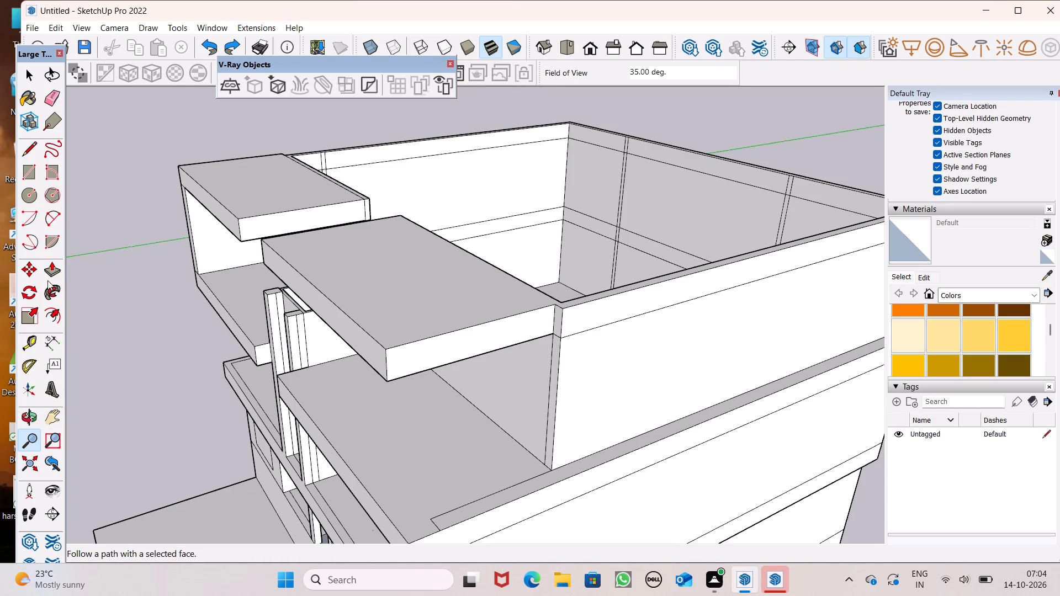
left_click(51, 274)
left_click_drag(454, 359, 485, 370)
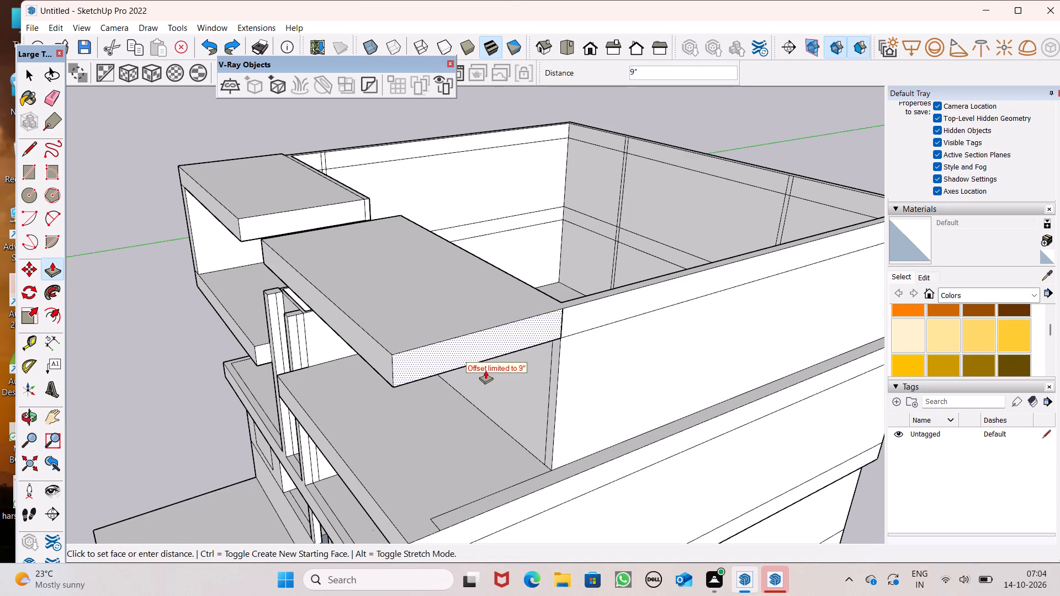
left_click_drag(485, 370, 486, 370)
Examine the roof slabs, top-storey walls and central shaft from the front, above and the sides.
scroll(477, 315, "down", 13)
middle_click_drag(450, 373, 658, 281)
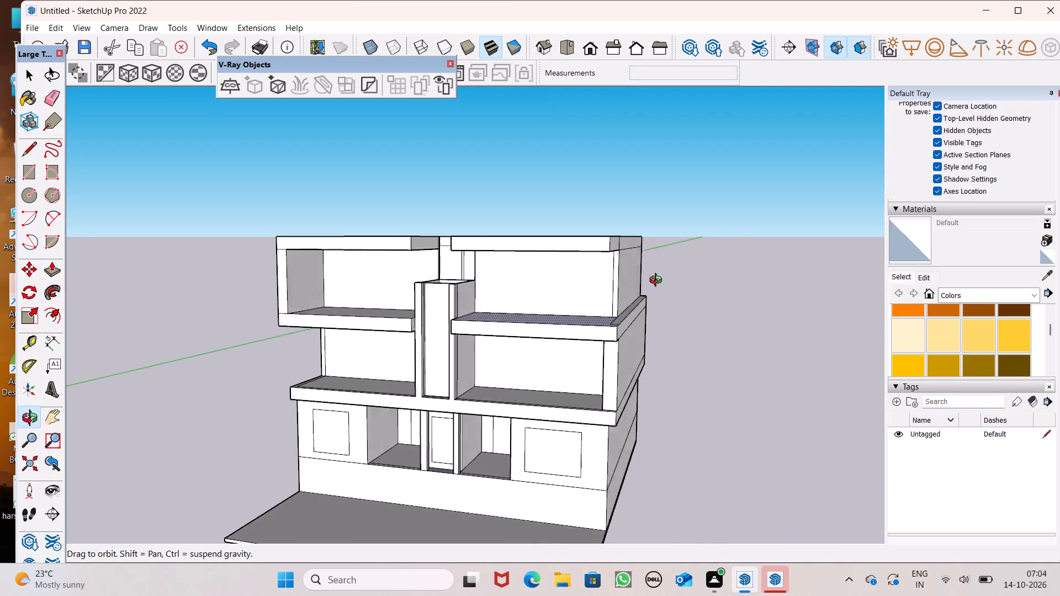
middle_click_drag(658, 281, 749, 318)
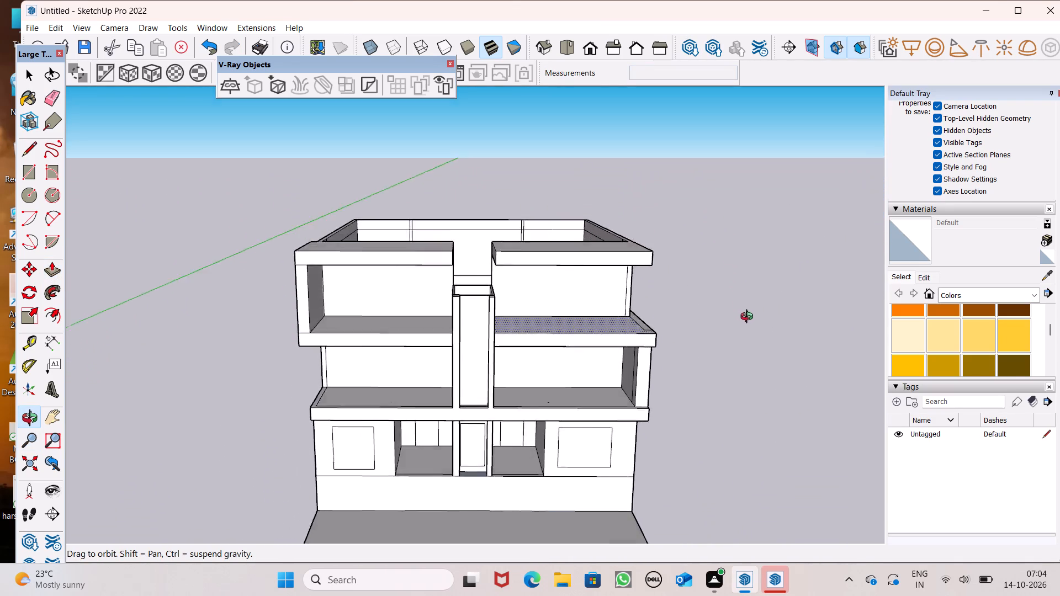
middle_click_drag(749, 318, 778, 455)
scroll(467, 299, "up", 7)
scroll(547, 353, "up", 1)
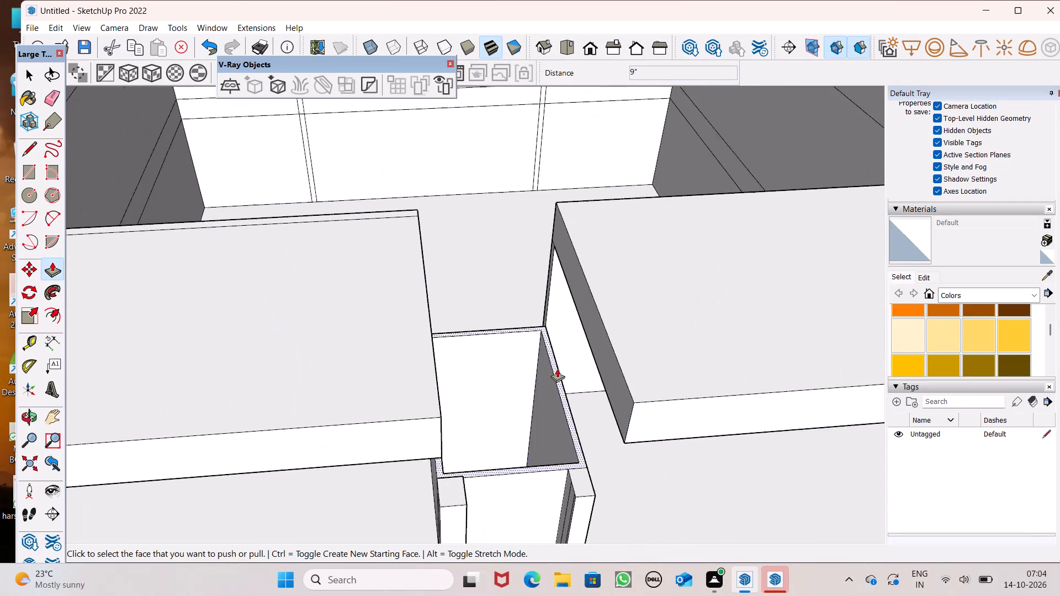
scroll(557, 369, "up", 1)
scroll(560, 374, "down", 12)
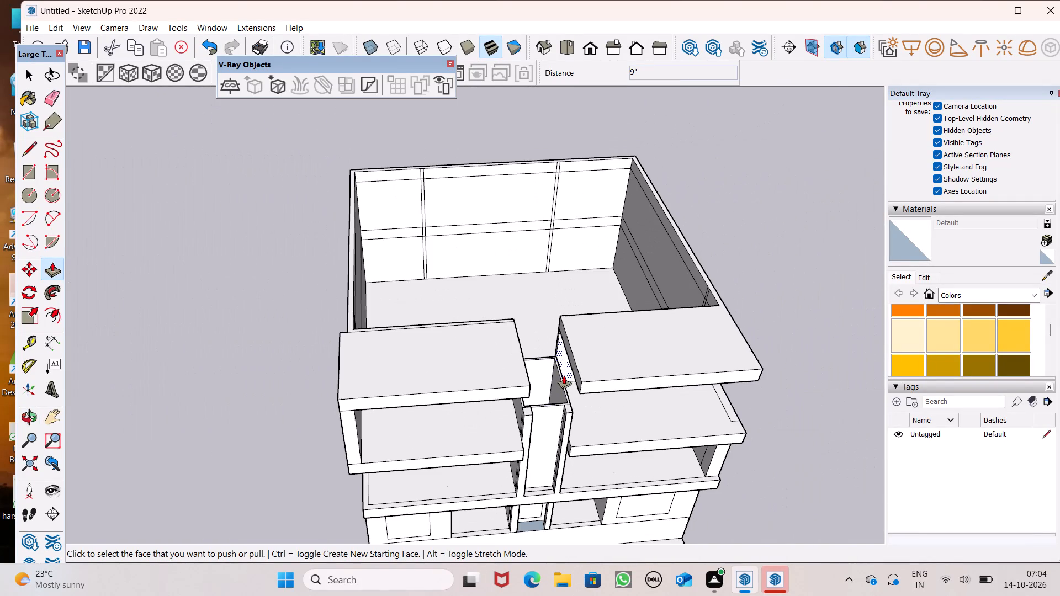
scroll(586, 360, "down", 3)
middle_click_drag(585, 371, 544, 445)
scroll(425, 363, "up", 2)
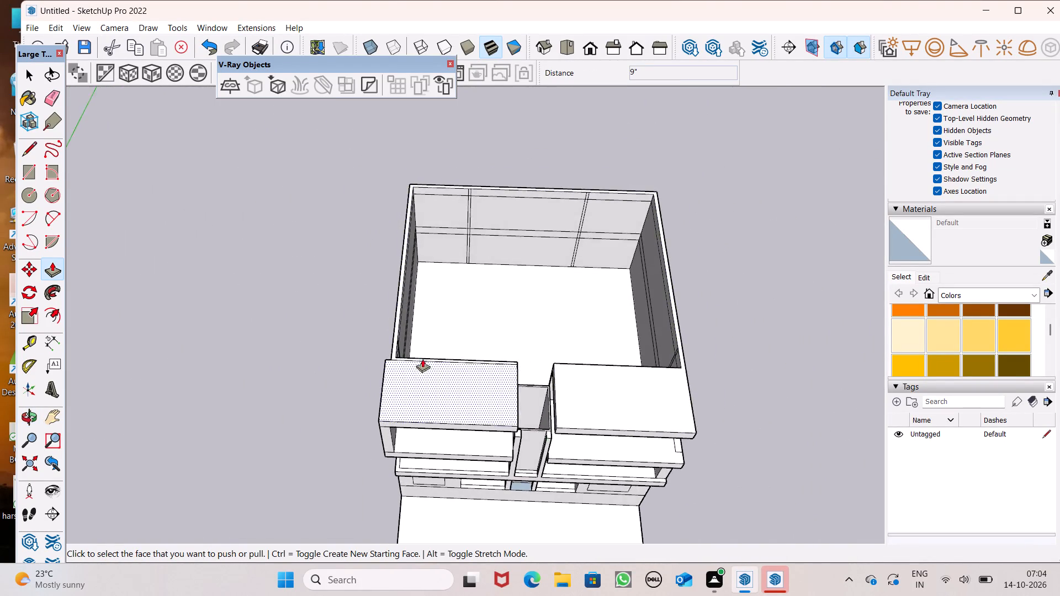
scroll(422, 359, "up", 3)
scroll(420, 367, "down", 5)
middle_click_drag(419, 372, 504, 310)
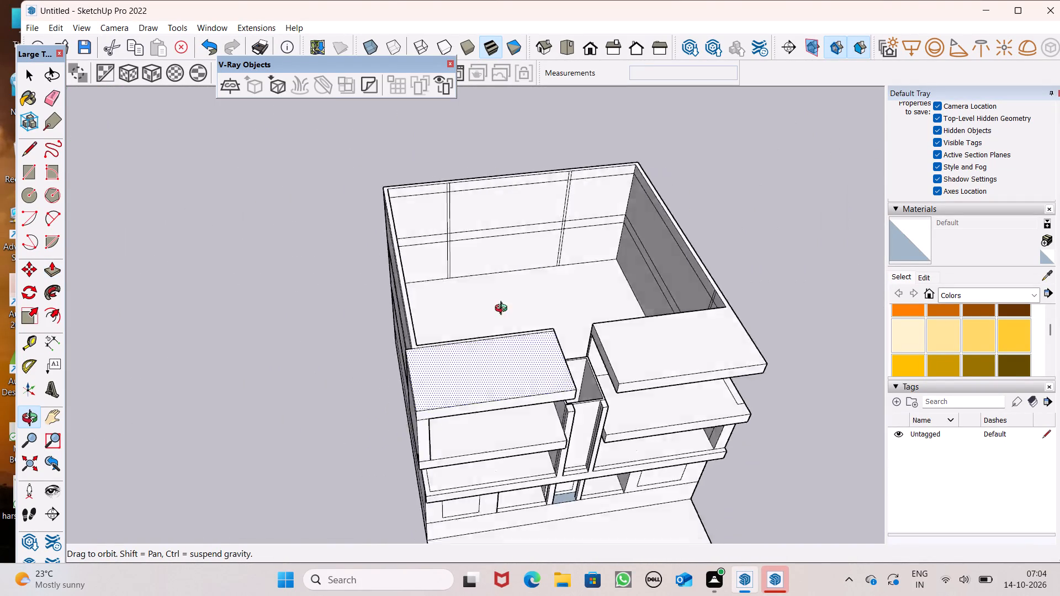
middle_click_drag(504, 310, 700, 247)
scroll(415, 253, "up", 7)
scroll(504, 327, "up", 1)
middle_click_drag(507, 334, 516, 345)
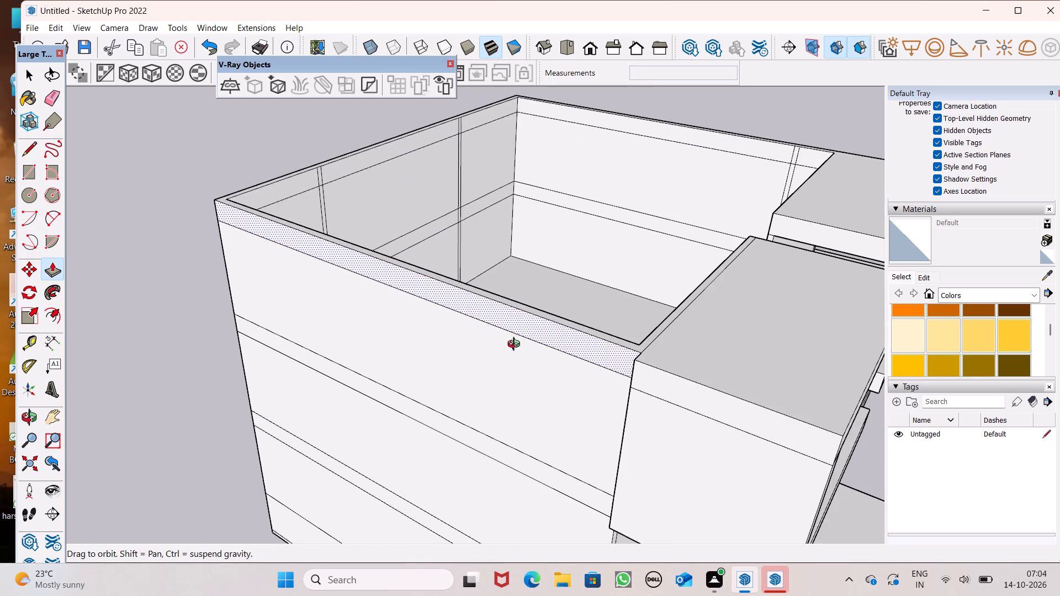
middle_click_drag(516, 345, 567, 348)
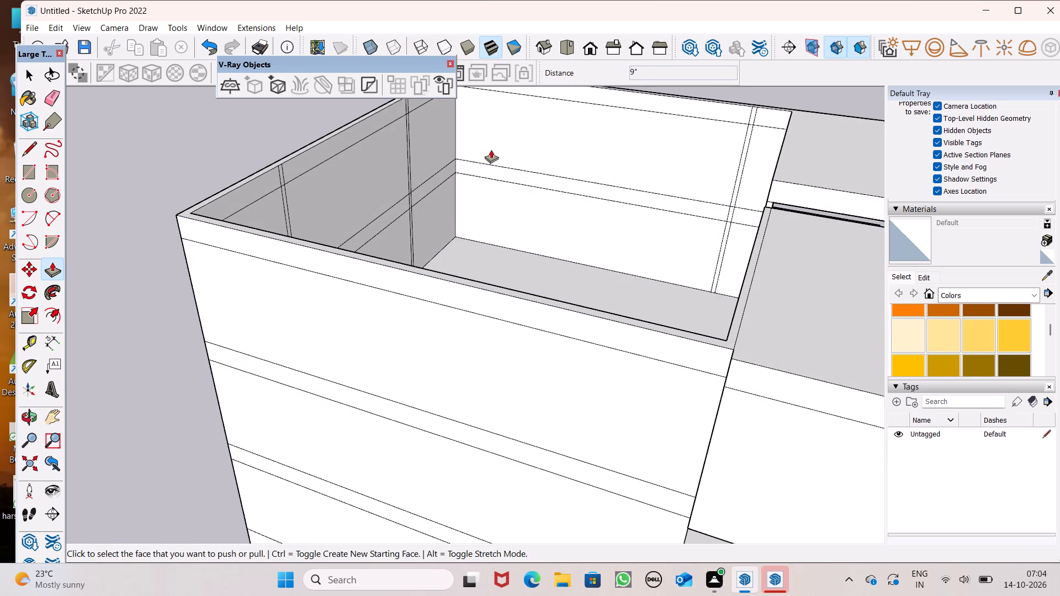
scroll(630, 209, "down", 6)
middle_click_drag(647, 224, 595, 315)
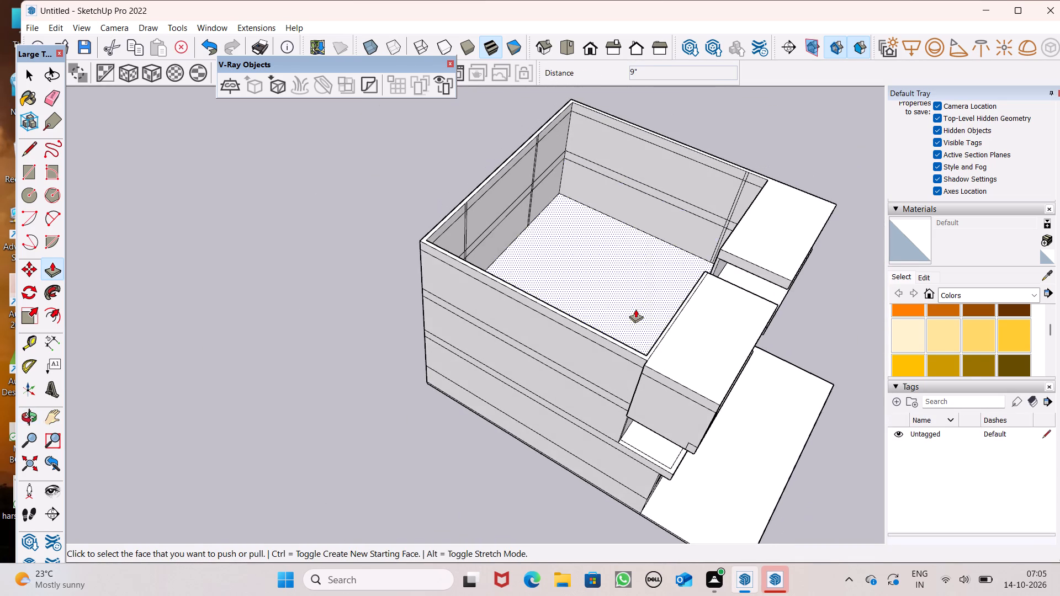
scroll(650, 311, "up", 1)
scroll(690, 274, "up", 1)
scroll(700, 328, "up", 1)
scroll(702, 332, "down", 4)
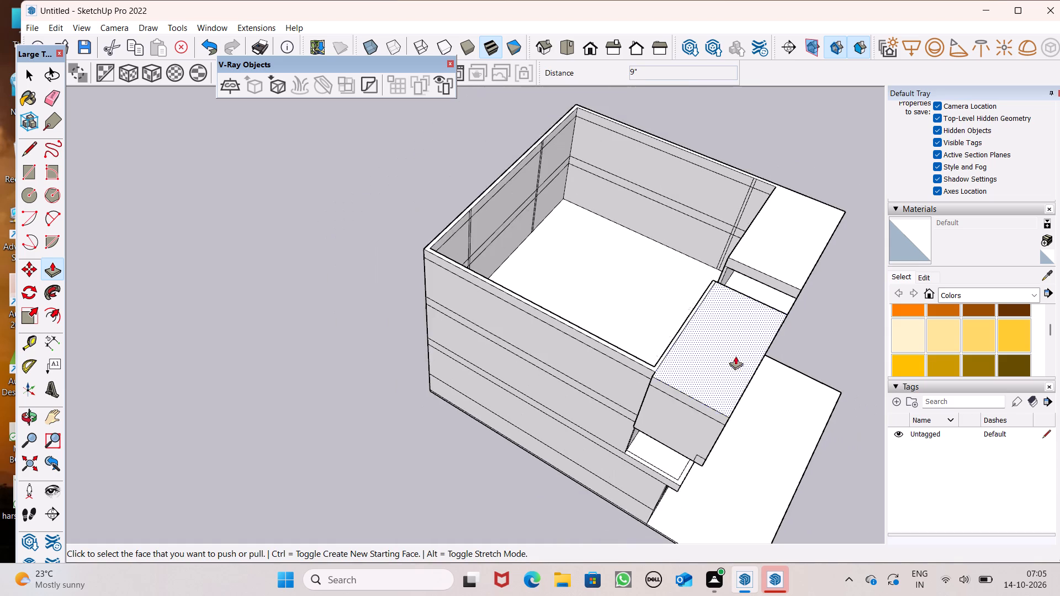
middle_click_drag(735, 355, 418, 163)
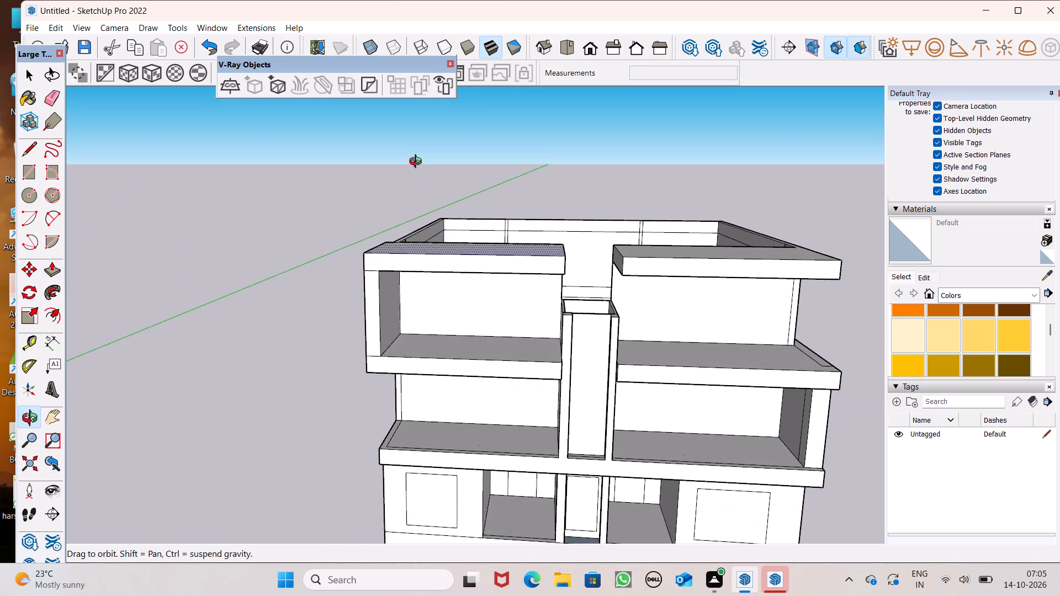
middle_click_drag(418, 163, 411, 251)
Lower the top rim of the central shaft walls by about 5', flush with the upper balcony floor.
scroll(572, 384, "down", 4)
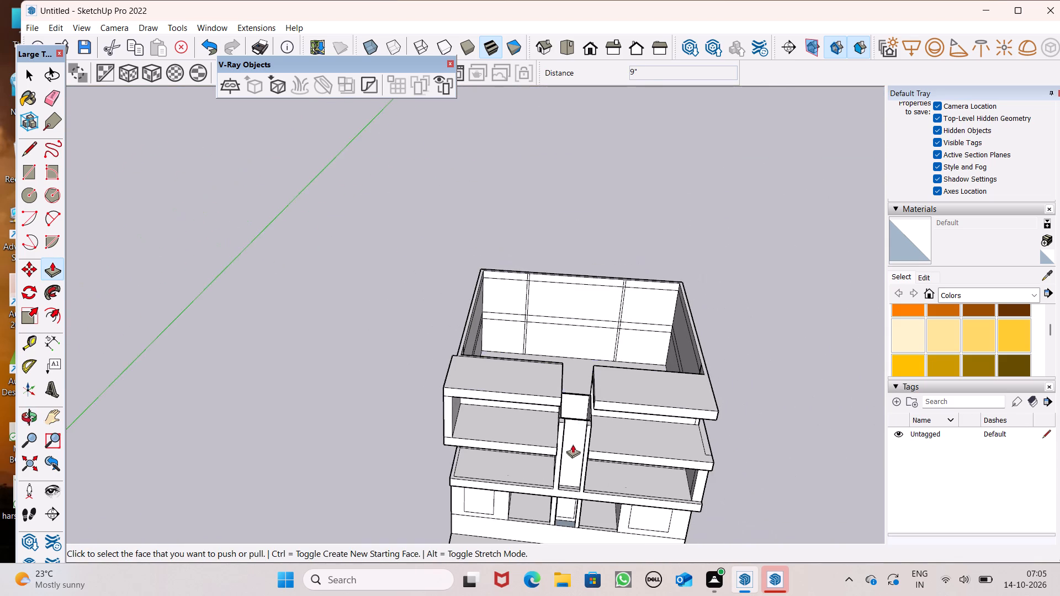
scroll(577, 444, "up", 6)
middle_click_drag(597, 397, 624, 586)
scroll(605, 497, "up", 3)
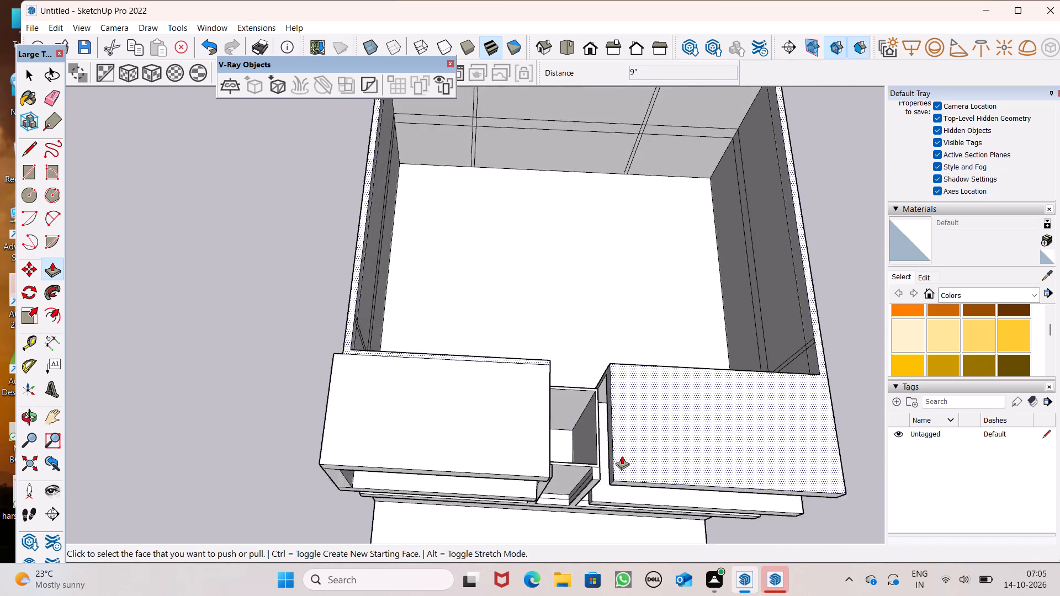
scroll(622, 456, "up", 3)
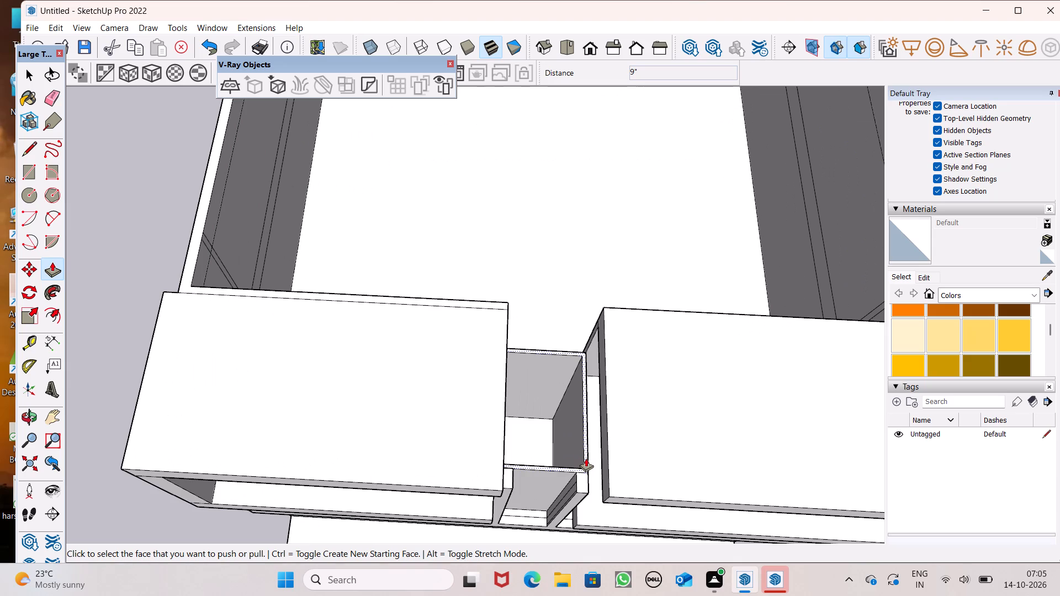
left_click_drag(587, 460, 577, 411)
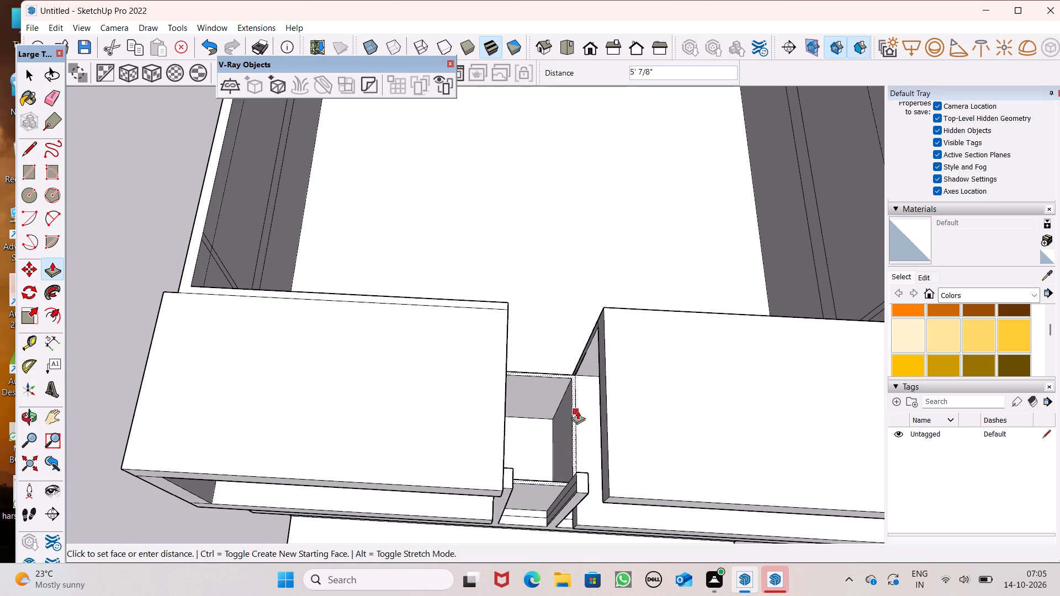
left_click_drag(577, 411, 586, 387)
left_click_drag(586, 387, 593, 392)
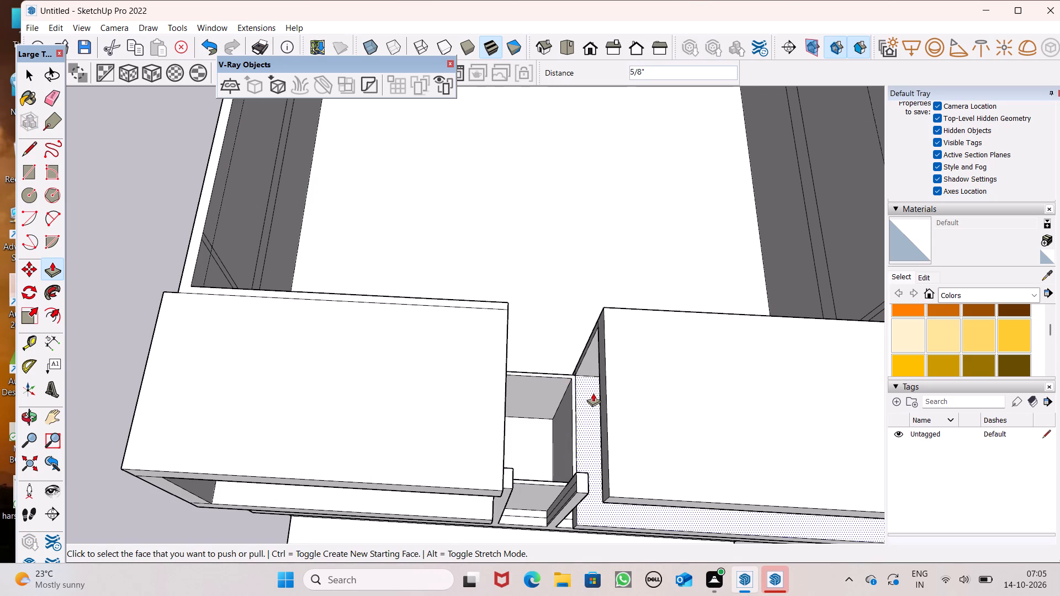
key("ctrl+z")
middle_click_drag(559, 473, 569, 317)
scroll(569, 317, "up", 1)
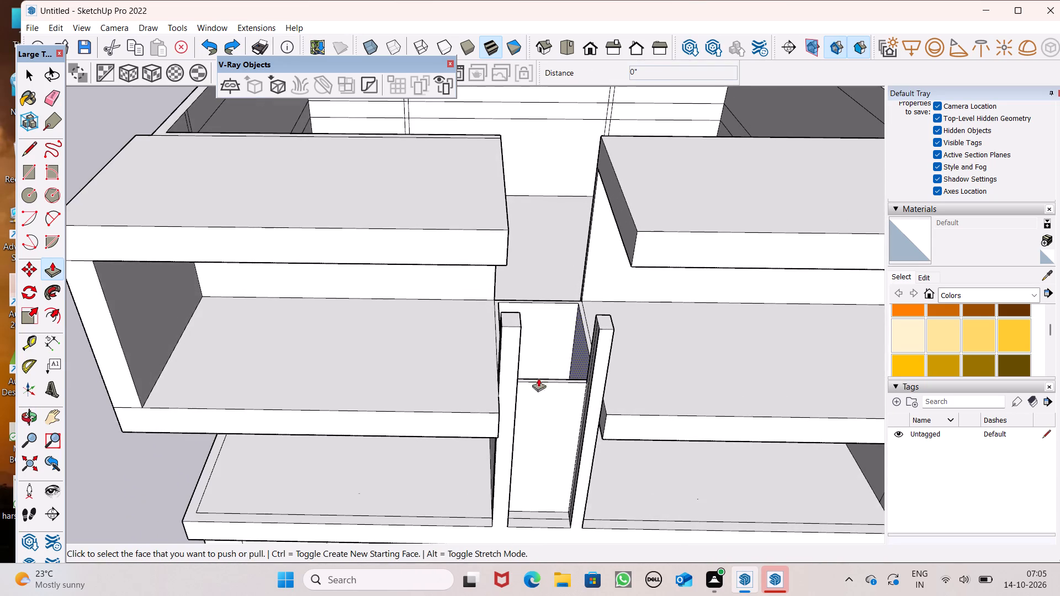
Pull the central shaft's top rim upward with Push/Pull by about 5', 1 3/16" and 4' 10" in succession.
scroll(523, 397, "up", 2)
scroll(550, 393, "down", 5)
middle_click_drag(548, 418, 568, 405)
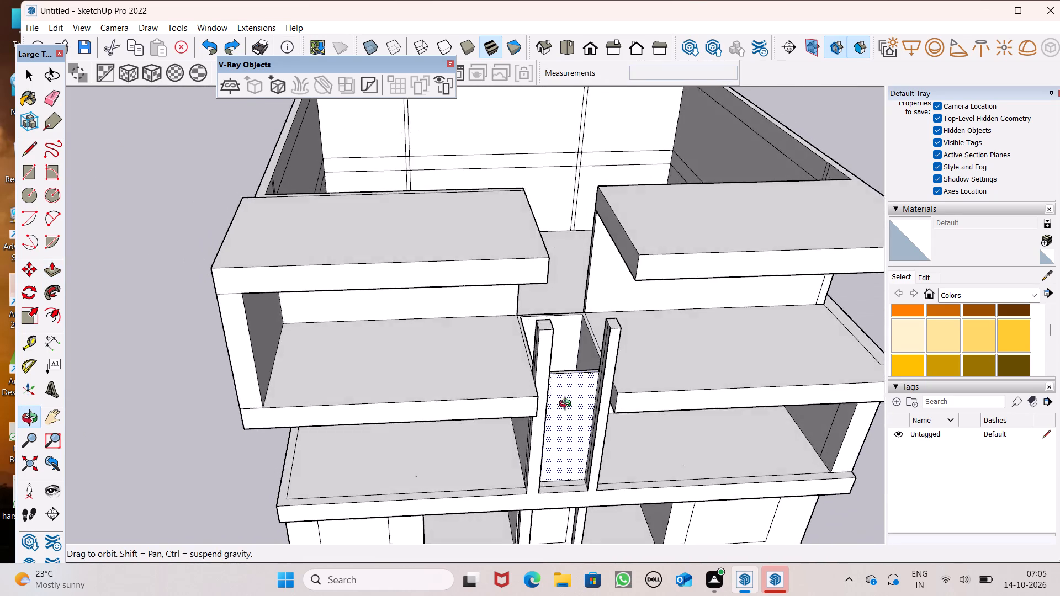
middle_click_drag(568, 405, 375, 552)
scroll(466, 415, "up", 4)
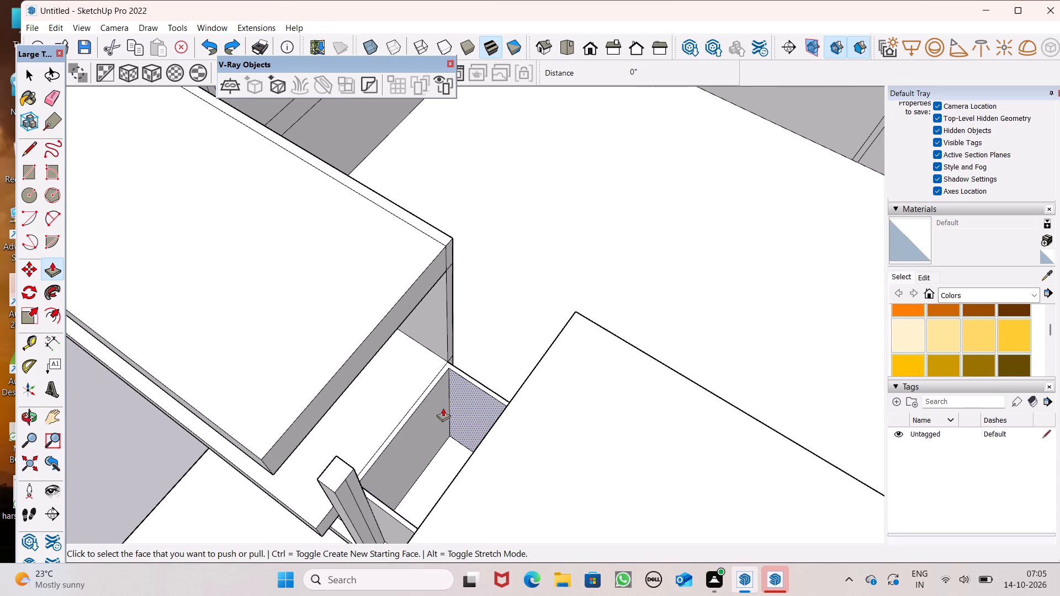
left_click_drag(385, 443, 422, 342)
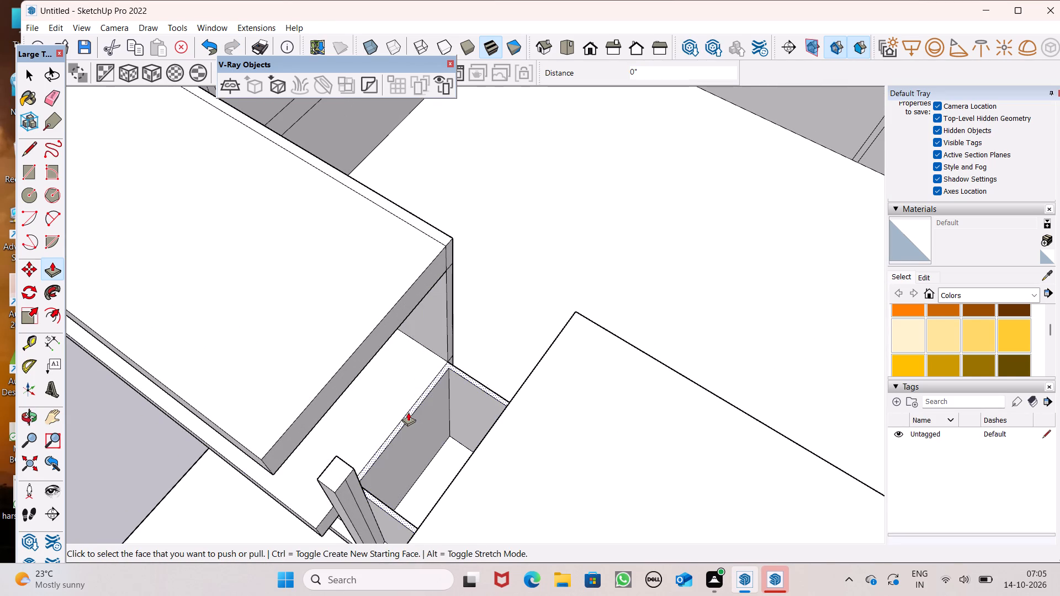
left_click_drag(409, 413, 433, 340)
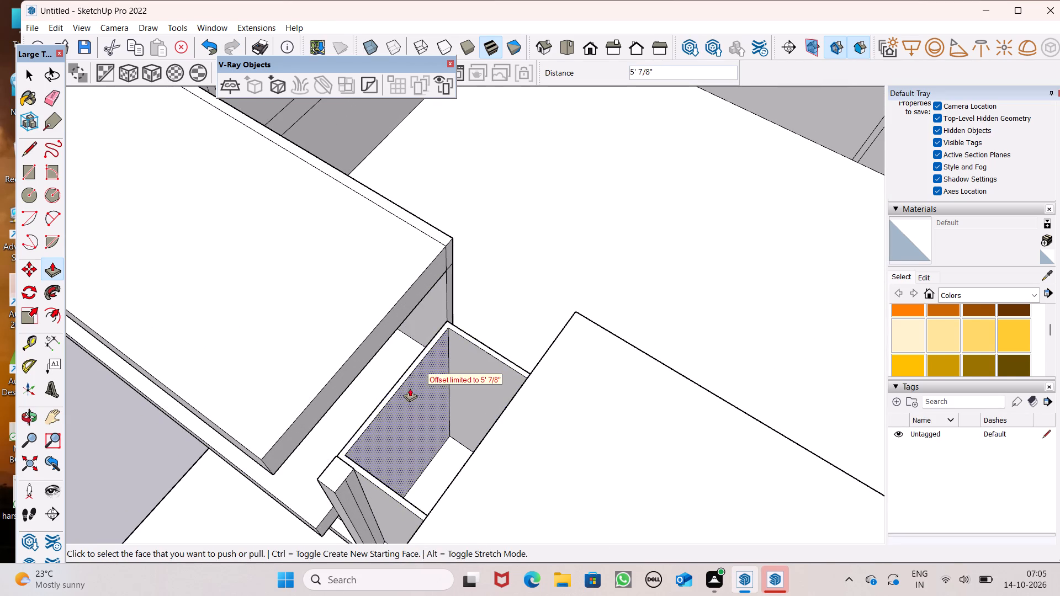
middle_click_drag(411, 416, 598, 275)
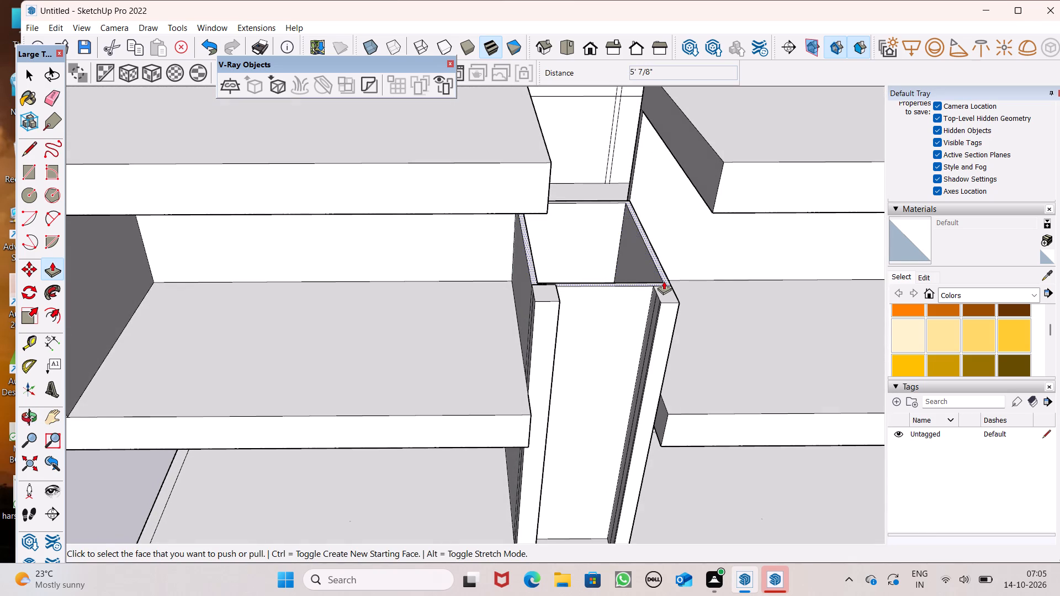
left_click_drag(665, 280, 662, 222)
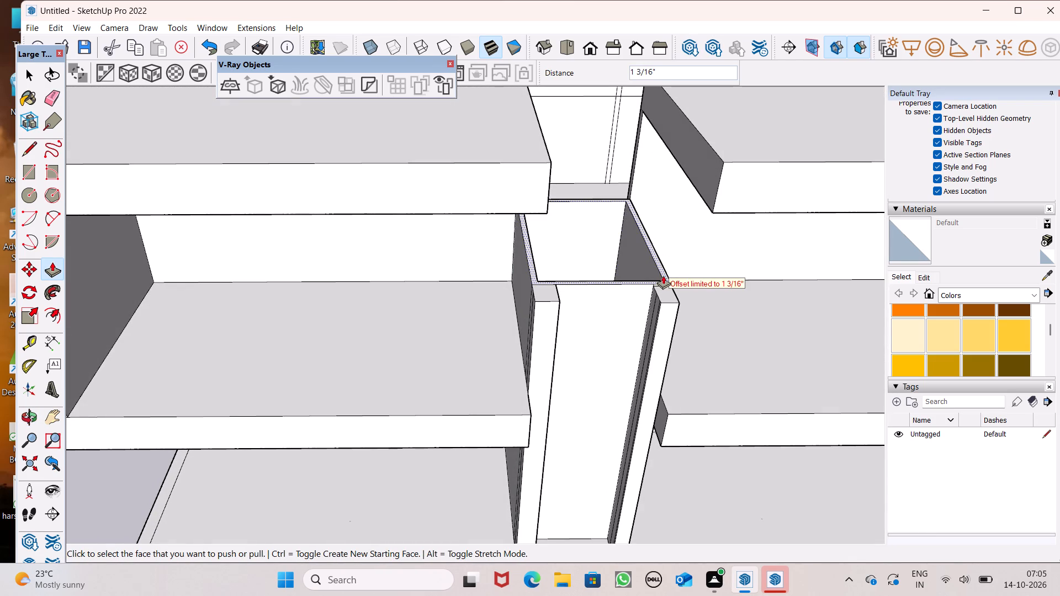
left_click_drag(666, 275, 649, 129)
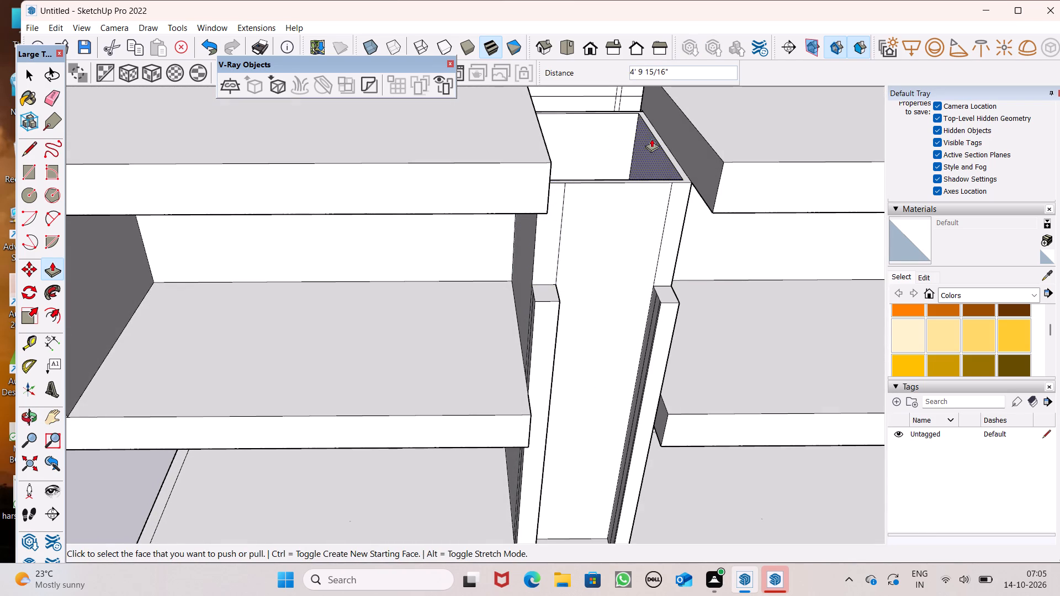
Raise the central shaft's top rim a further 11' 8 5/16" above the roof slabs.
scroll(706, 244, "down", 7)
middle_click_drag(700, 281, 672, 430)
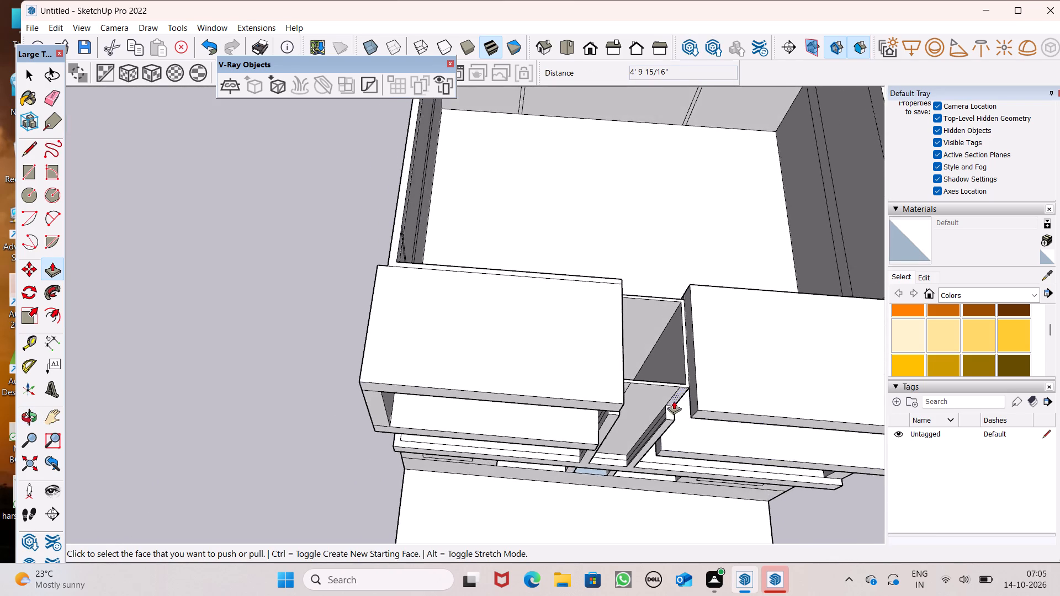
scroll(675, 400, "up", 8)
left_click_drag(678, 374, 676, 364)
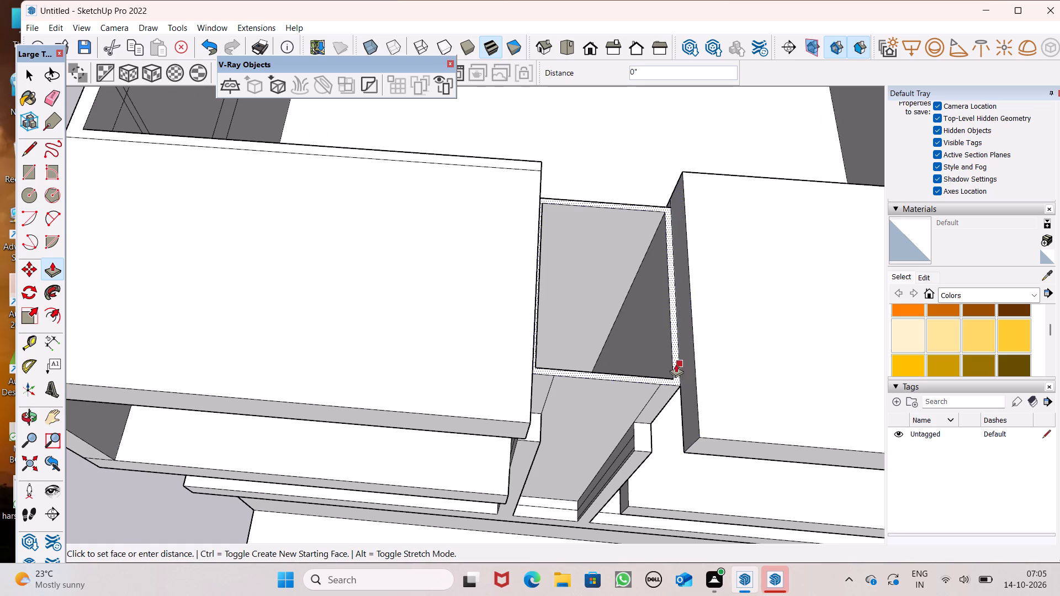
left_click_drag(676, 364, 704, 170)
Extend both narrow front fins of the central shaft upward by about 16' 6", level with the shaft's top rim.
scroll(607, 311, "down", 7)
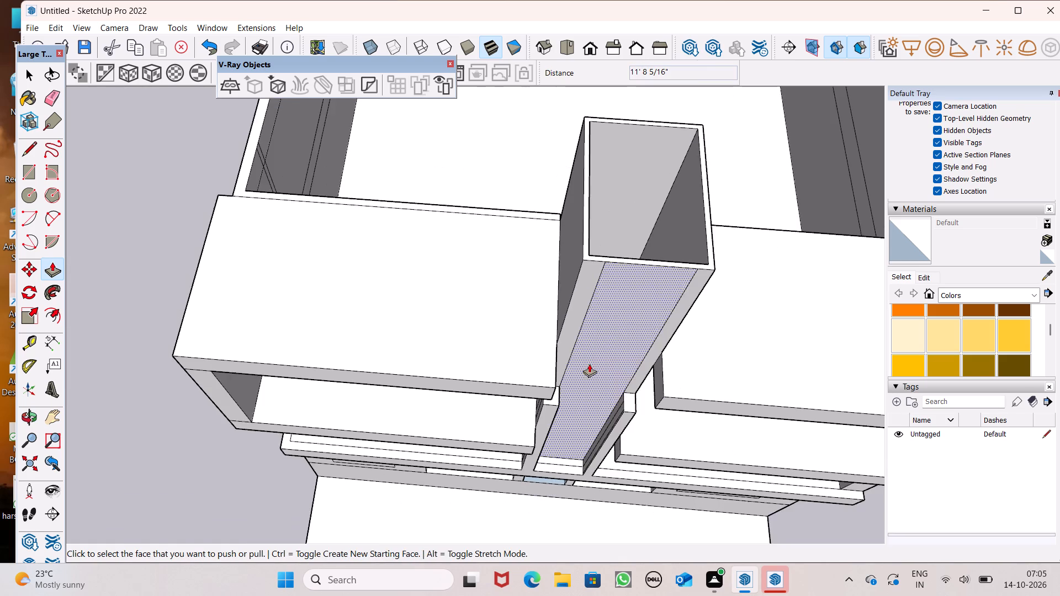
scroll(590, 361, "down", 6)
middle_click_drag(600, 384, 636, 158)
scroll(587, 194, "up", 3)
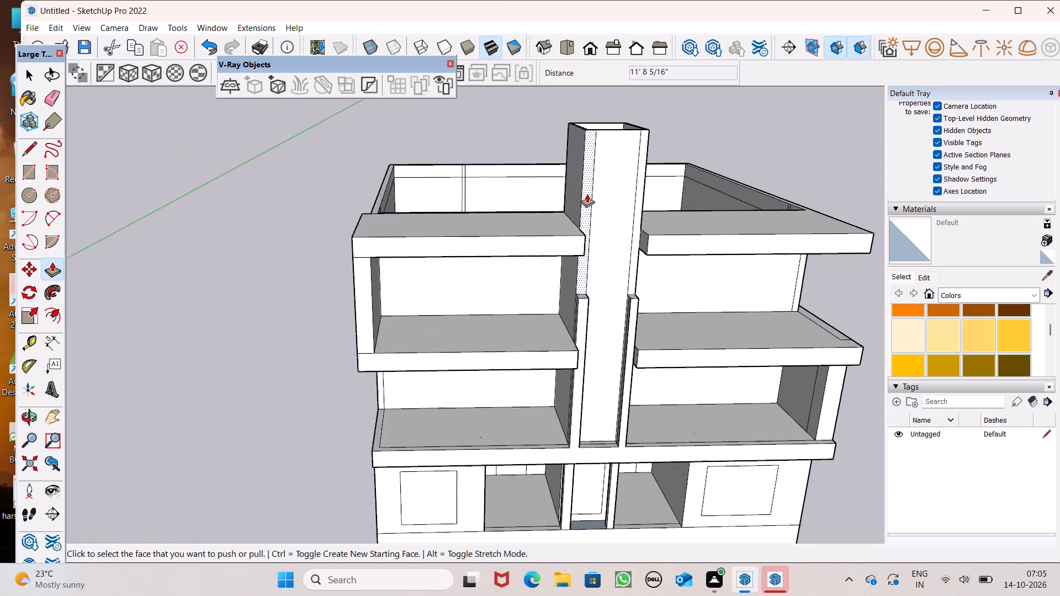
scroll(587, 194, "up", 4)
left_click_drag(581, 342, 601, 198)
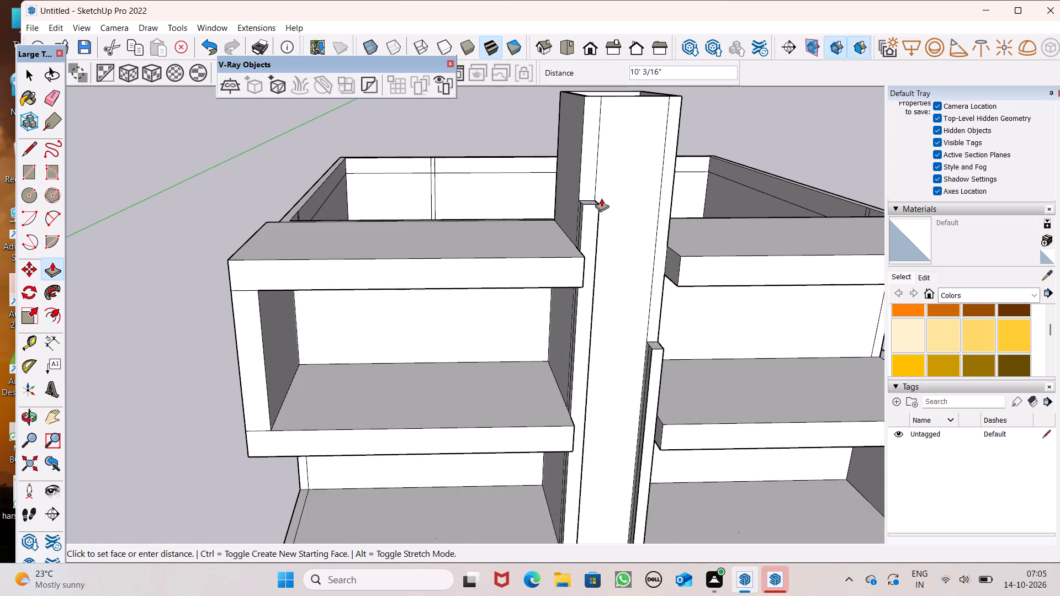
left_click_drag(601, 198, 592, 93)
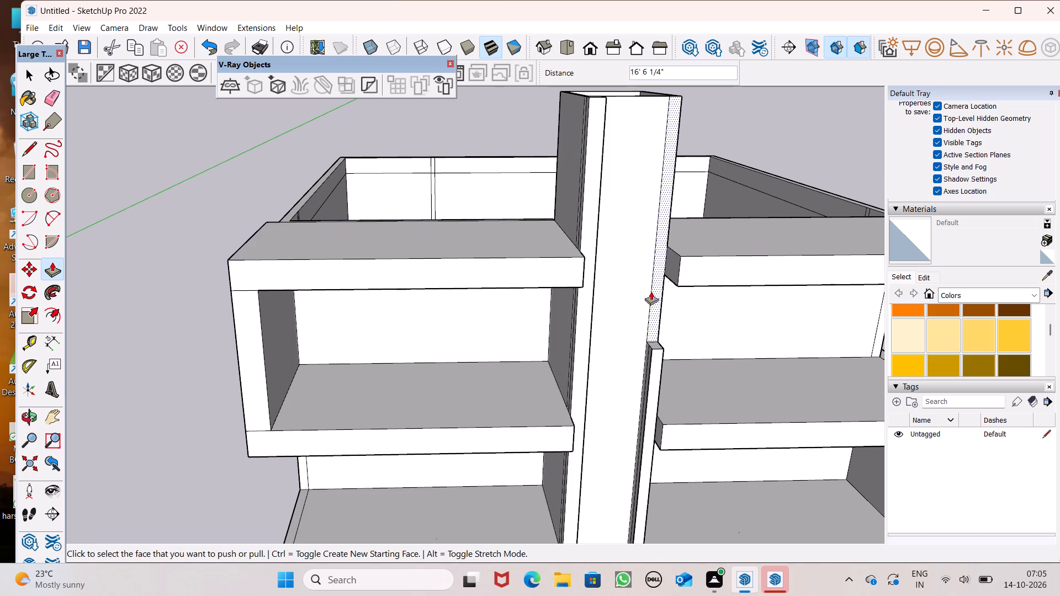
left_click_drag(651, 343, 667, 115)
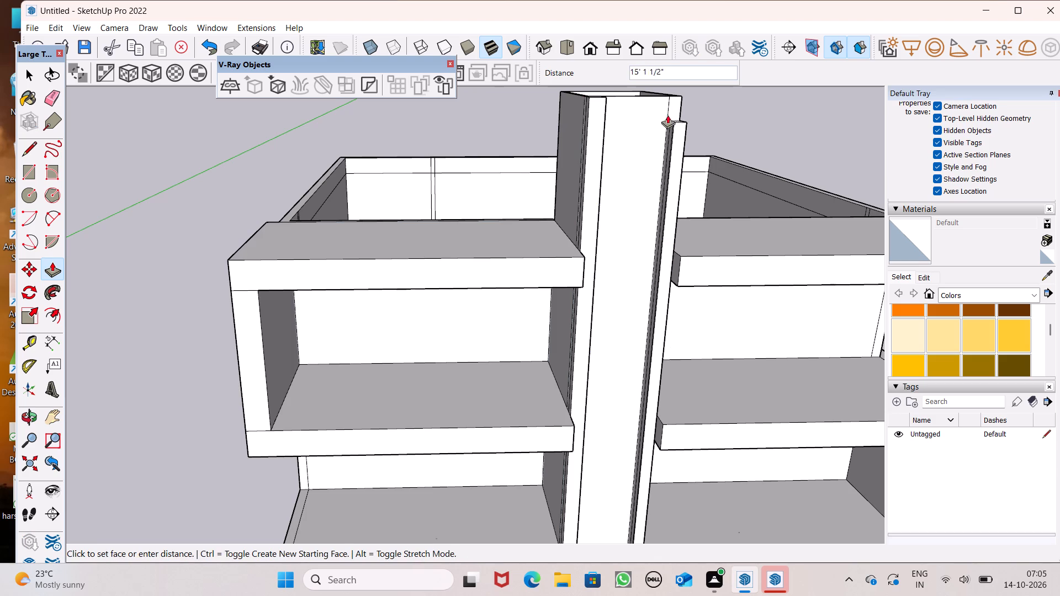
left_click_drag(667, 115, 662, 88)
Examine the raised shaft, roof slabs and top-storey walls from the front, above and the sides.
scroll(665, 247, "down", 5)
middle_click_drag(650, 289, 550, 274)
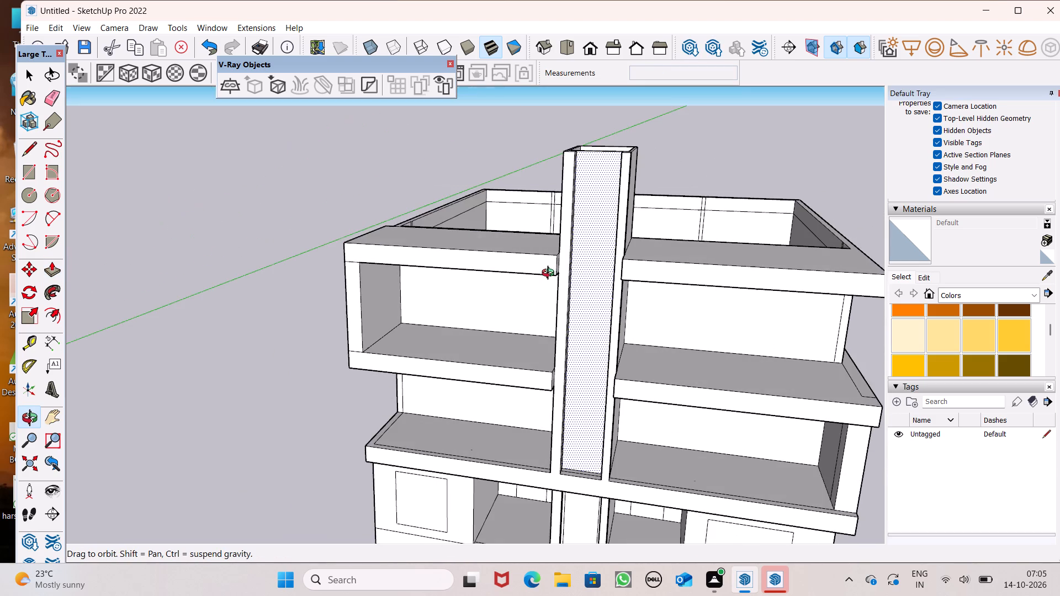
middle_click_drag(550, 274, 550, 274)
scroll(550, 272, "up", 1)
scroll(532, 272, "down", 3)
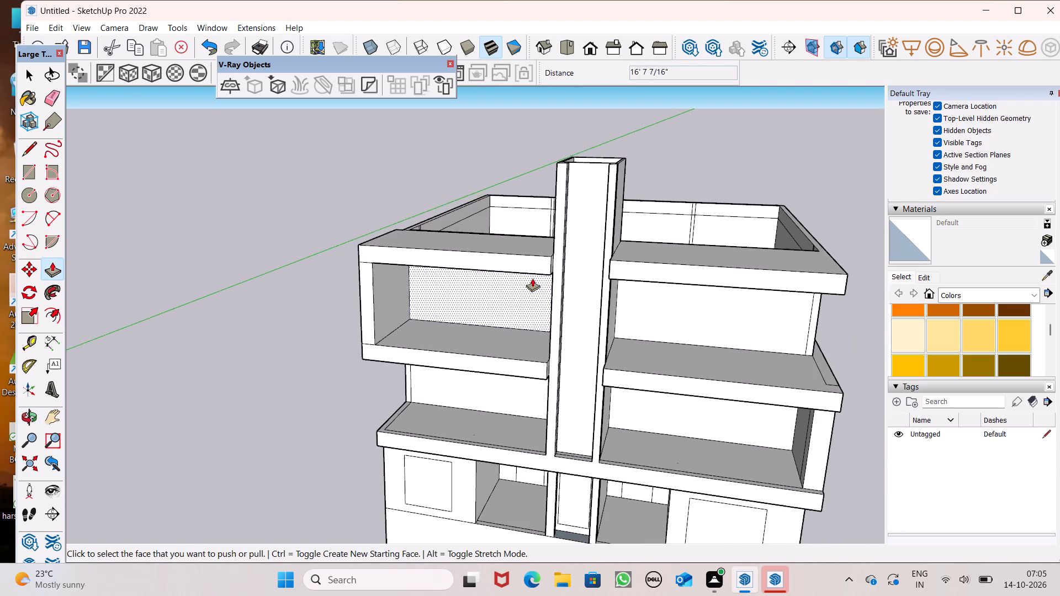
middle_click_drag(571, 313, 600, 449)
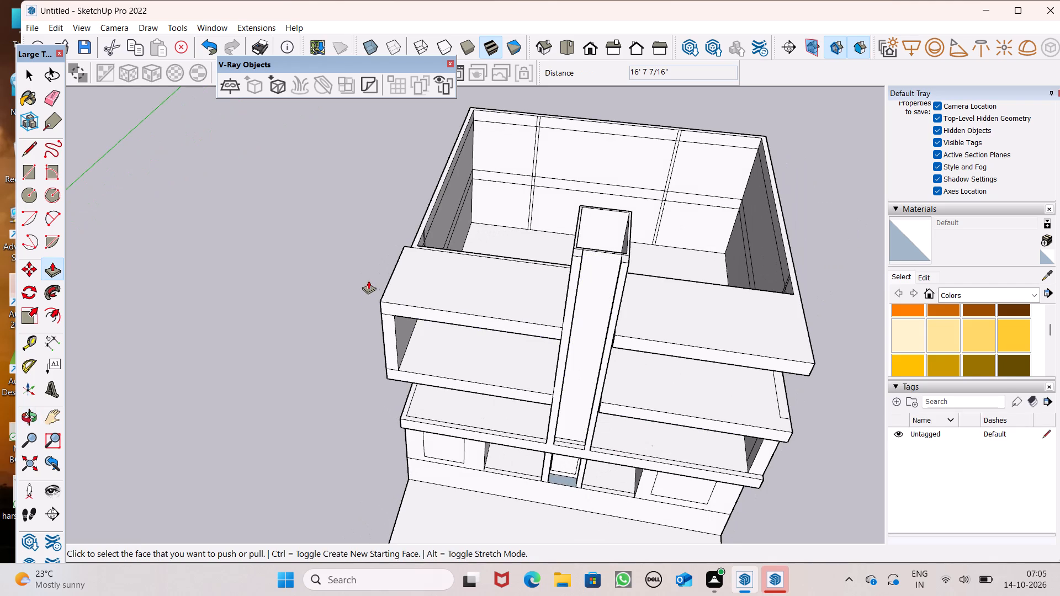
middle_click_drag(432, 281, 556, 346)
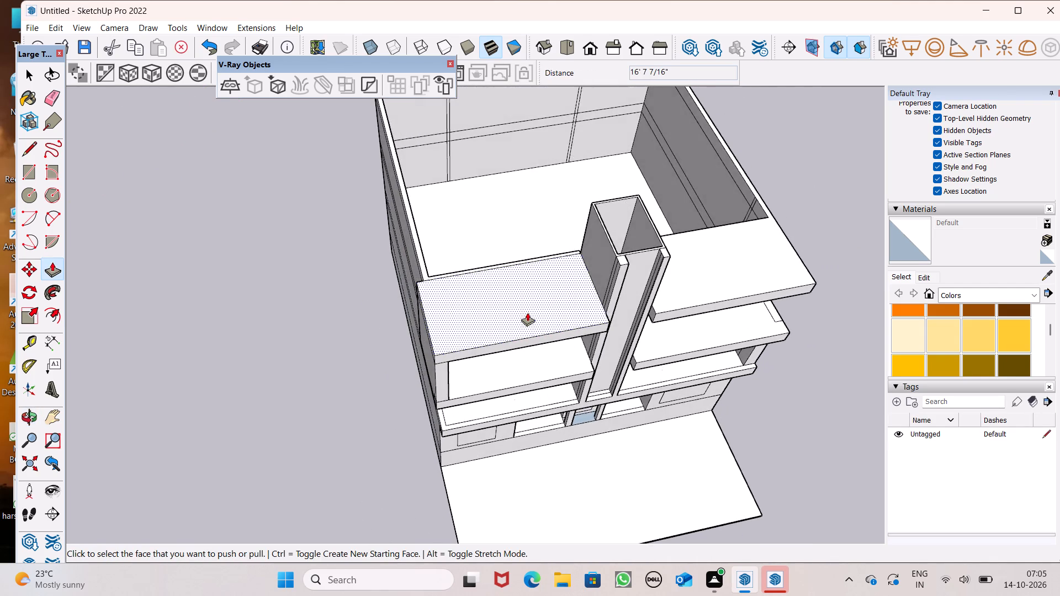
scroll(519, 312, "down", 4)
middle_click_drag(516, 307, 0, 301)
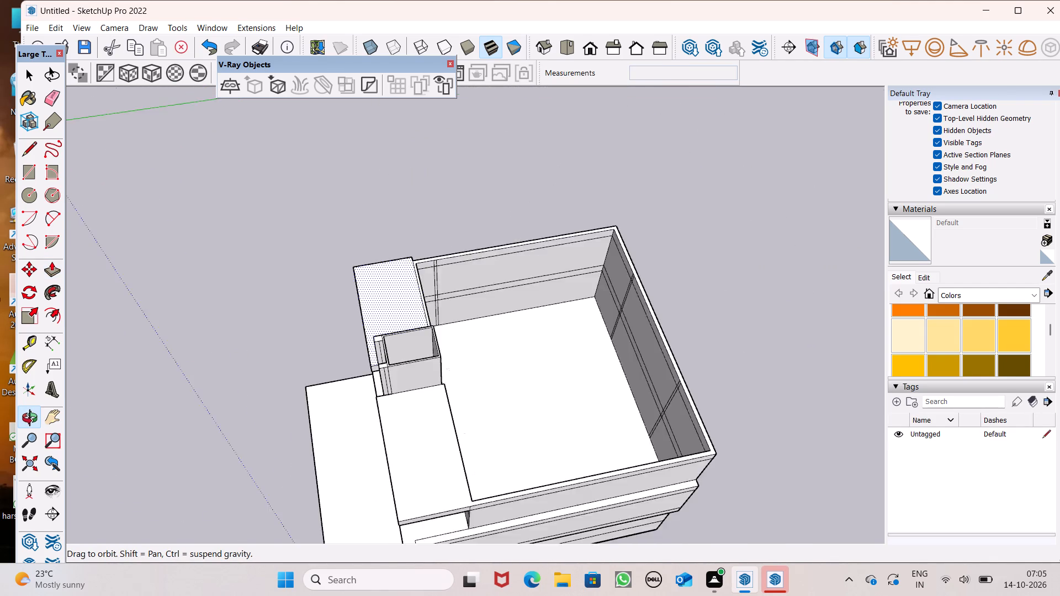
middle_click_drag(0, 301, 449, 134)
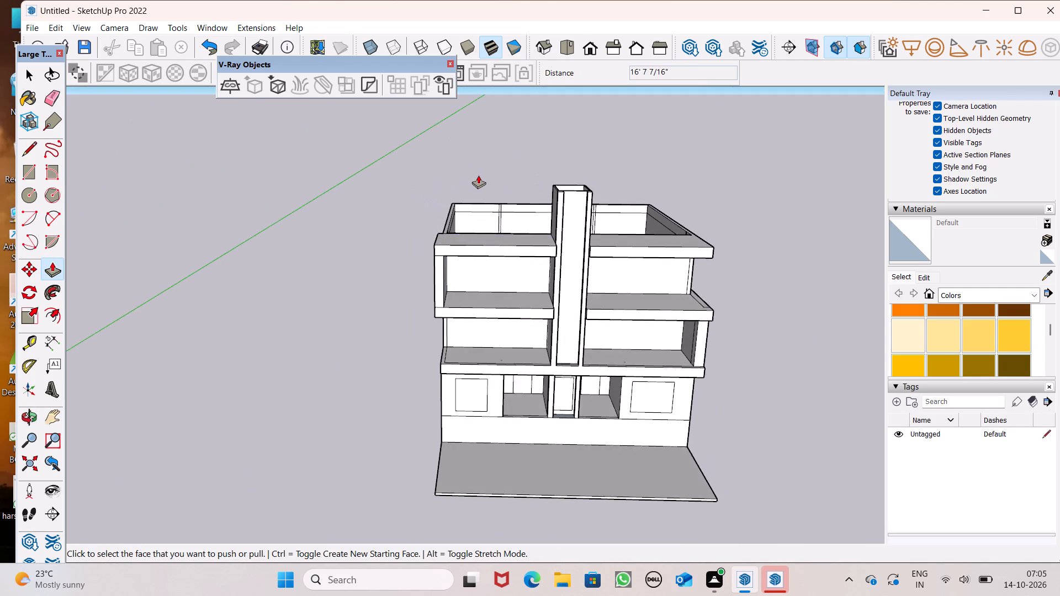
scroll(481, 180, "up", 4)
middle_click_drag(457, 194, 474, 248)
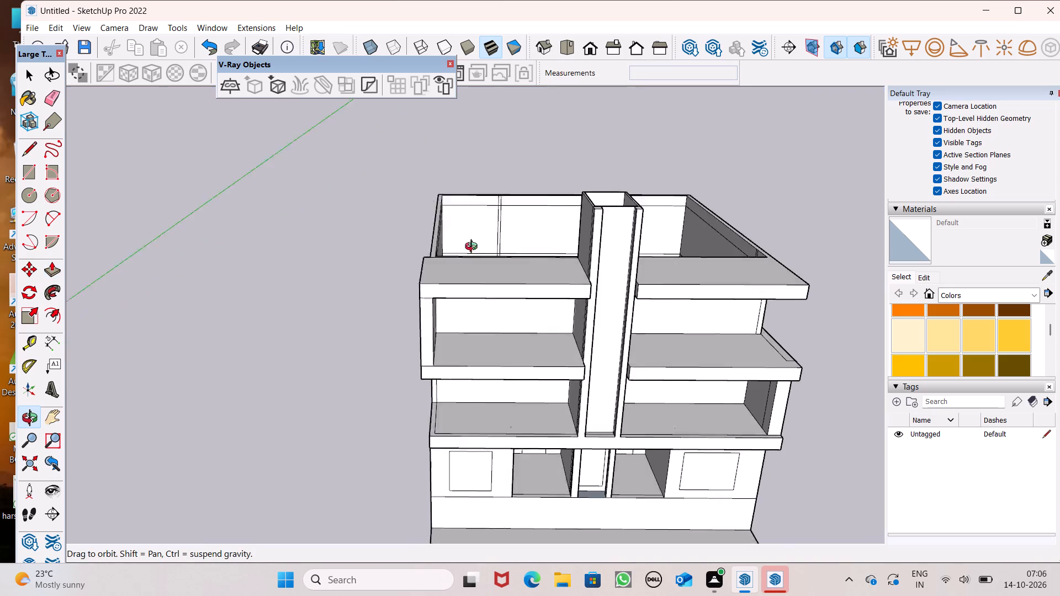
middle_click_drag(474, 248, 424, 266)
scroll(422, 259, "up", 1)
scroll(414, 219, "down", 1)
scroll(414, 218, "up", 2)
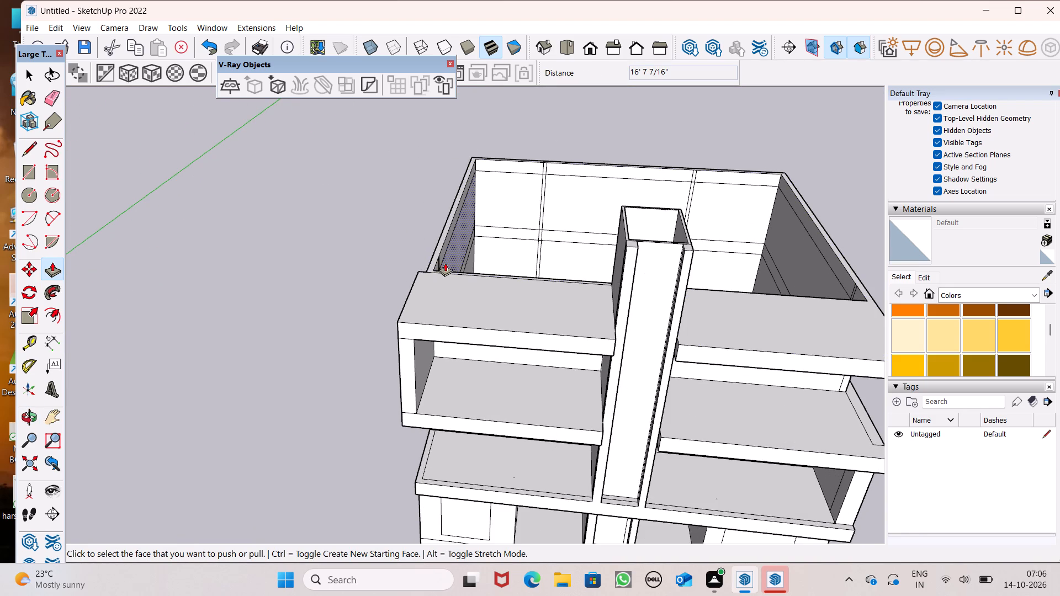
Raise the top-storey wall rim together with the adjoining right roof slab's top face by 10'.
middle_click_drag(453, 259, 474, 333)
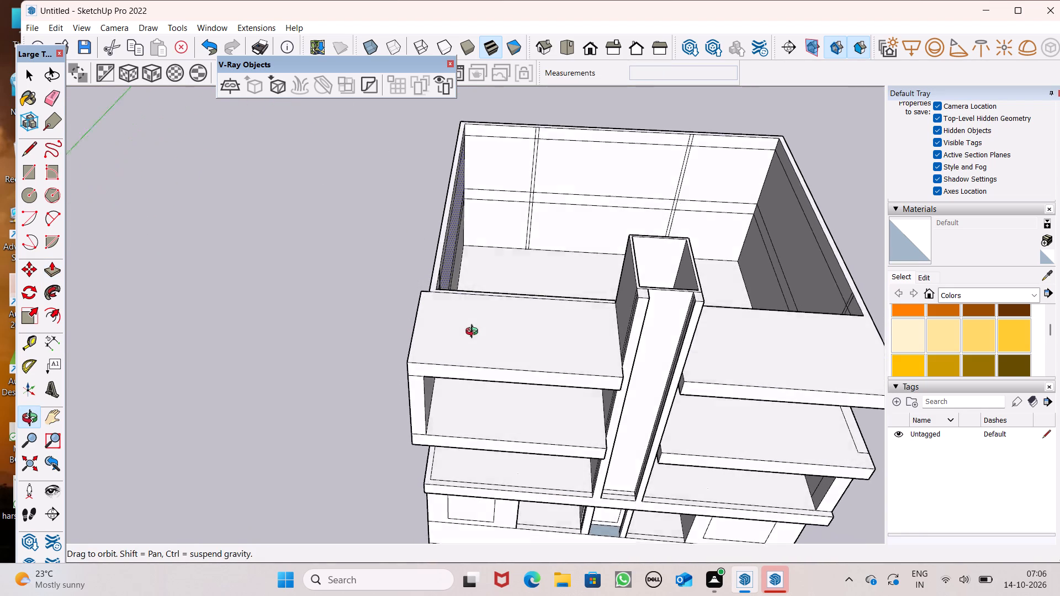
middle_click_drag(474, 333, 475, 356)
left_click_drag(436, 289, 436, 281)
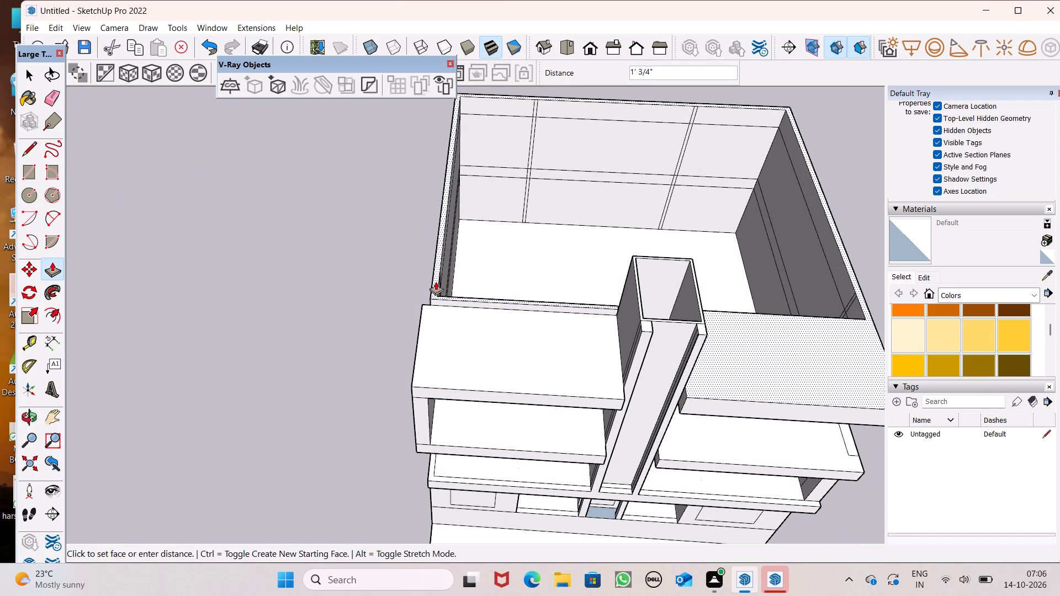
left_click_drag(436, 281, 434, 257)
type("10'")
key("Return")
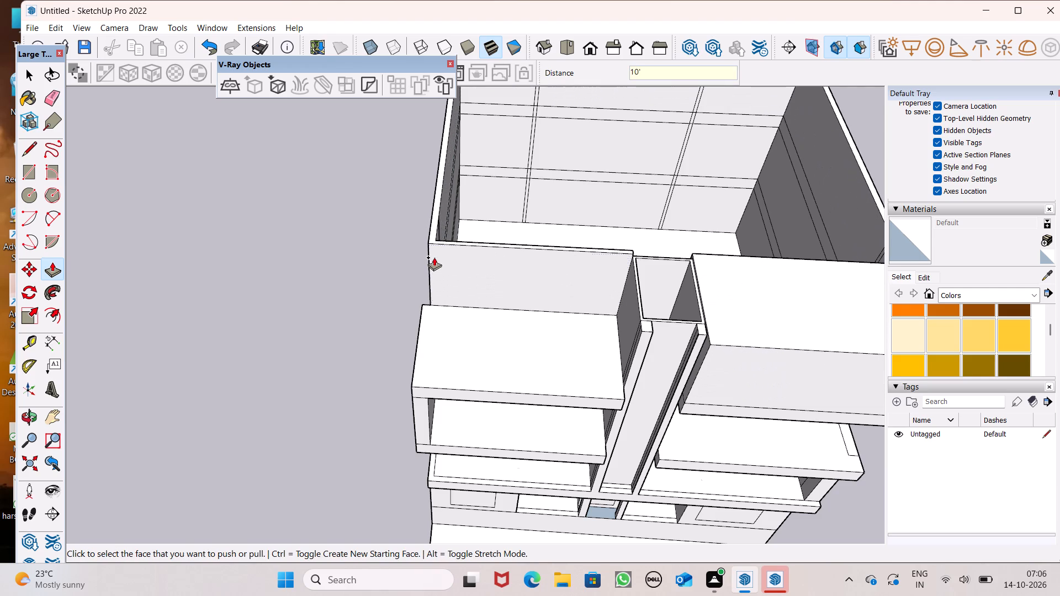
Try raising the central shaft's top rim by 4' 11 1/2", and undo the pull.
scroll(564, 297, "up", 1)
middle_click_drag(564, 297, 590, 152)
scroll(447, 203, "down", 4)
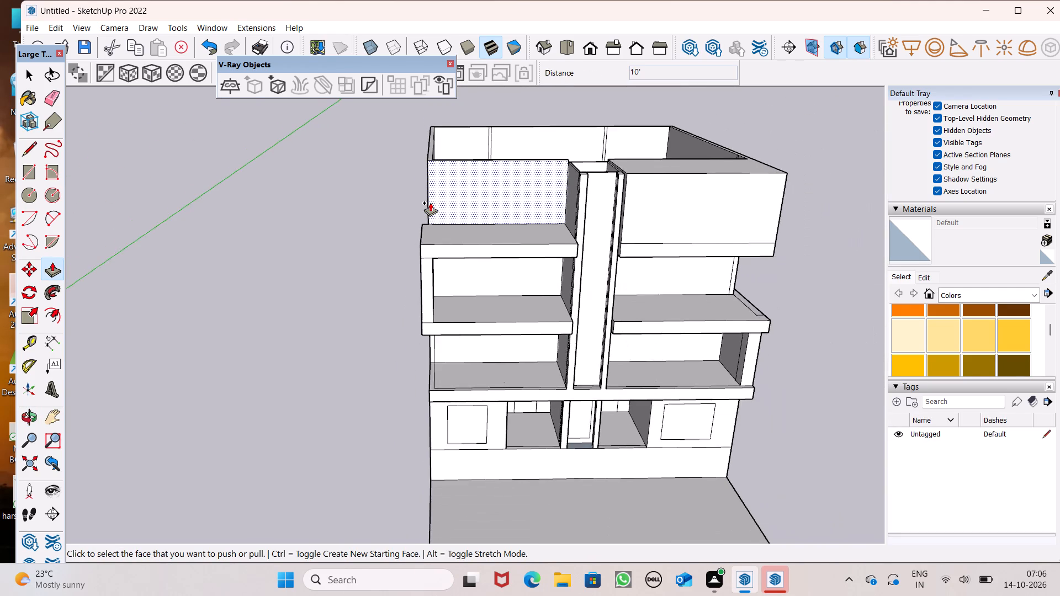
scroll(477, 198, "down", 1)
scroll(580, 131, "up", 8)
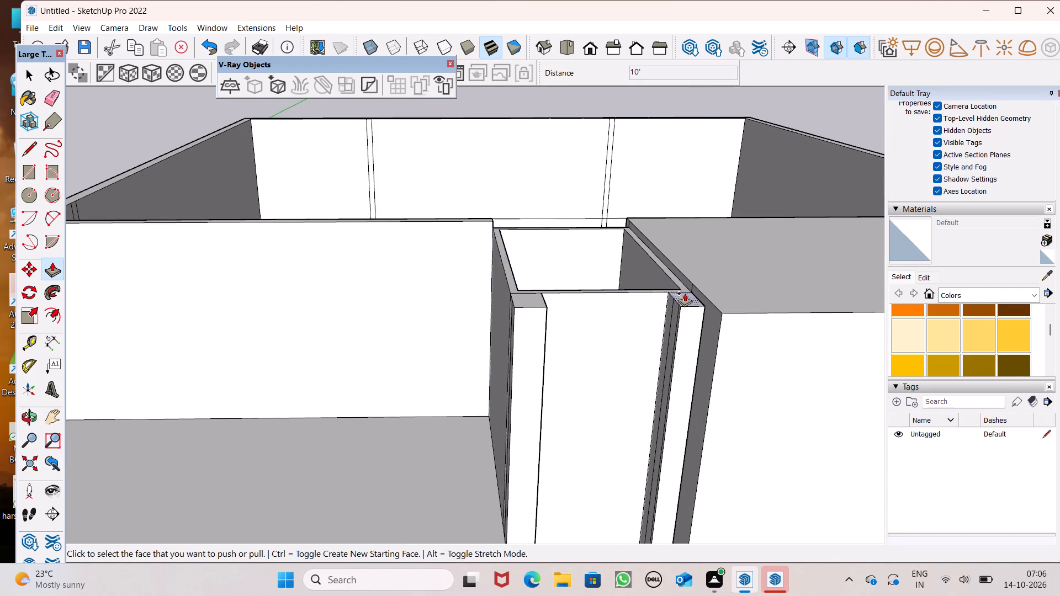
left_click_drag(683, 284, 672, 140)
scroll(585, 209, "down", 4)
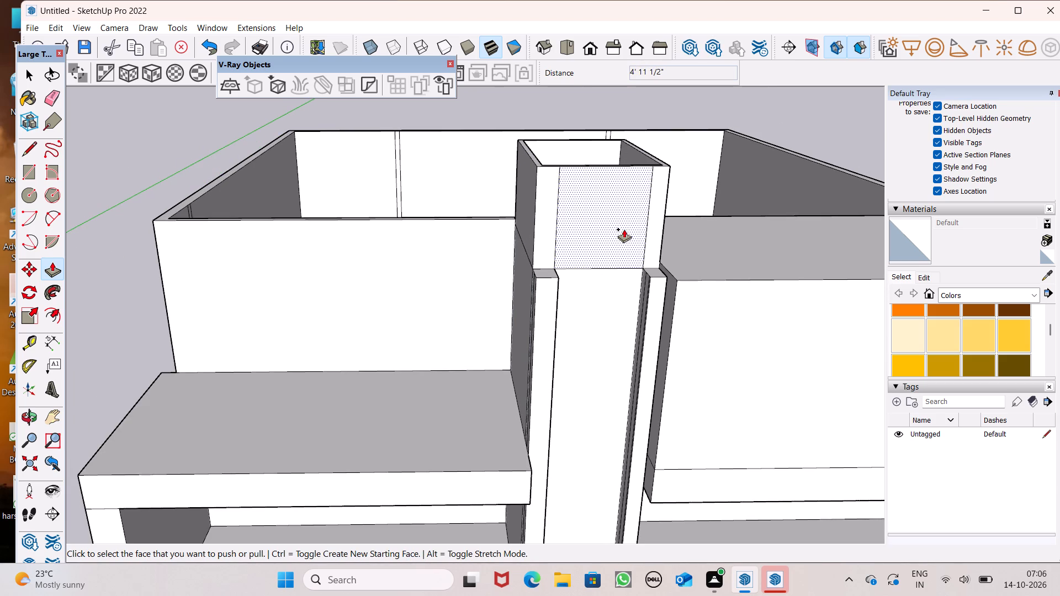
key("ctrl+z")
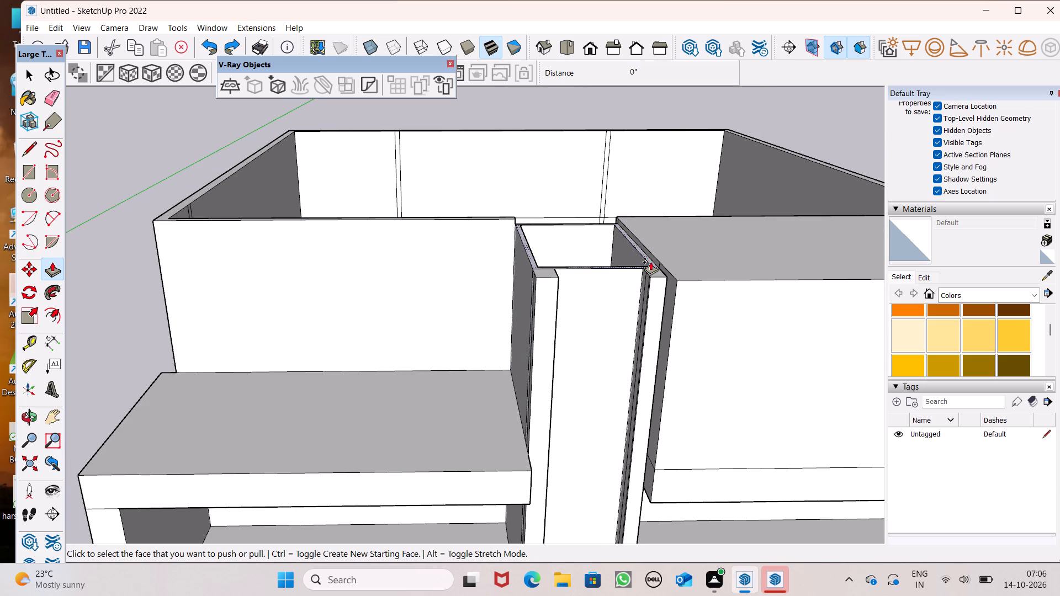
Pull the central shaft's top rim up well above its front fins, and lower it back by about 3' 5".
scroll(649, 231, "down", 6)
middle_click_drag(643, 228, 648, 380)
scroll(648, 282, "up", 1)
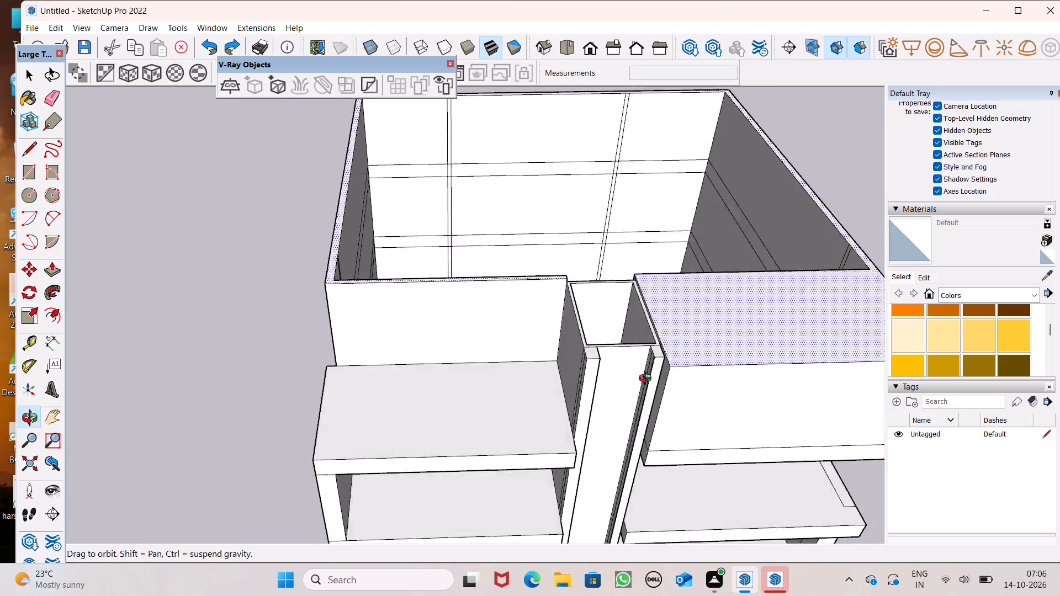
middle_click_drag(648, 380, 654, 451)
scroll(664, 454, "up", 3)
left_click_drag(647, 463, 675, 392)
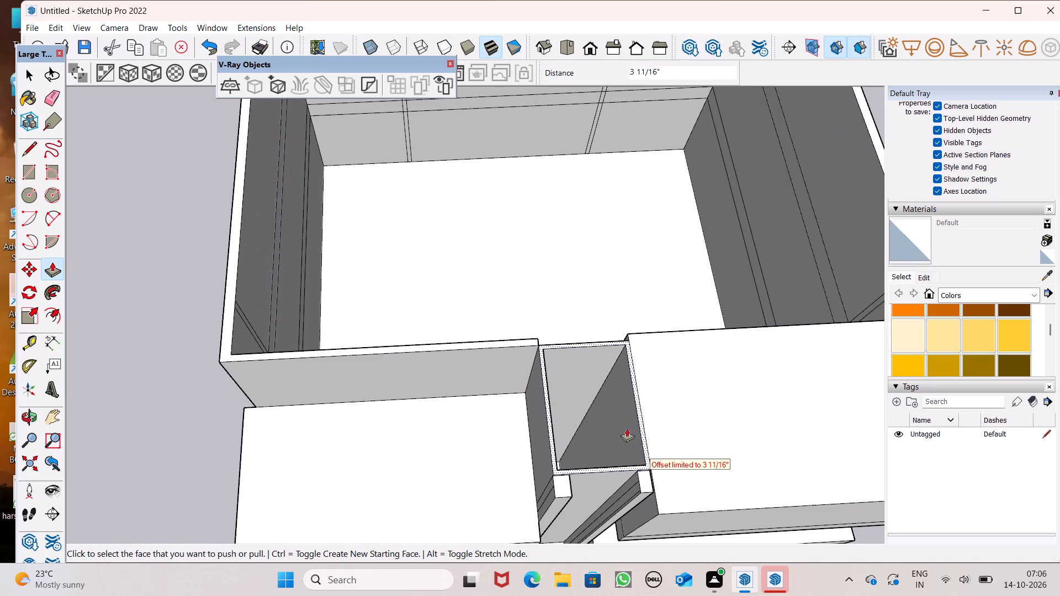
left_click_drag(559, 472, 579, 443)
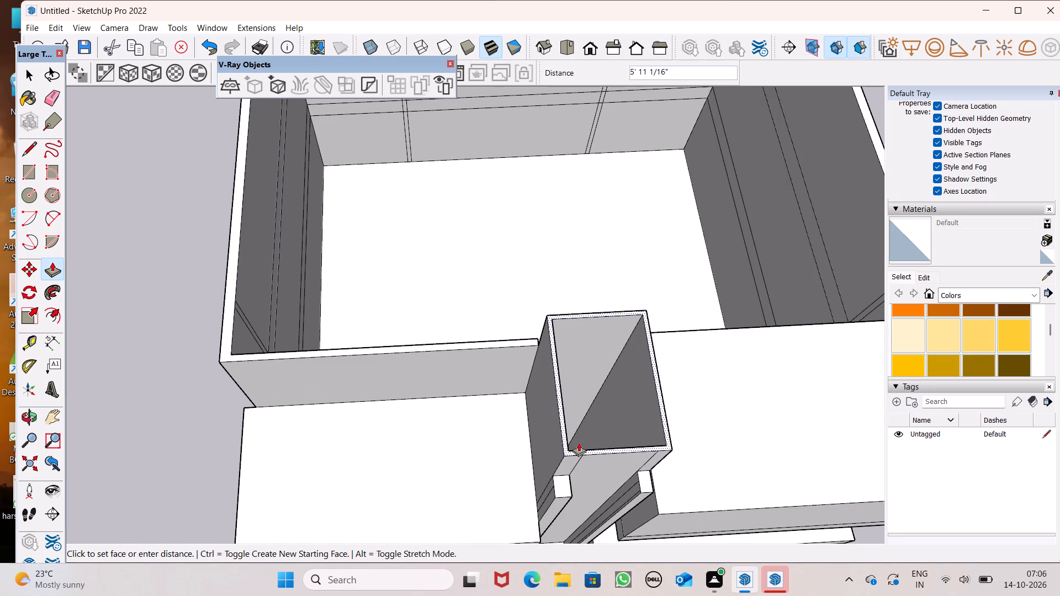
left_click_drag(579, 443, 584, 425)
left_click_drag(584, 425, 575, 439)
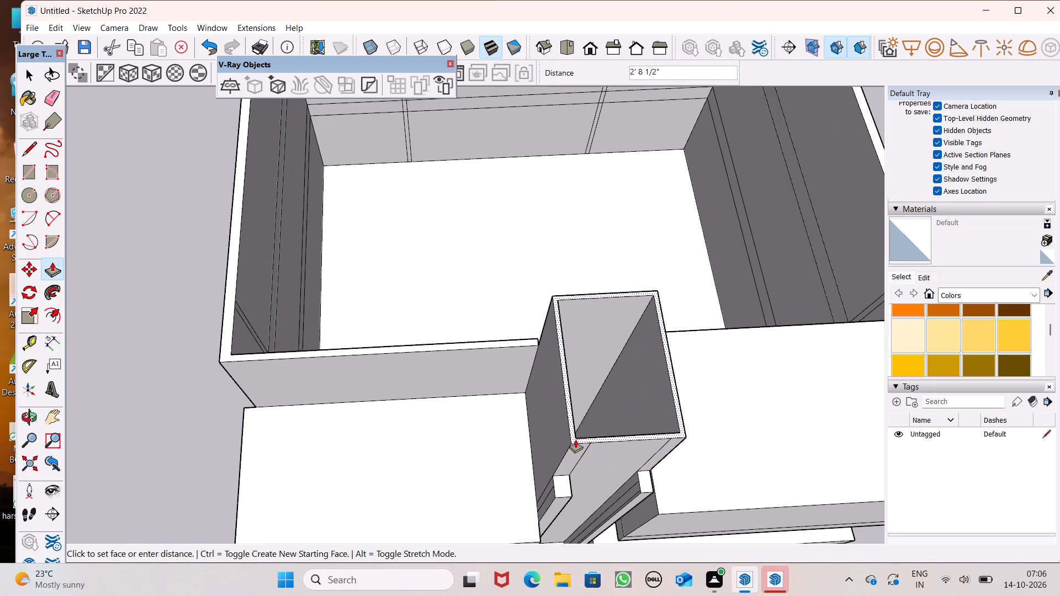
left_click_drag(575, 439, 572, 442)
scroll(590, 390, "down", 6)
middle_click_drag(606, 433, 580, 253)
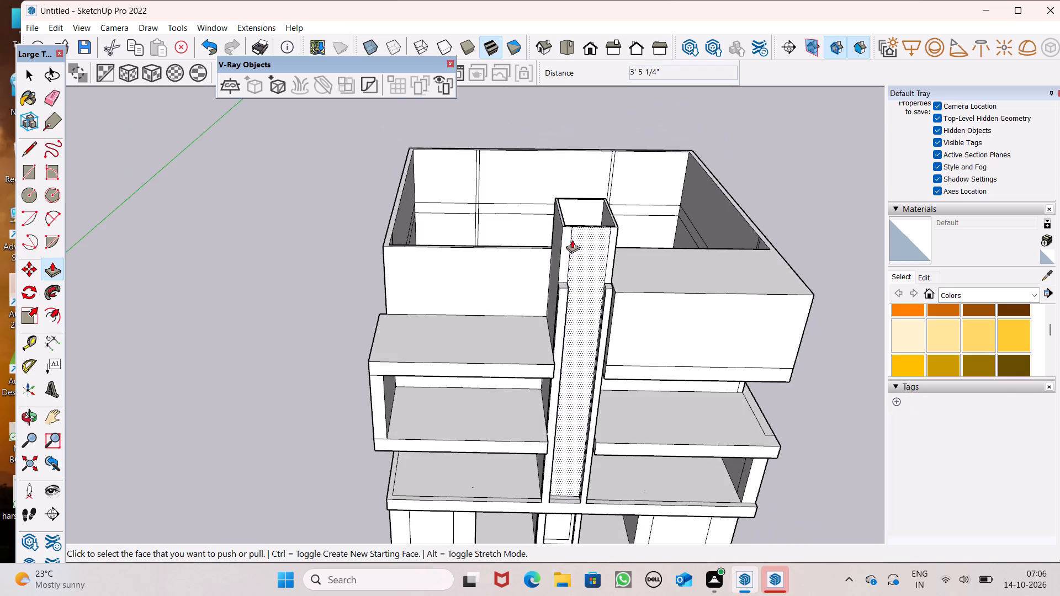
scroll(564, 223, "up", 1)
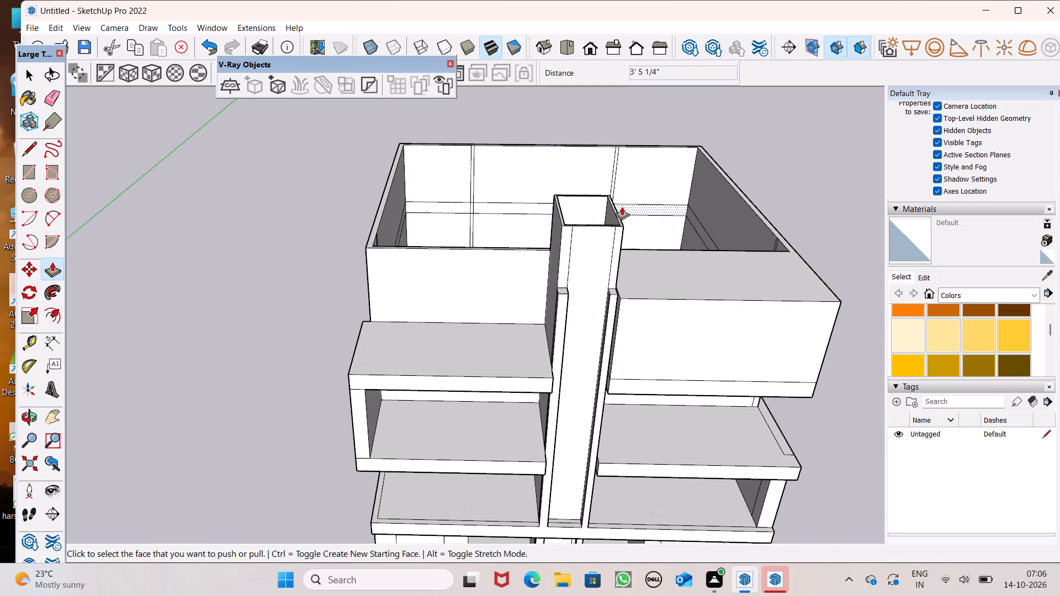
Raise the central shaft's left front fin by 7' 15/16" to meet the shaft's top rim.
scroll(612, 203, "up", 2)
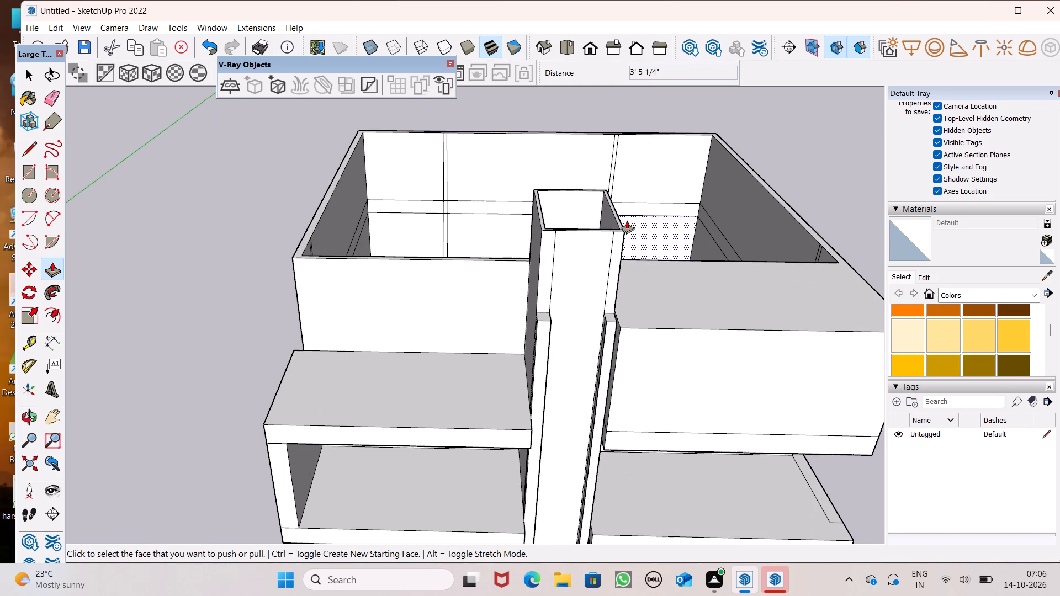
scroll(542, 229, "up", 2)
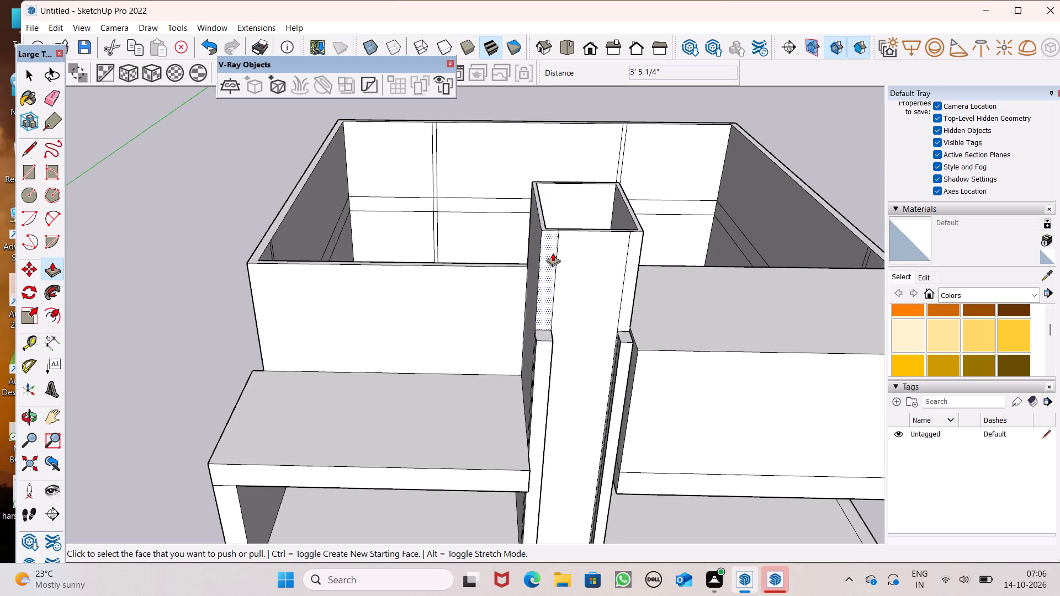
left_click_drag(543, 332, 553, 281)
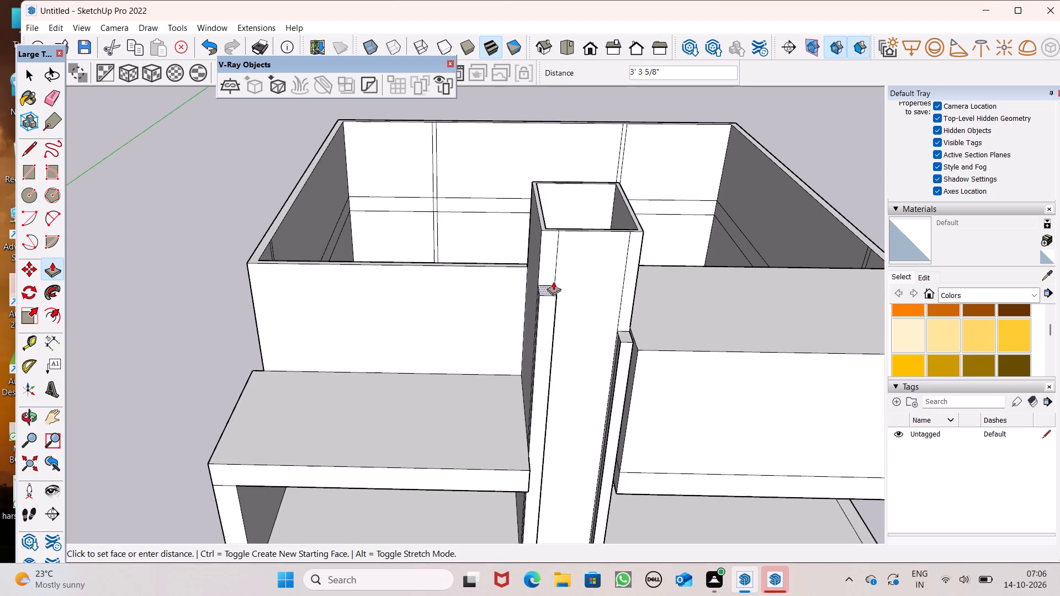
left_click_drag(553, 281, 592, 234)
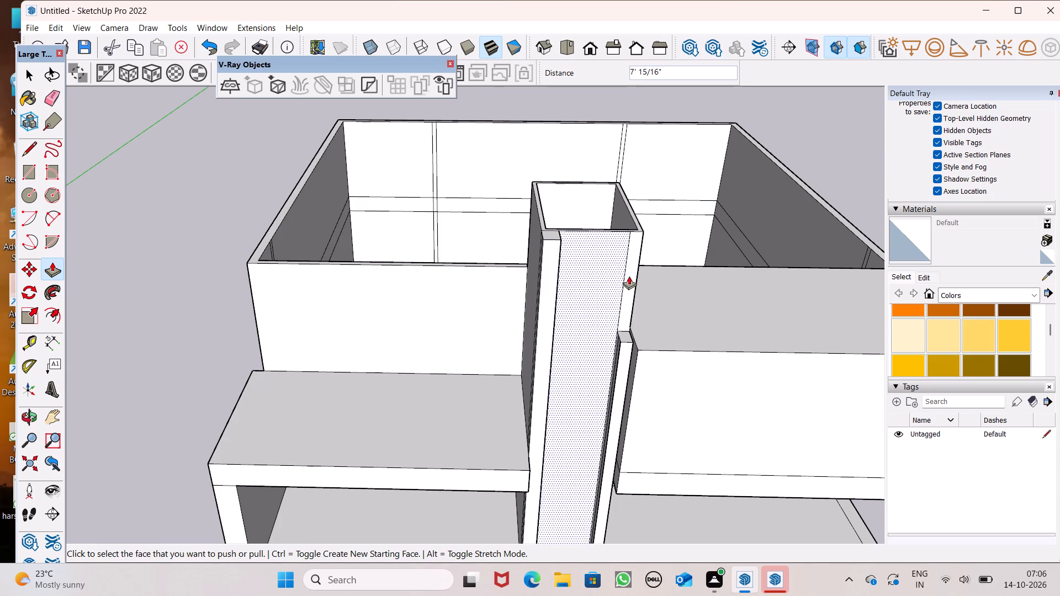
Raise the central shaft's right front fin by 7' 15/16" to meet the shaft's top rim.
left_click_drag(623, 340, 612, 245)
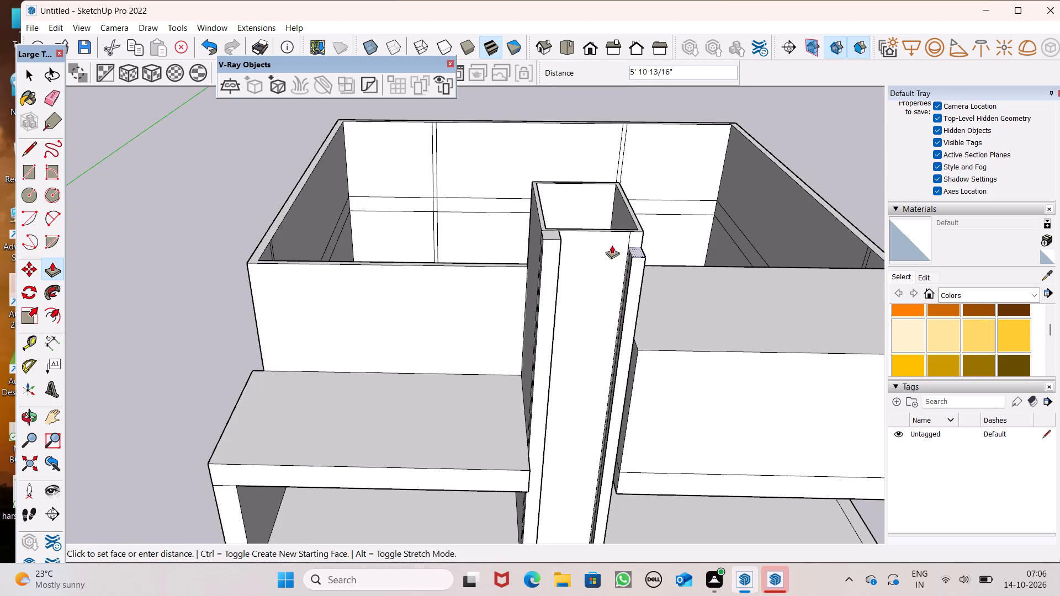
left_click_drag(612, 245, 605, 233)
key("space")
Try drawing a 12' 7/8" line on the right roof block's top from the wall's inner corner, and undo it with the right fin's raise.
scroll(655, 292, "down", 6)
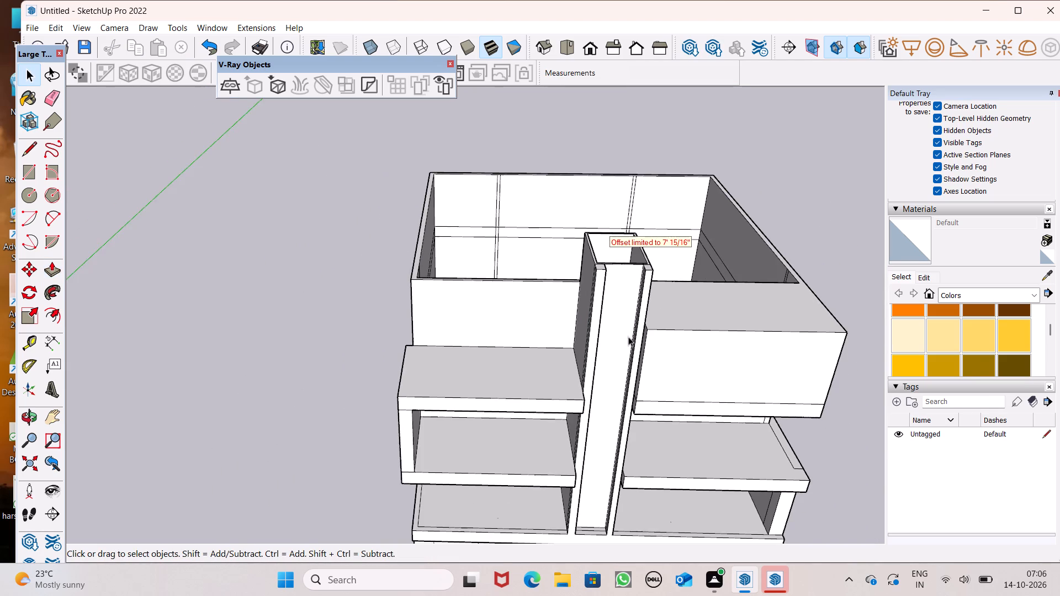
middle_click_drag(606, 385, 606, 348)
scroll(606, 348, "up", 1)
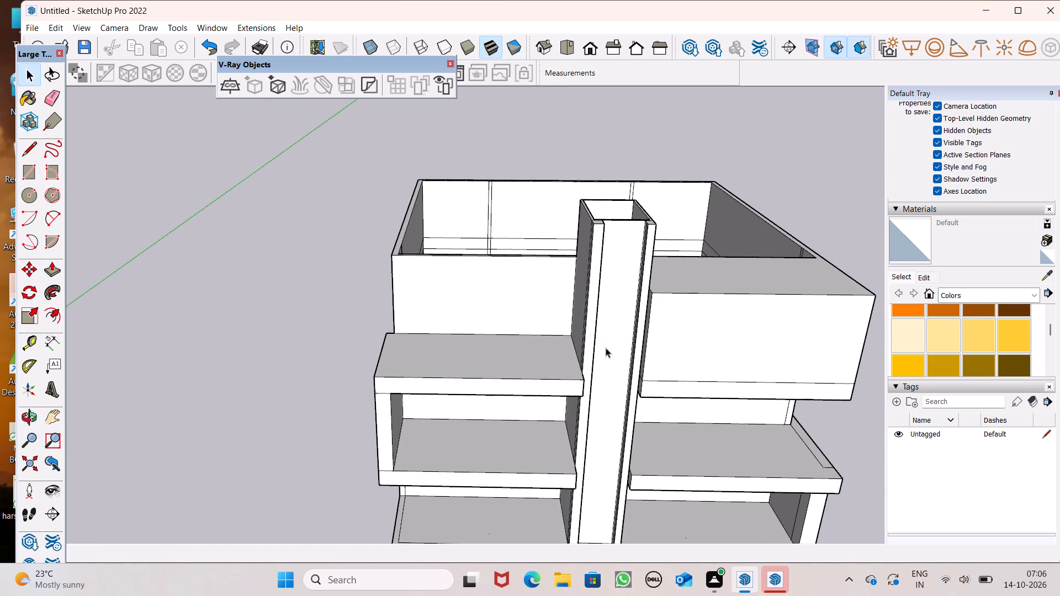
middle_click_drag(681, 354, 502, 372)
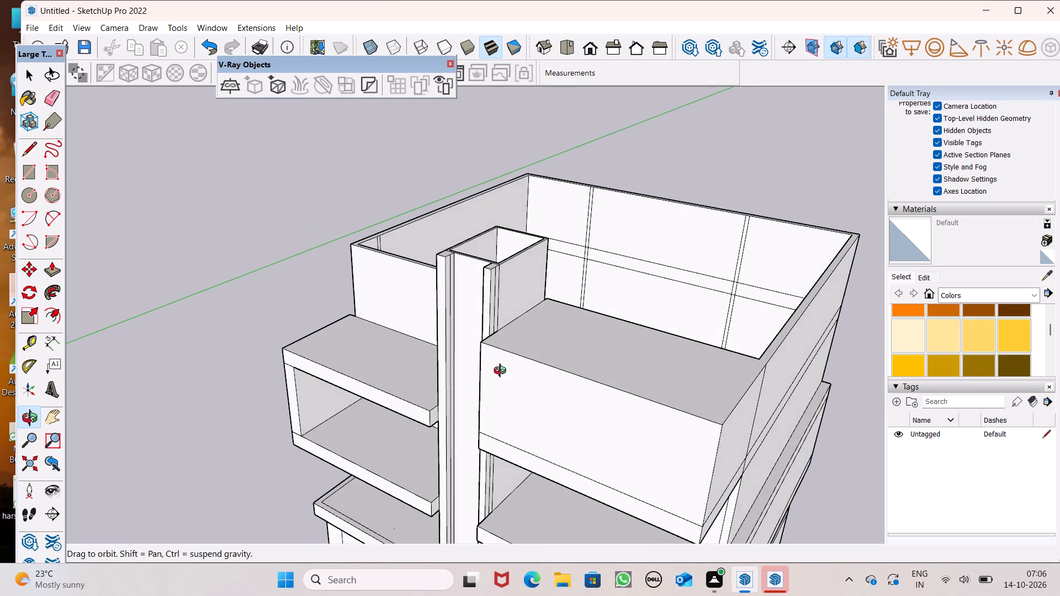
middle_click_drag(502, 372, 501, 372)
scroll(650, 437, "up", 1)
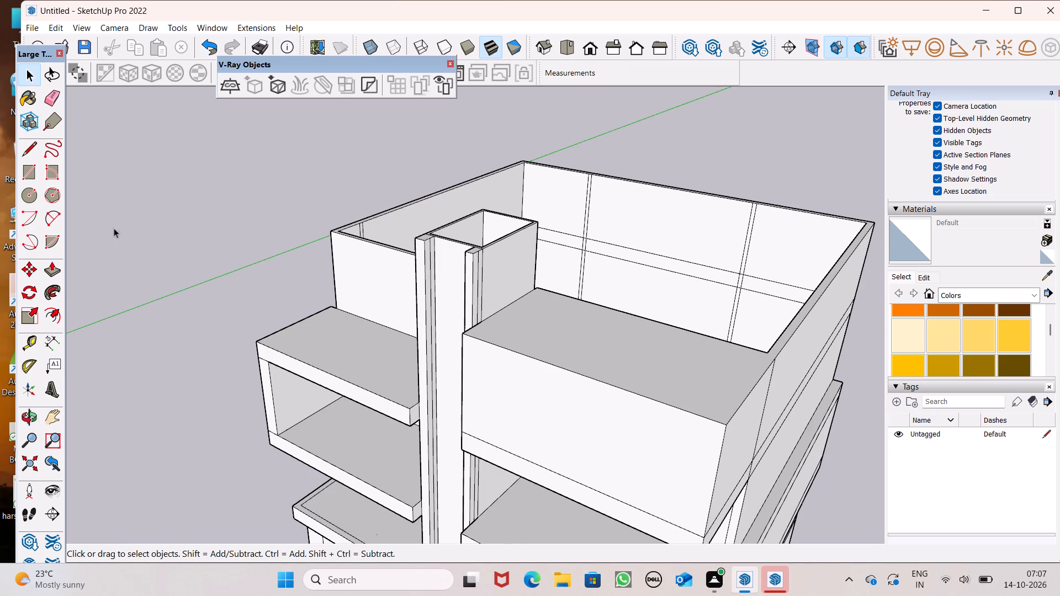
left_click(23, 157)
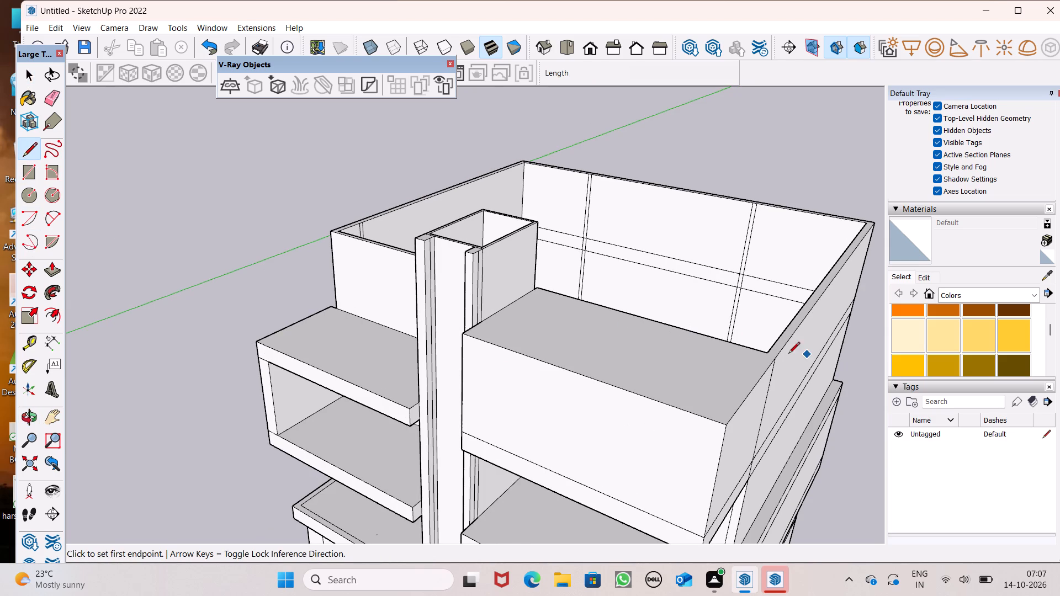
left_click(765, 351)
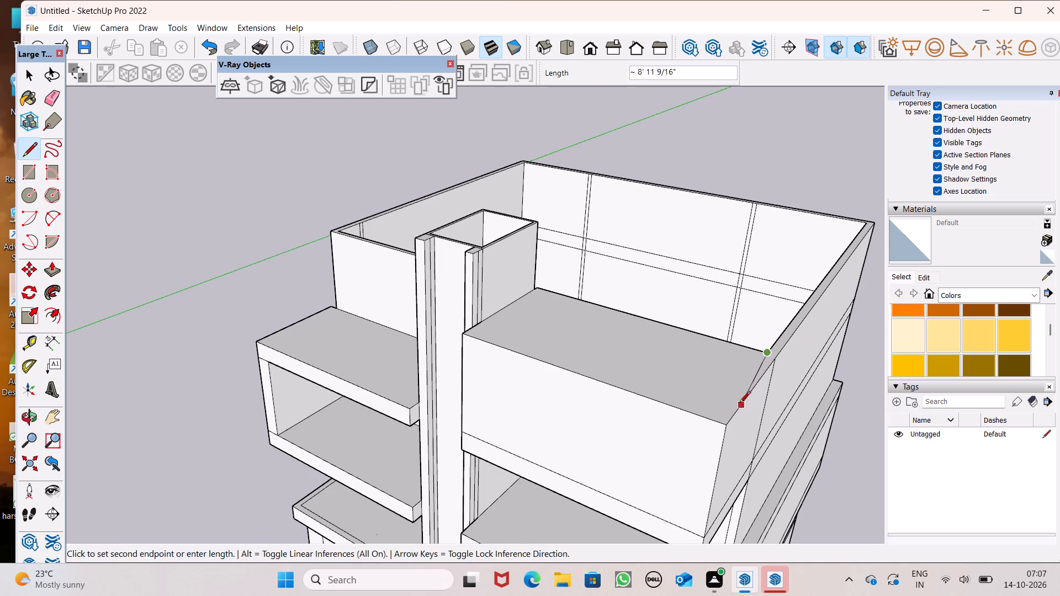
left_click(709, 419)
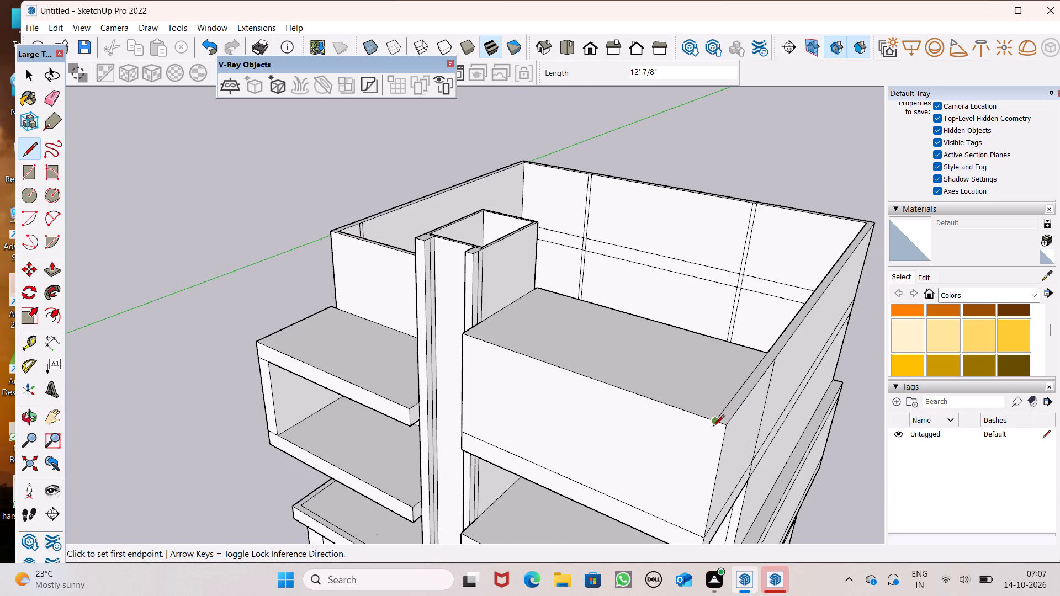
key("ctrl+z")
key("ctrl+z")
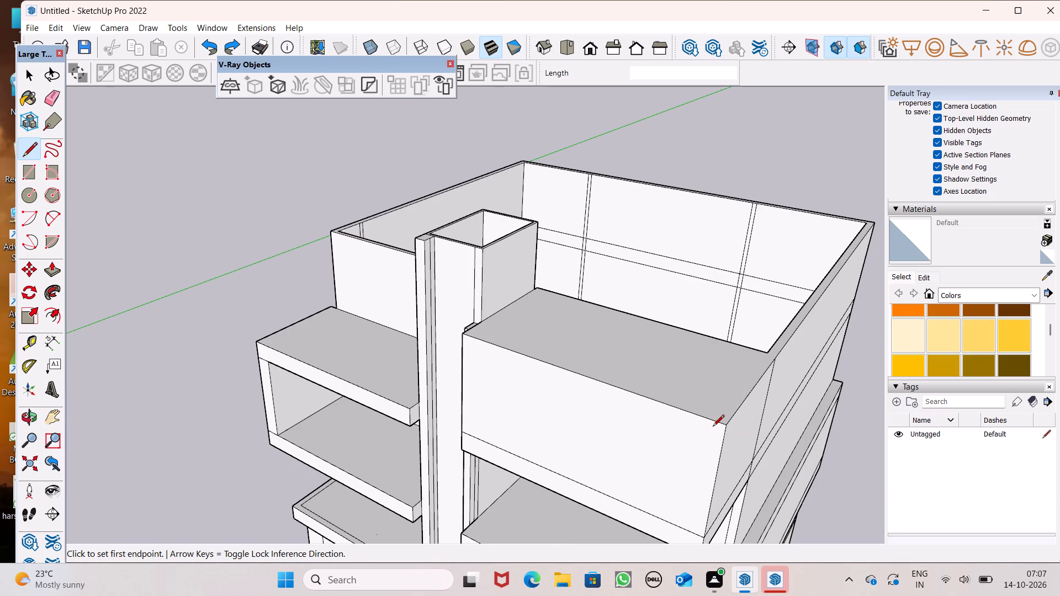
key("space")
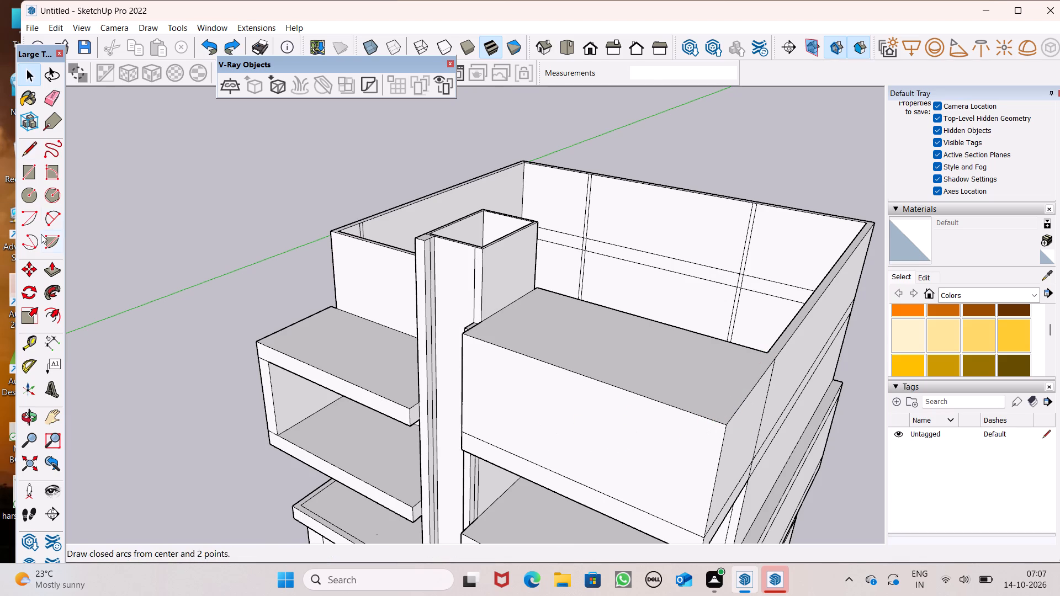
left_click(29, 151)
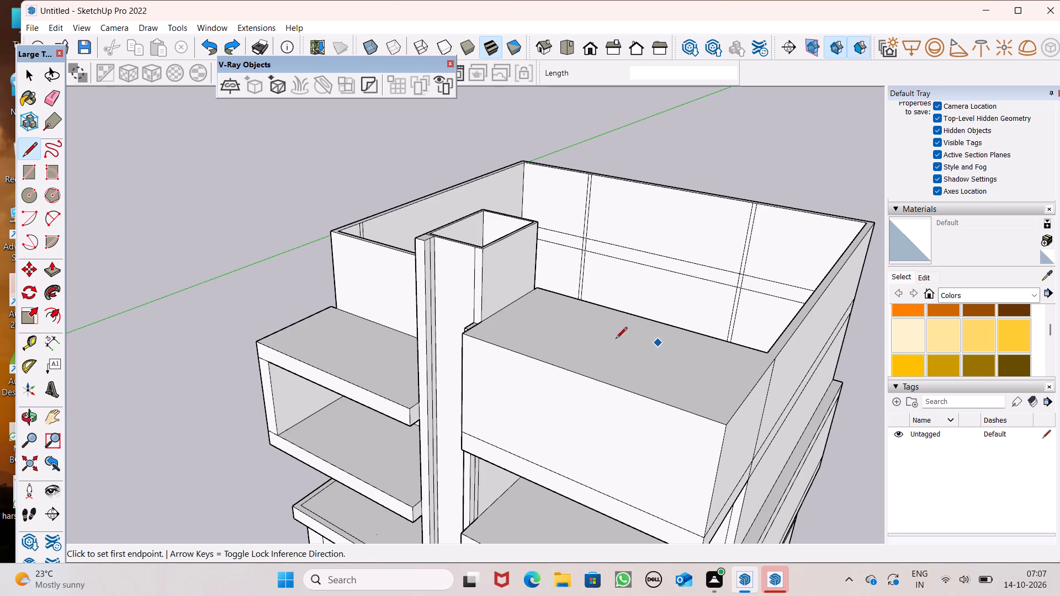
Push the right top-storey block's front face back flush with the main wall, the last push being 8' 9 9/16".
left_click(45, 270)
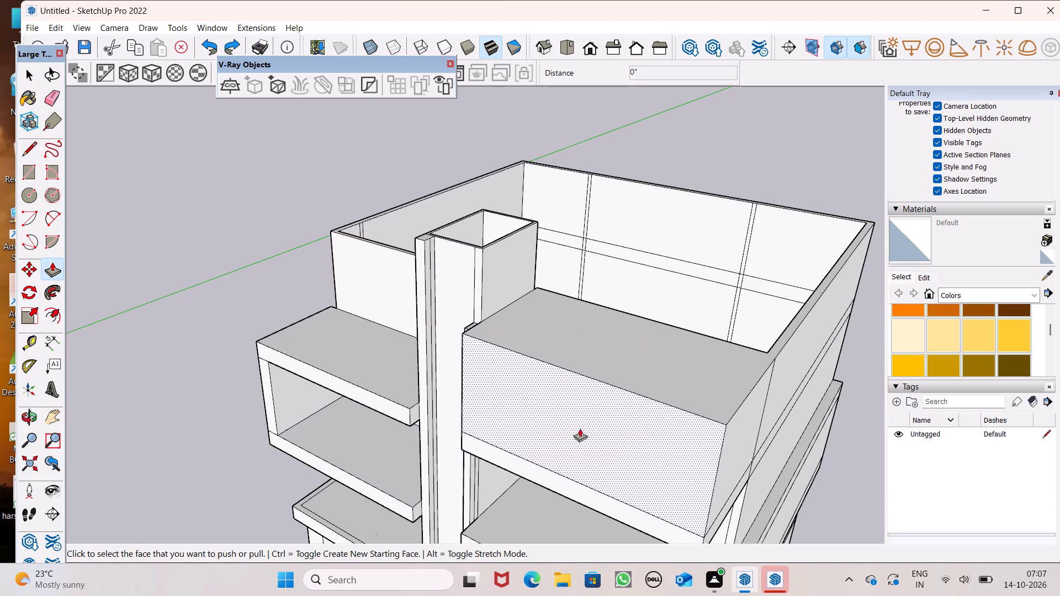
left_click_drag(639, 428, 727, 387)
left_click_drag(613, 427, 627, 415)
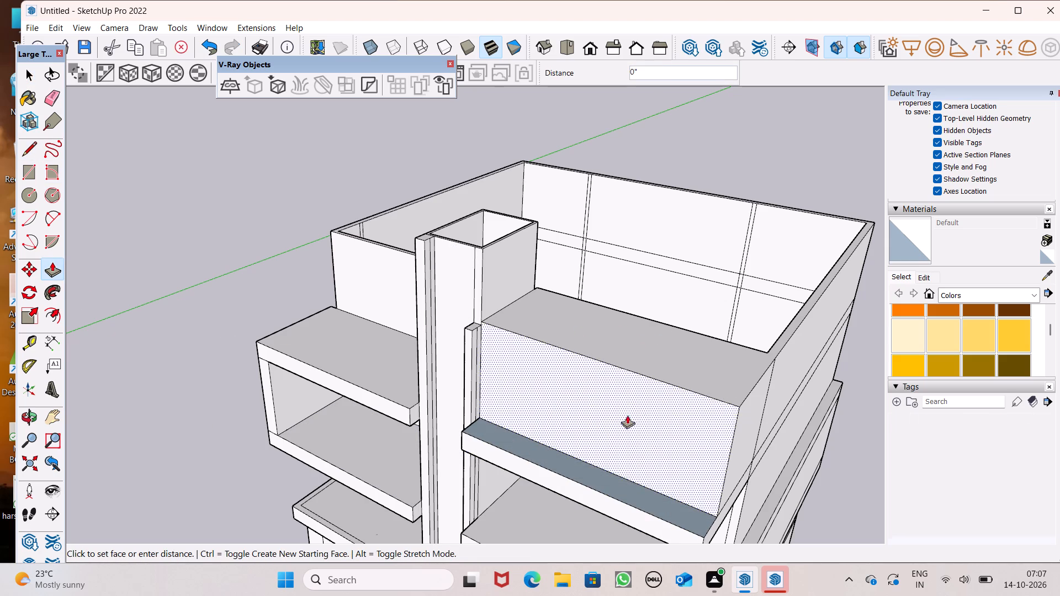
left_click_drag(627, 415, 769, 377)
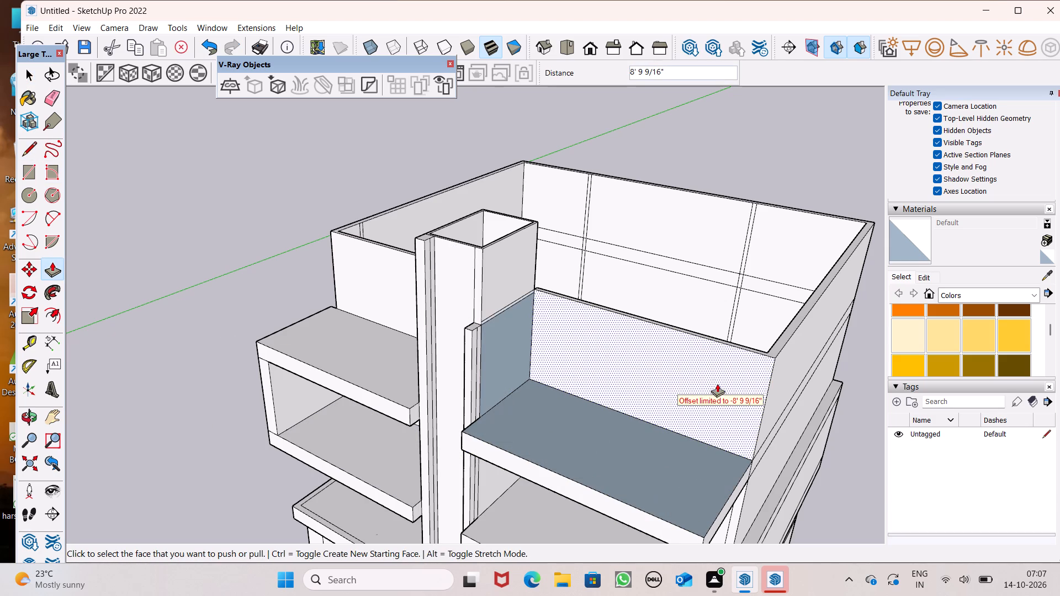
Raise the central shaft's right front fin by 7' 15/16" to meet the shaft's top rim.
scroll(701, 390, "up", 1)
middle_click_drag(701, 391, 580, 488)
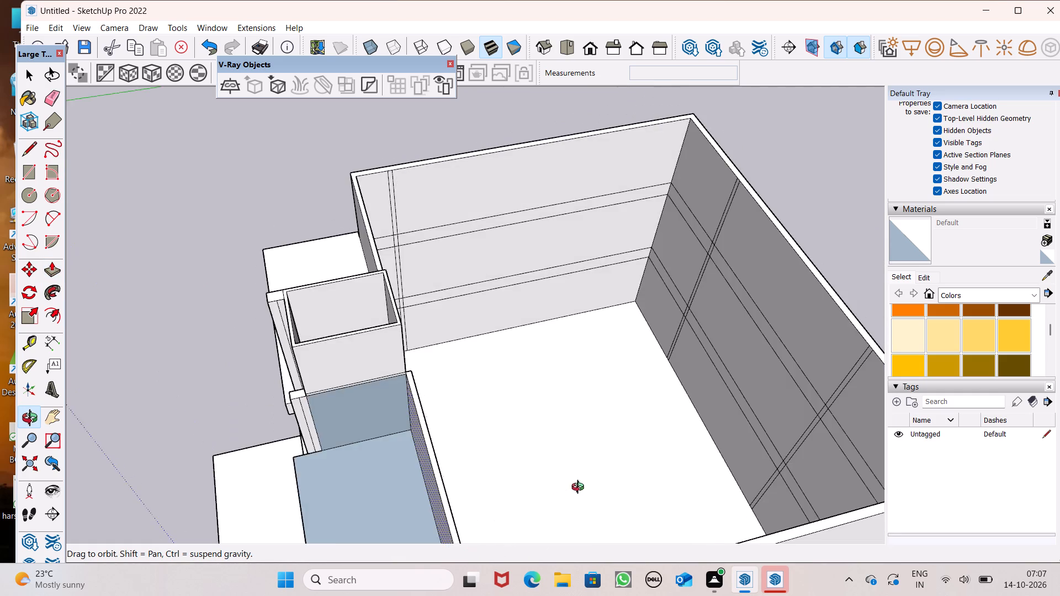
middle_click_drag(580, 488, 746, 397)
scroll(593, 423, "down", 4)
key("space")
middle_click_drag(595, 425, 628, 394)
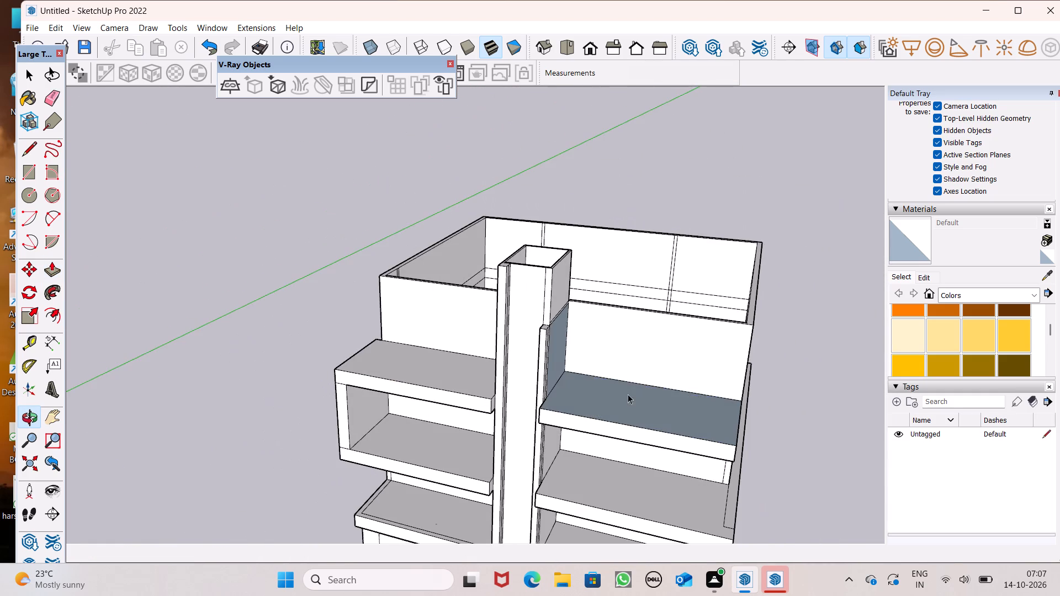
scroll(538, 260, "up", 8)
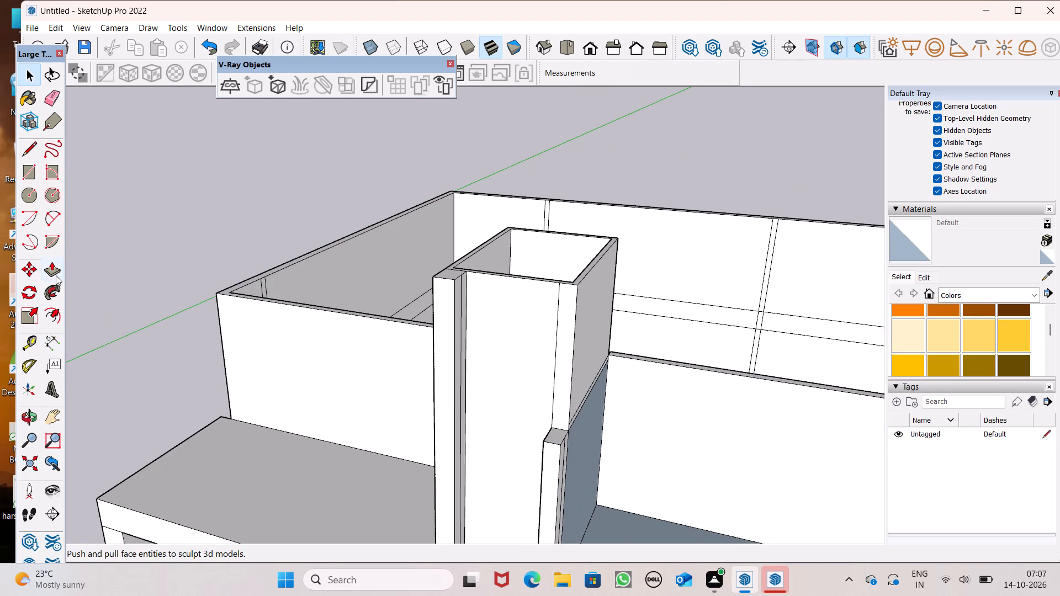
left_click(56, 275)
left_click_drag(552, 435, 559, 400)
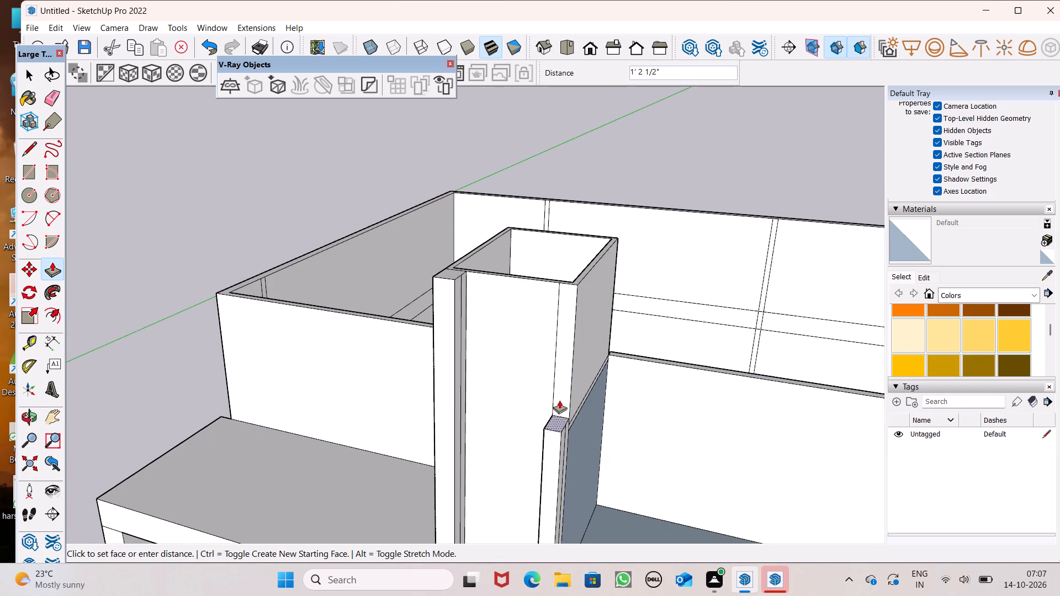
left_click_drag(559, 400, 566, 282)
Examine the extended shaft fins, balcony slabs and top-storey walls from the front and from above.
scroll(429, 324, "down", 5)
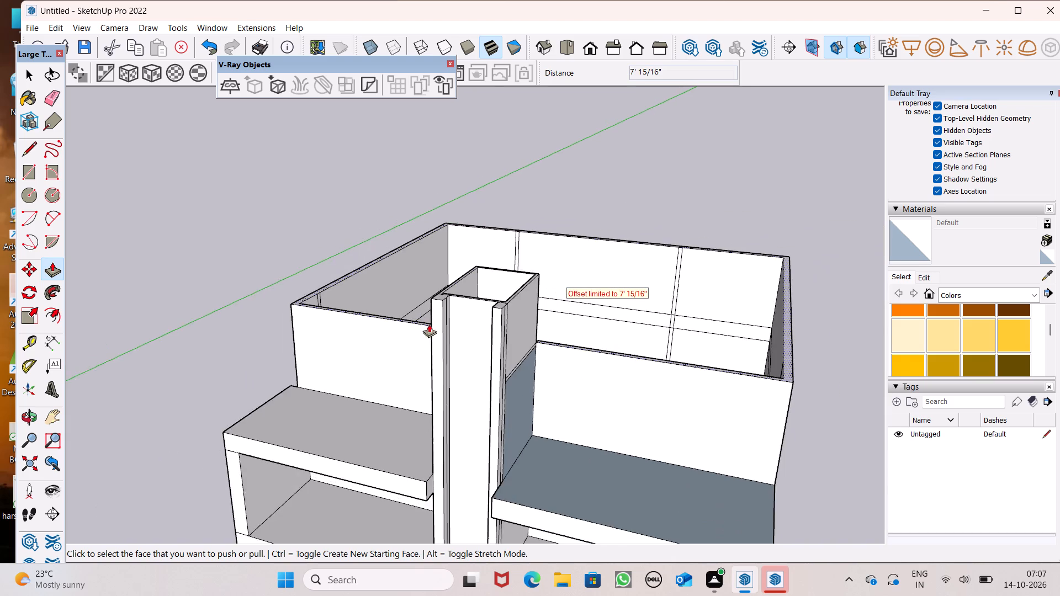
scroll(429, 324, "down", 6)
middle_click_drag(409, 405, 495, 395)
scroll(495, 395, "up", 1)
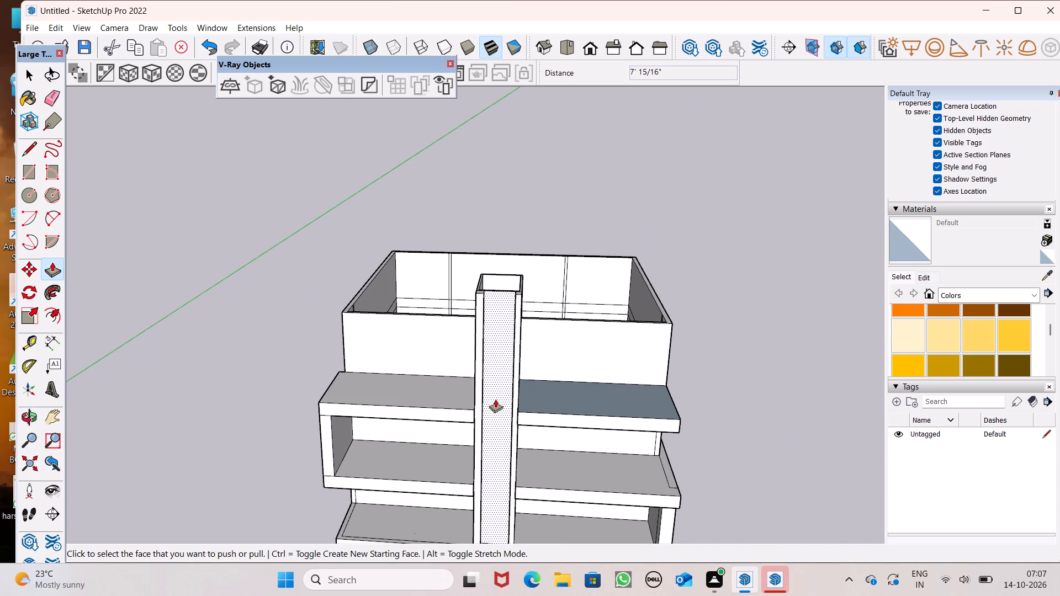
key("space")
scroll(495, 399, "down", 4)
middle_click_drag(462, 424, 502, 529)
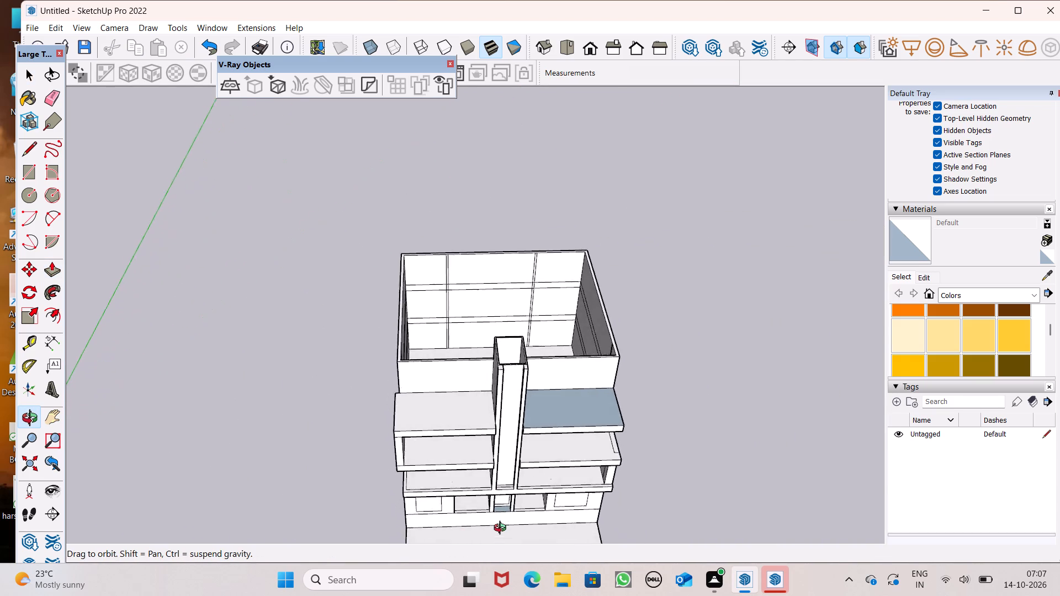
middle_click_drag(502, 529, 502, 342)
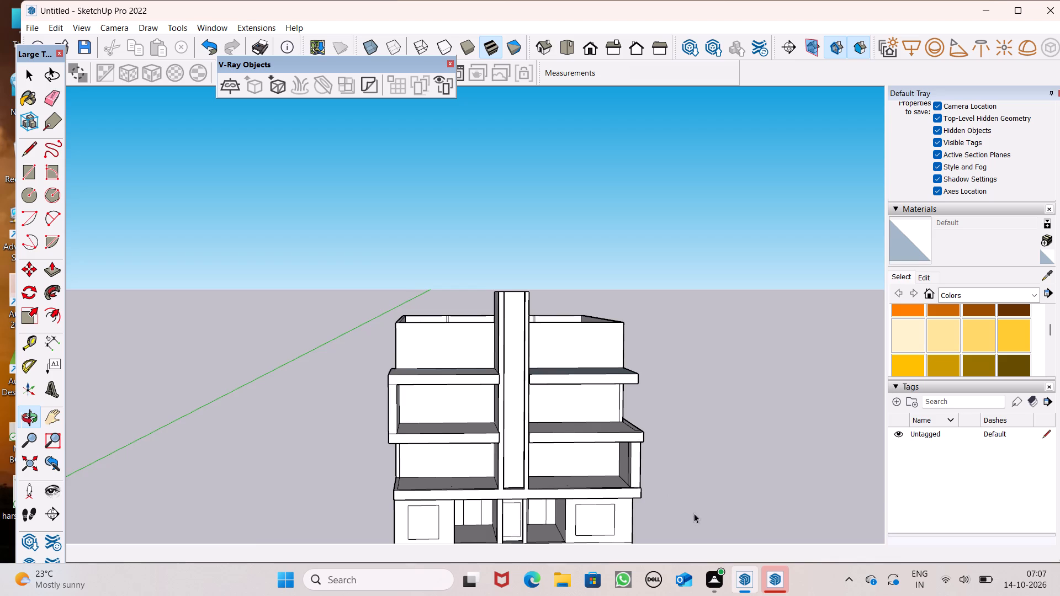
Pull the front face of the right balcony's end wall, just above the ground floor, forward 9" to the slab's front edge.
middle_click_drag(698, 531, 703, 595)
scroll(626, 480, "up", 11)
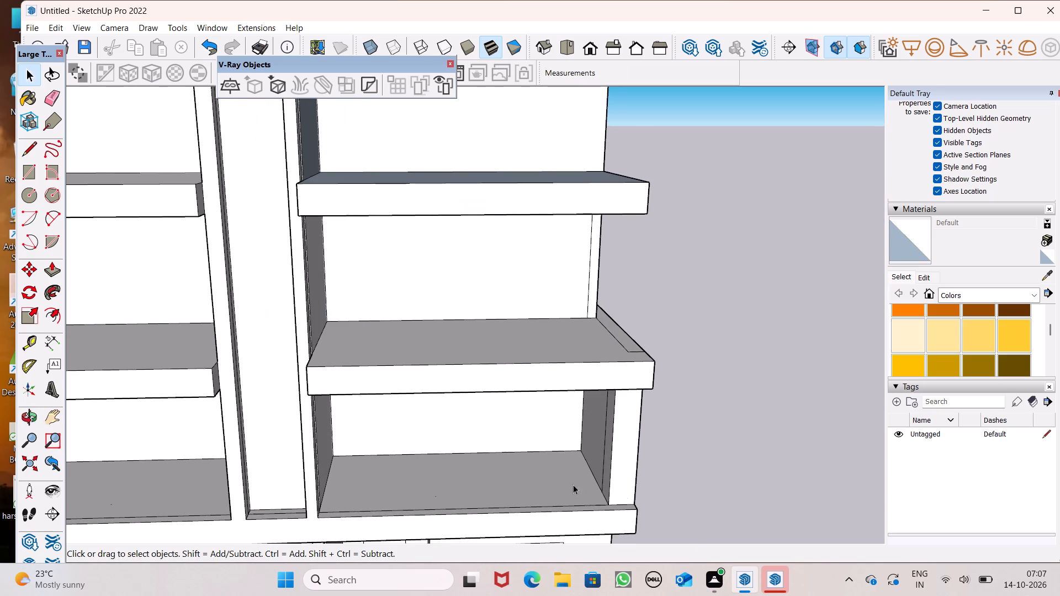
left_click(47, 268)
scroll(395, 338, "down", 5)
middle_click_drag(495, 465, 539, 560)
scroll(561, 449, "up", 4)
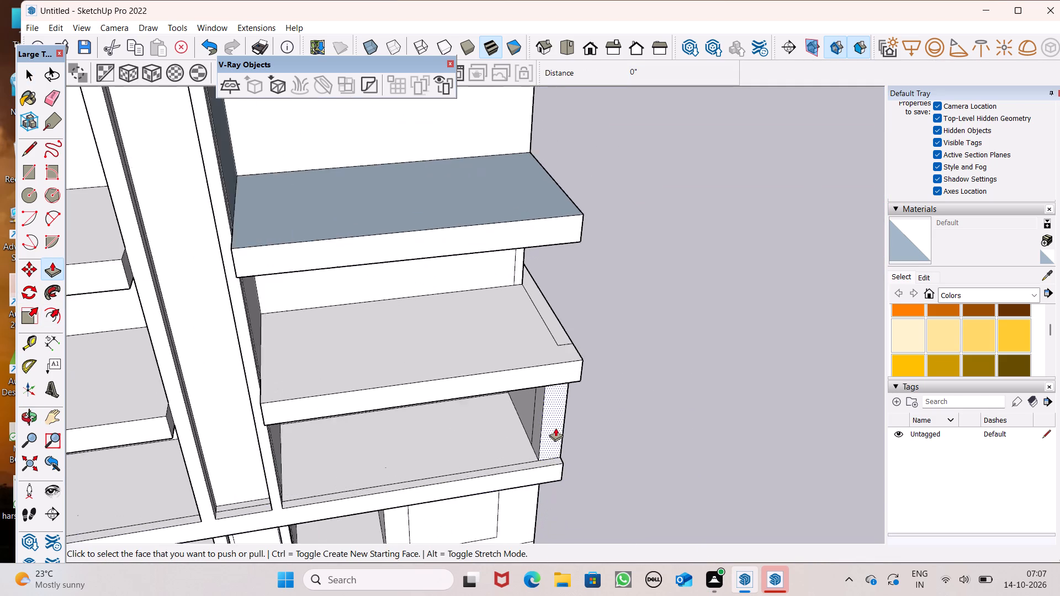
scroll(555, 428, "up", 3)
left_click_drag(545, 448, 549, 466)
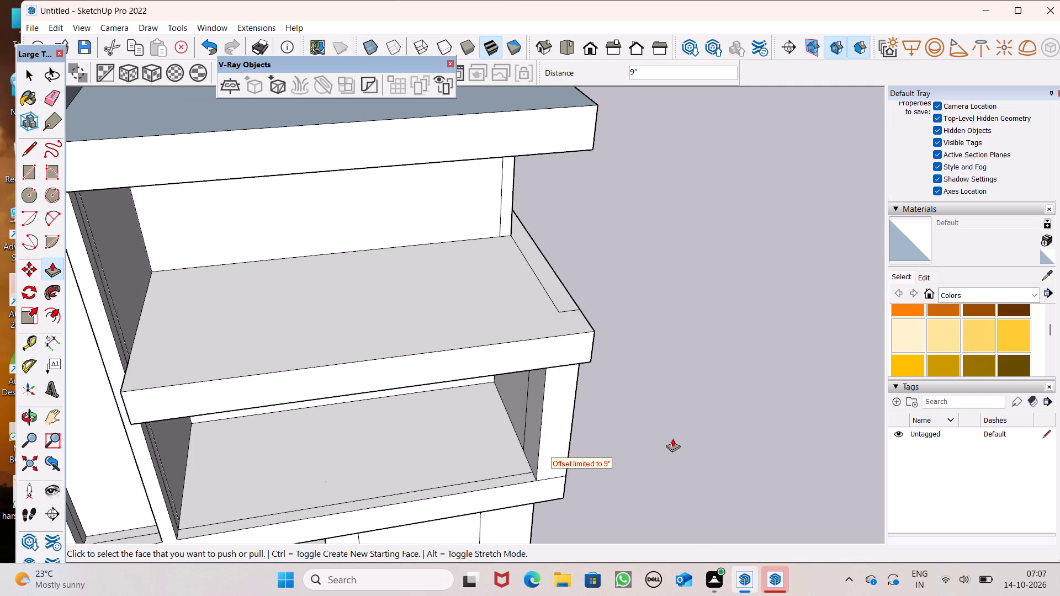
key("space")
Examine the whole front façade with its balconies, and the open top storey from above.
scroll(699, 436, "down", 7)
middle_click_drag(706, 472, 681, 393)
scroll(697, 391, "down", 2)
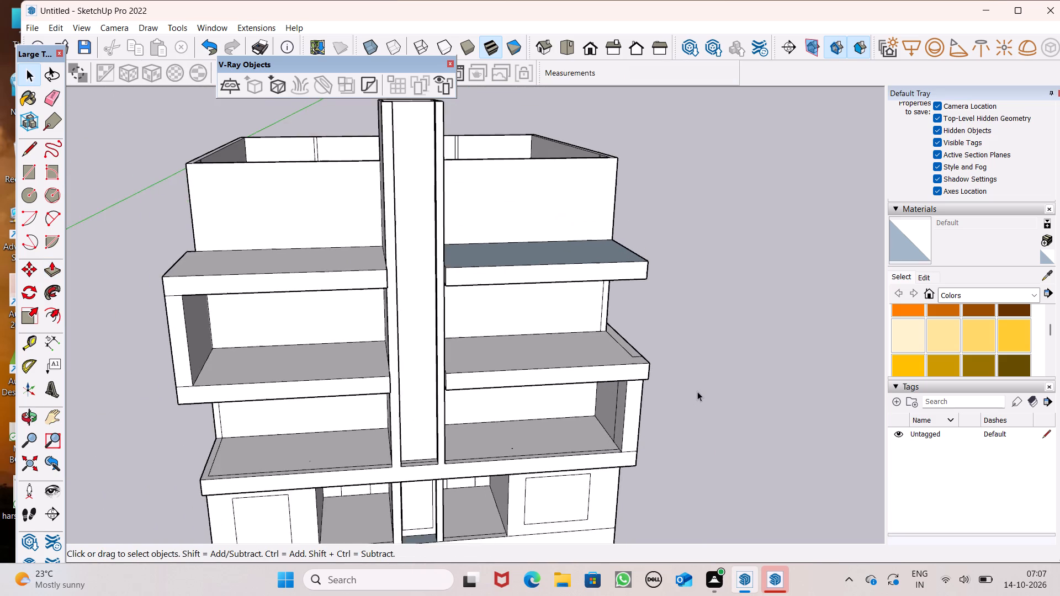
scroll(697, 391, "down", 5)
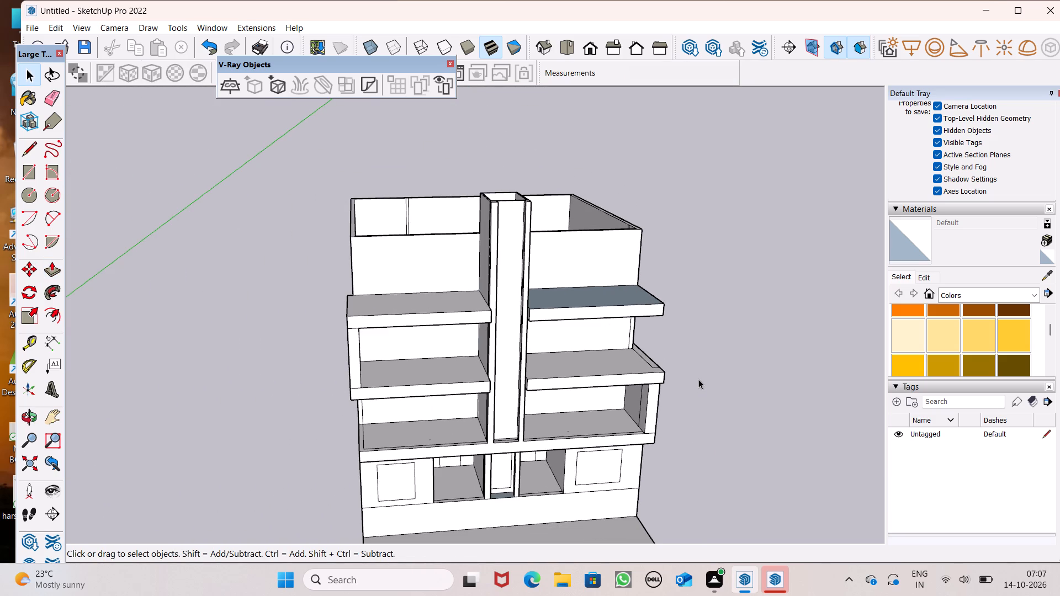
scroll(698, 379, "down", 3)
middle_click_drag(644, 316, 592, 518)
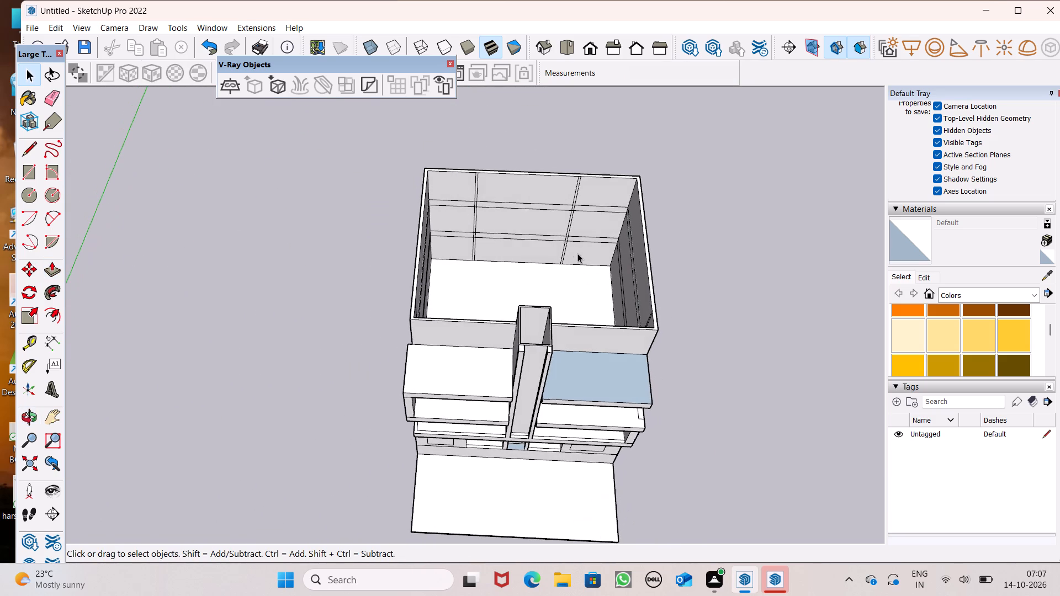
scroll(441, 153, "up", 1)
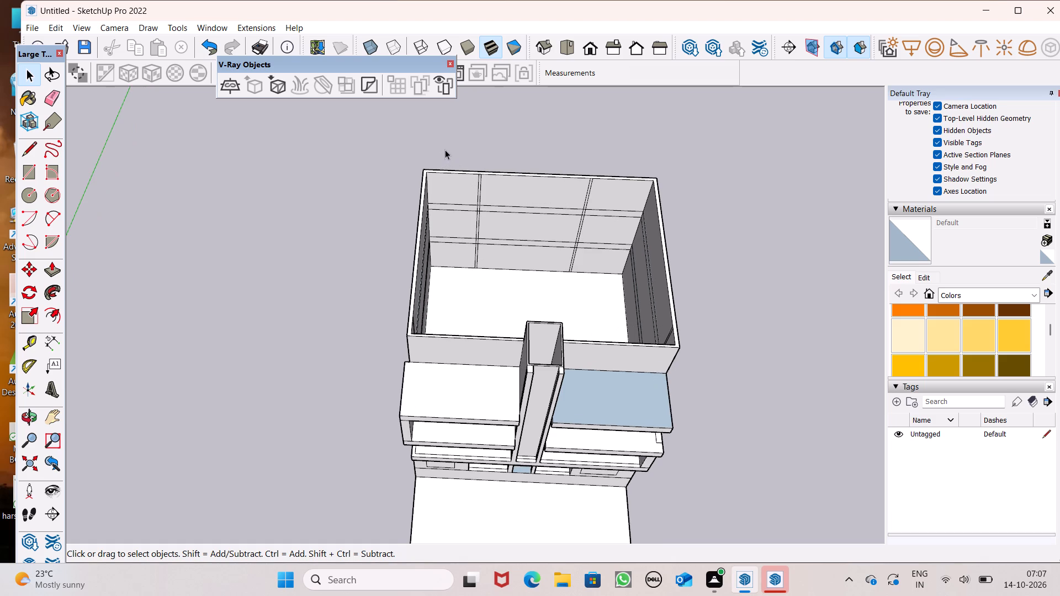
scroll(437, 131, "up", 3)
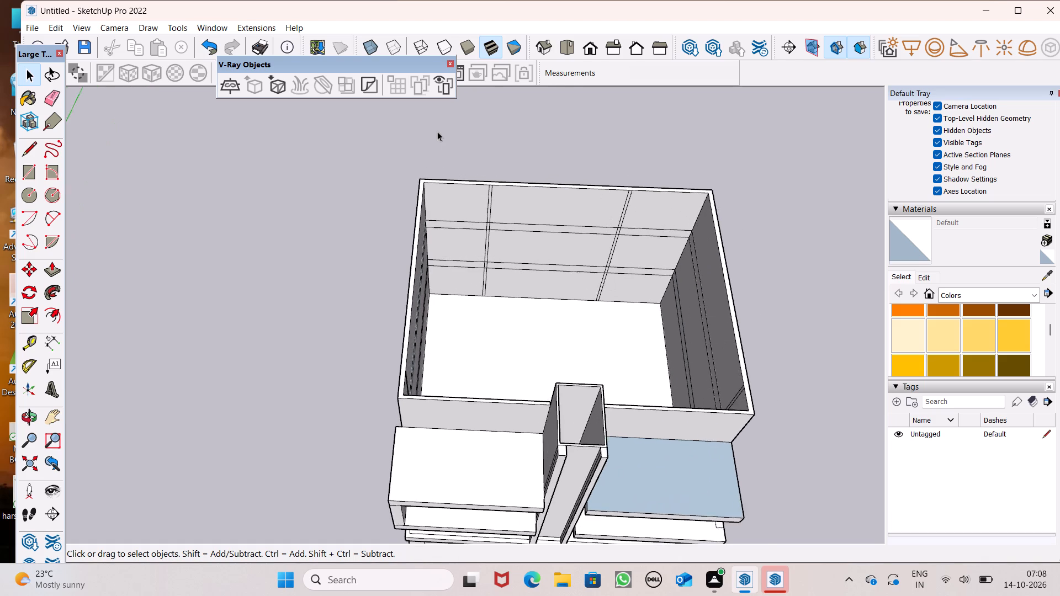
Draw two short lines, about 3' 10 3/4" and 1' 11 3/8" long, along the open top storey's wall rim at the back-left corner.
scroll(437, 131, "up", 1)
scroll(365, 174, "down", 1)
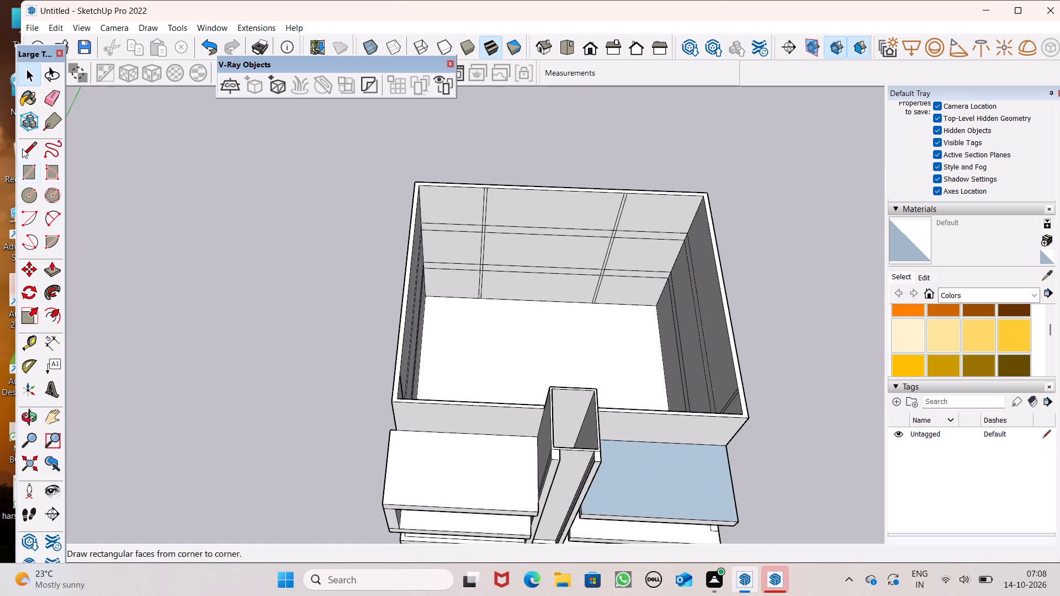
double_click(32, 152)
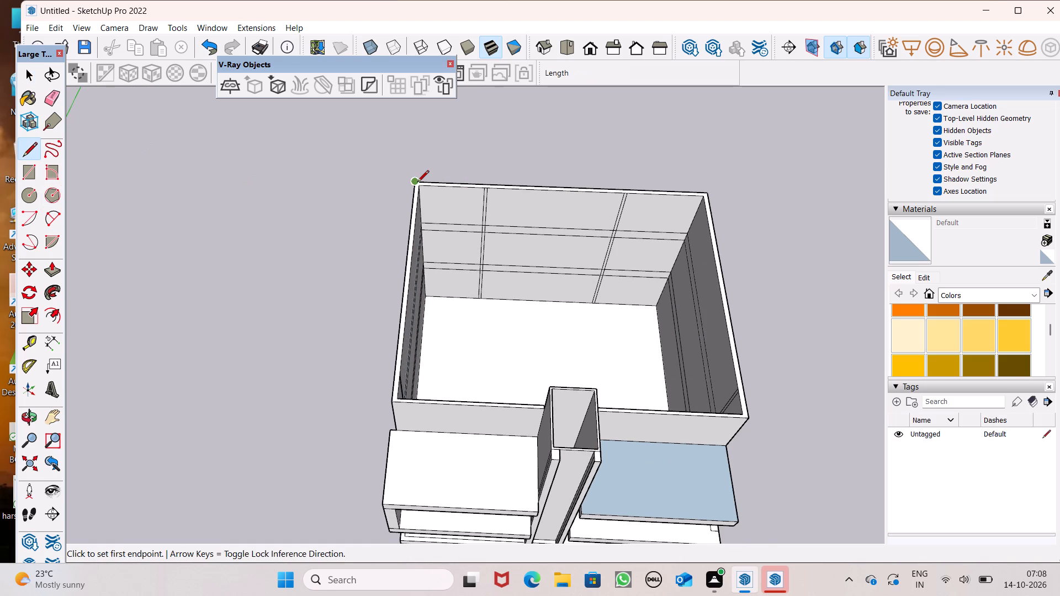
left_click(418, 184)
left_click(442, 184)
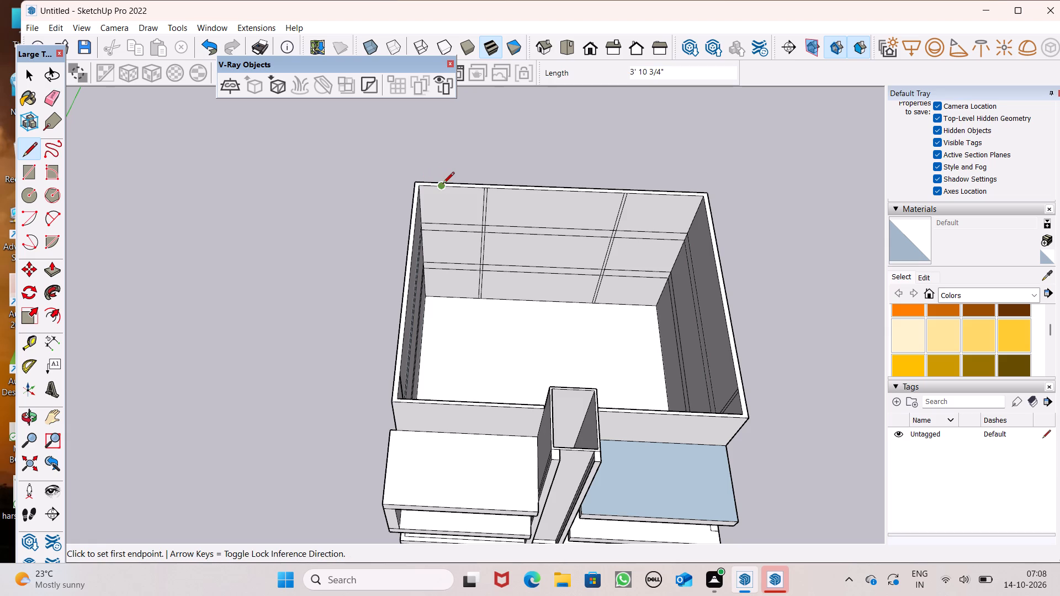
left_click(429, 188)
left_click(441, 188)
middle_click_drag(534, 356, 547, 525)
scroll(454, 482, "up", 6)
scroll(401, 446, "up", 6)
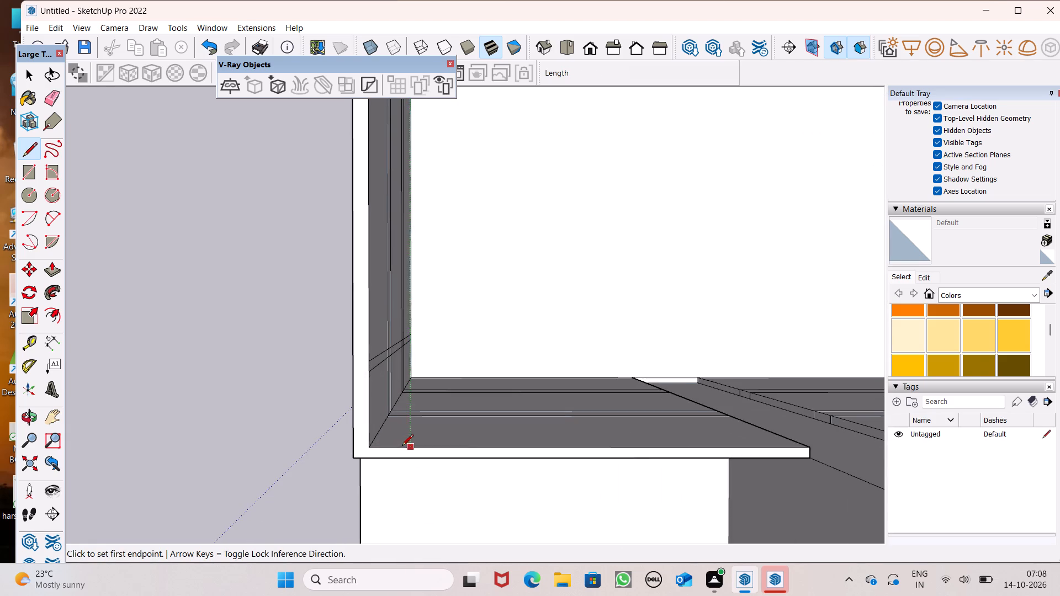
scroll(404, 410, "up", 8)
key("space")
scroll(354, 289, "down", 7)
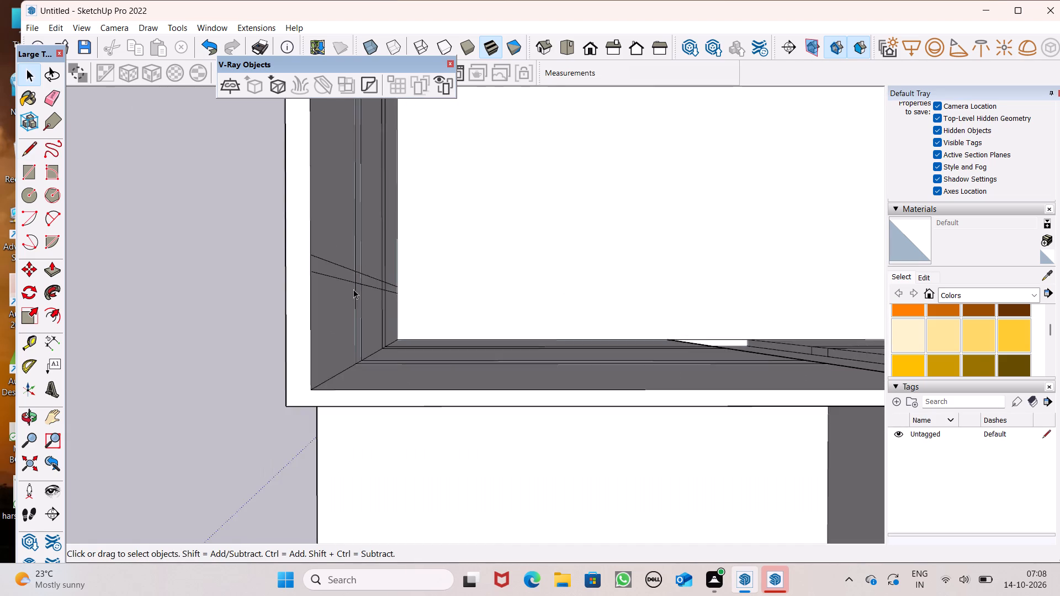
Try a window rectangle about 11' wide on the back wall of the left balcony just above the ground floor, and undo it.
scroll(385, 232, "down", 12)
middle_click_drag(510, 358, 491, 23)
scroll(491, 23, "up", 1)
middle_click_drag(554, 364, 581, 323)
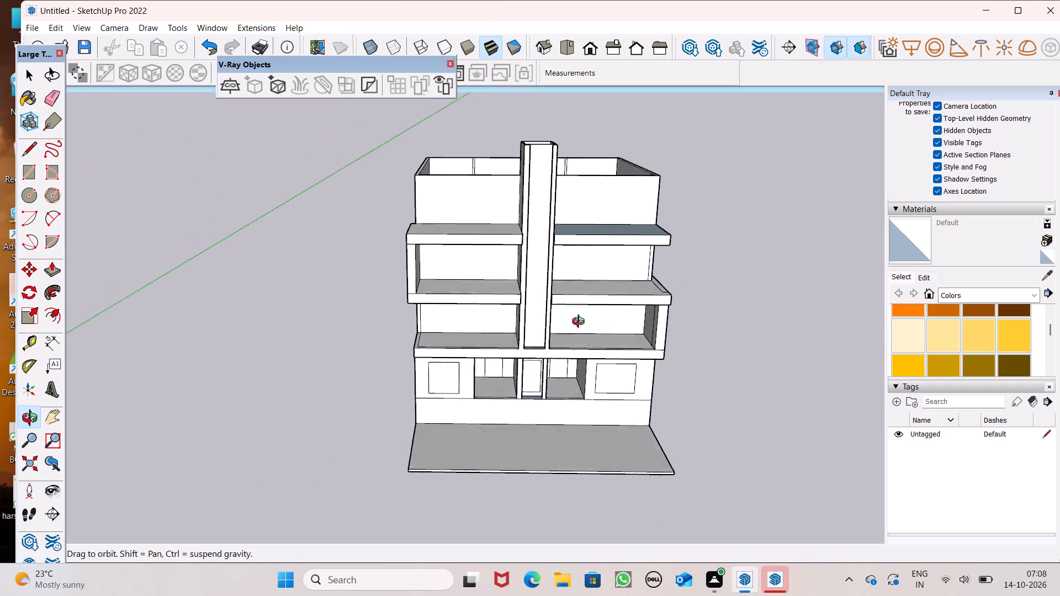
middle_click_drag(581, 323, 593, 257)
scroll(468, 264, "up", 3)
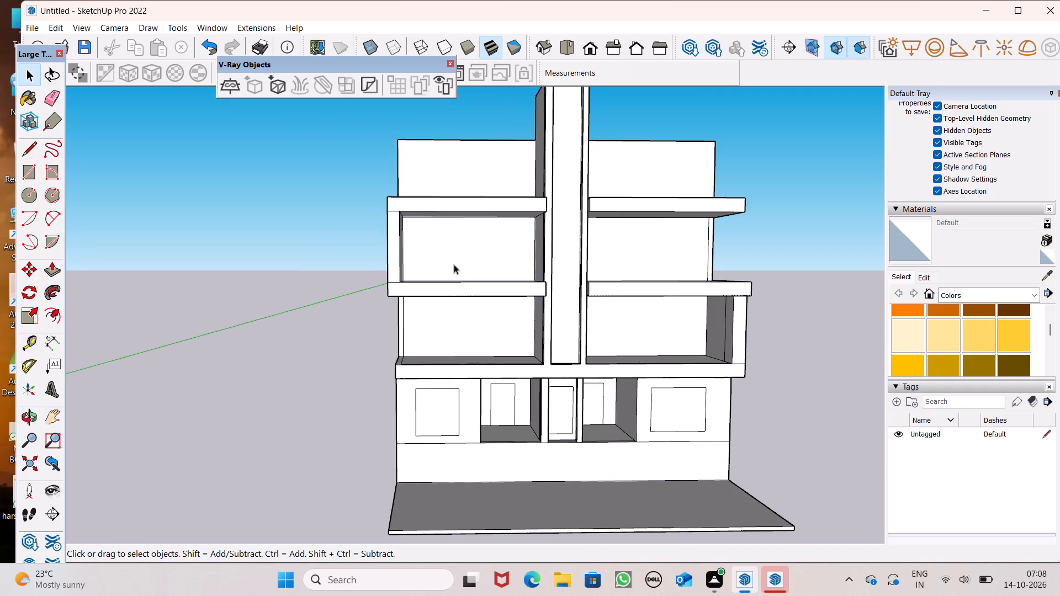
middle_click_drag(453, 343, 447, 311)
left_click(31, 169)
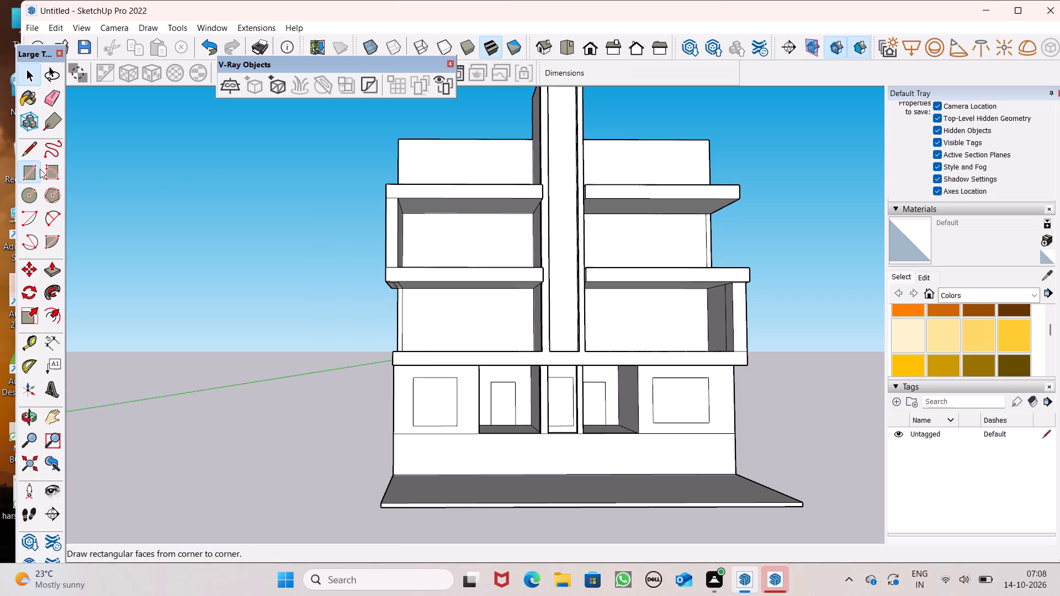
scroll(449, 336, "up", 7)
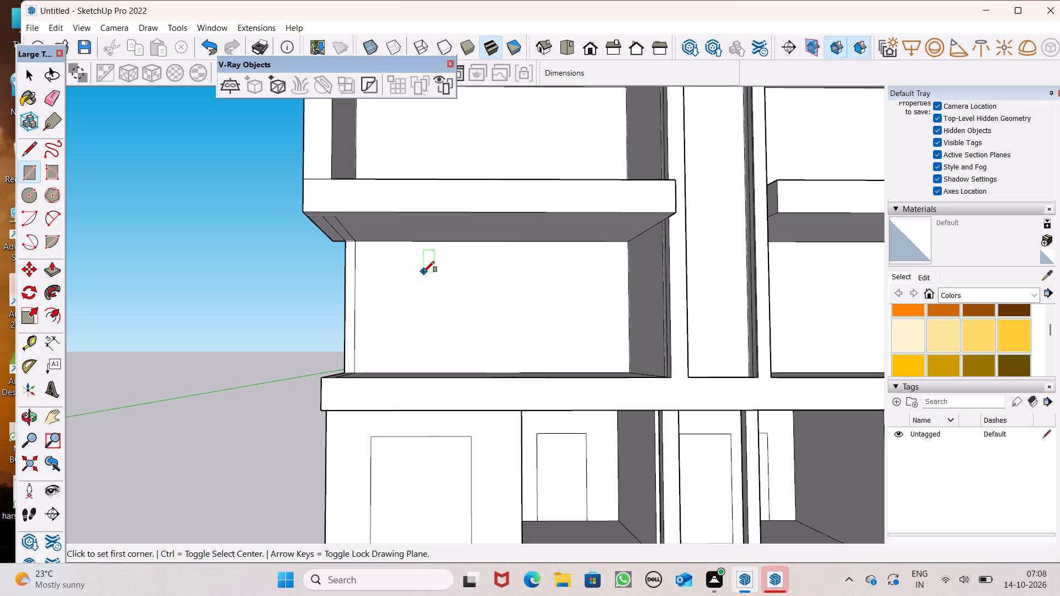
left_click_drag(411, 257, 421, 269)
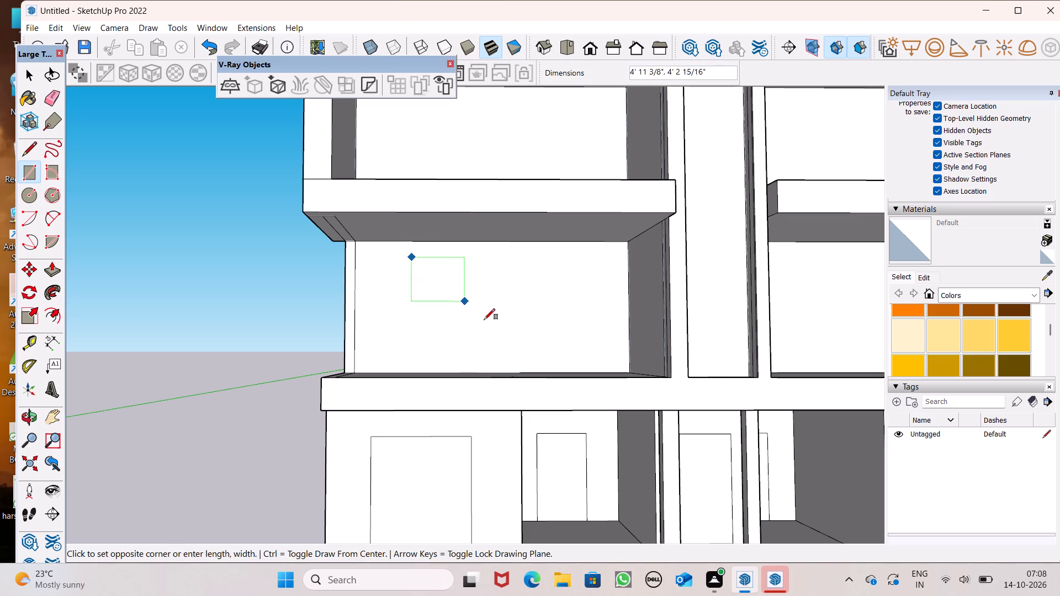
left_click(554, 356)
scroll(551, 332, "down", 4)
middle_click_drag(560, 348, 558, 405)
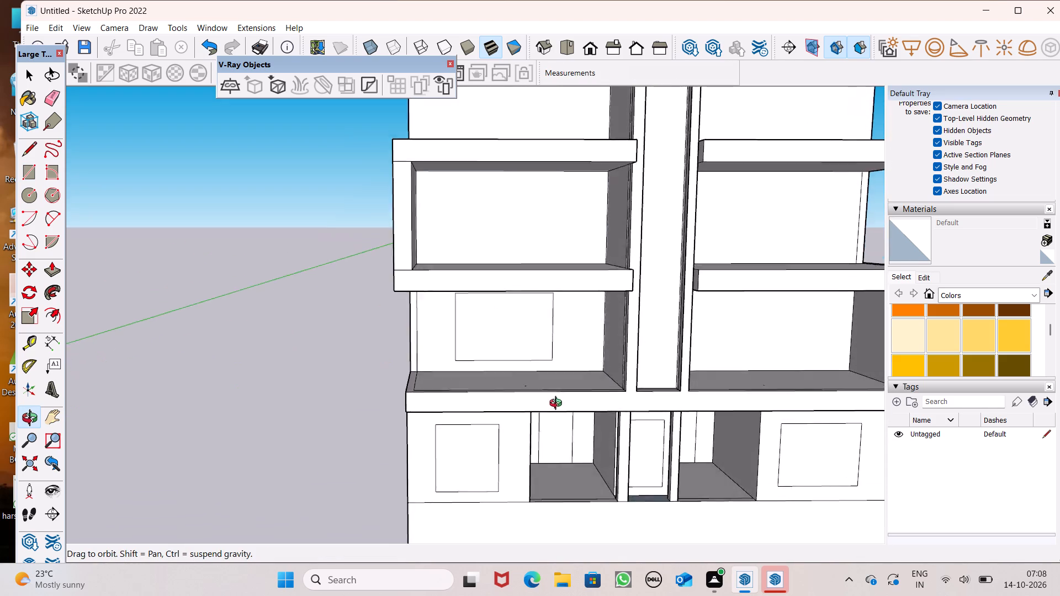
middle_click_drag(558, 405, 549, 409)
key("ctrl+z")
Draw a window rectangle about 9' wide by 6' 9" high on the back wall of the left balcony just above the ground floor.
middle_click_drag(546, 363, 561, 298)
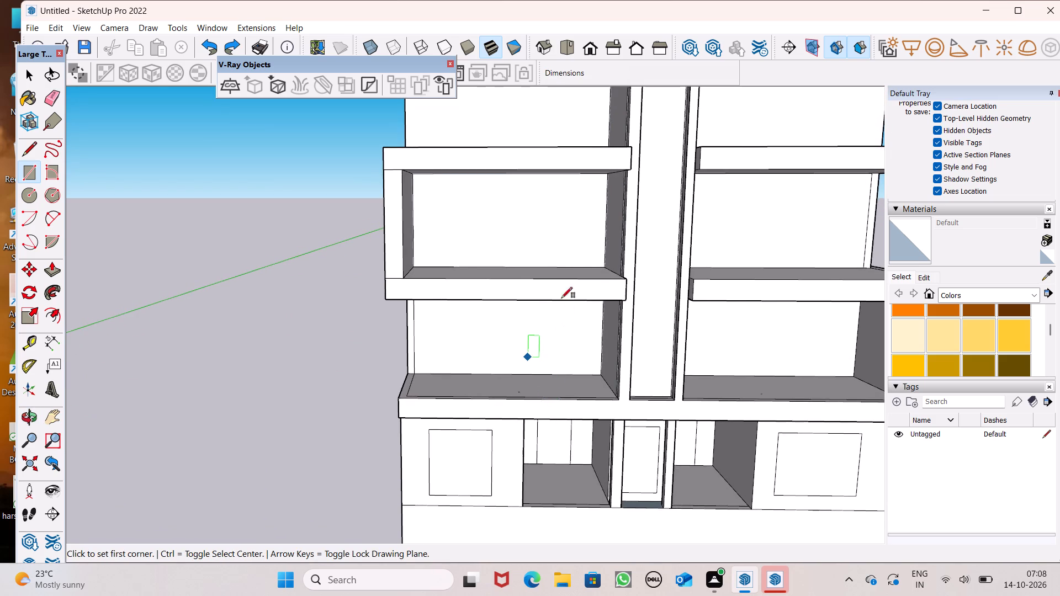
middle_click_drag(561, 298, 561, 264)
scroll(513, 303, "up", 1)
middle_click_drag(524, 311, 540, 386)
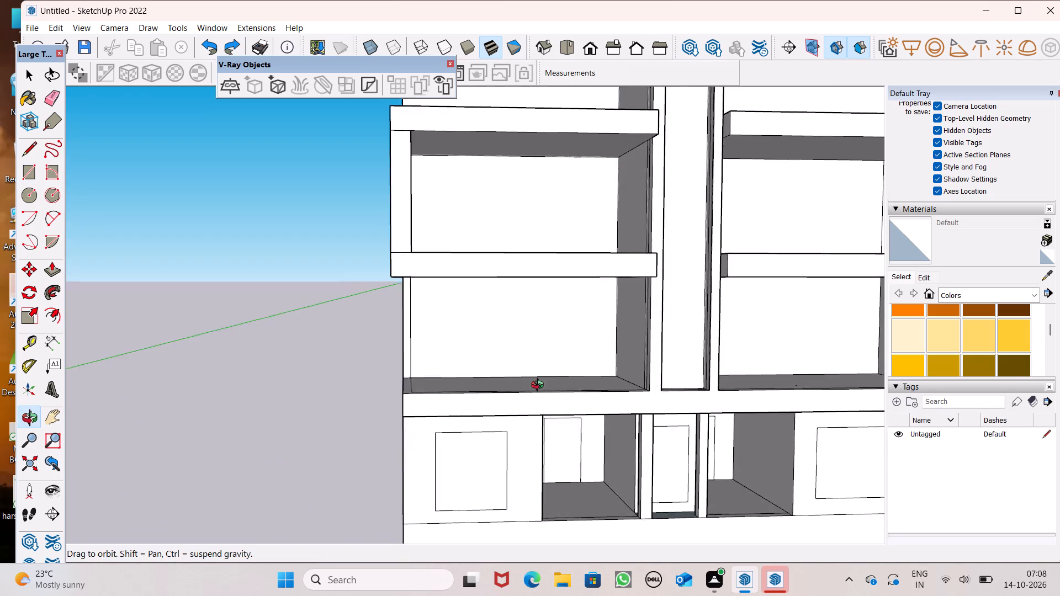
middle_click_drag(540, 386, 540, 364)
scroll(487, 295, "up", 7)
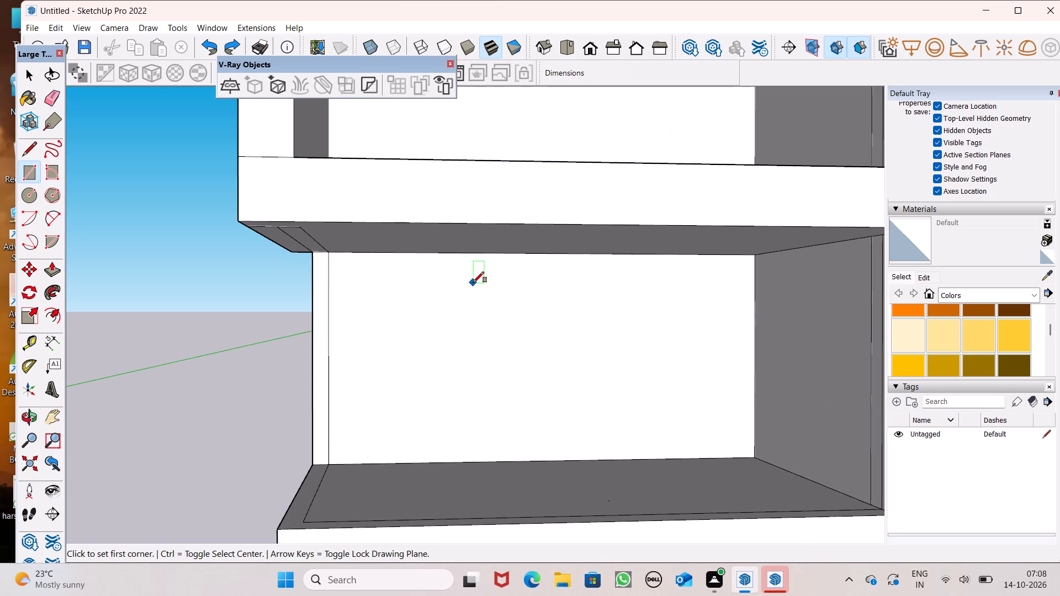
left_click(458, 283)
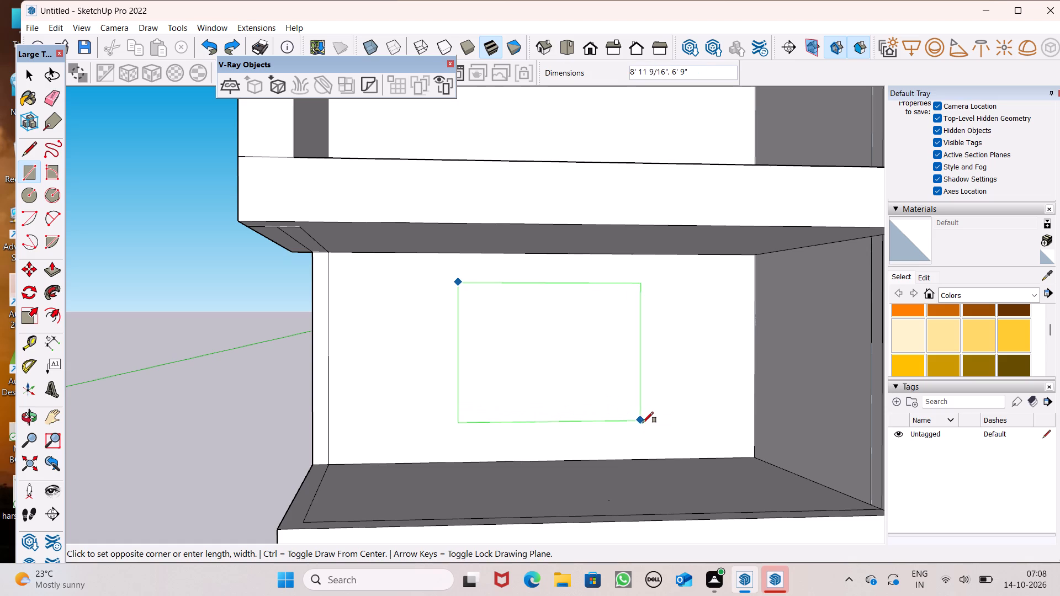
left_click(645, 423)
key("space")
Copy the left window rectangle straight up onto the back wall of the left balcony one storey higher.
scroll(553, 354, "down", 5)
middle_click_drag(575, 394, 481, 425)
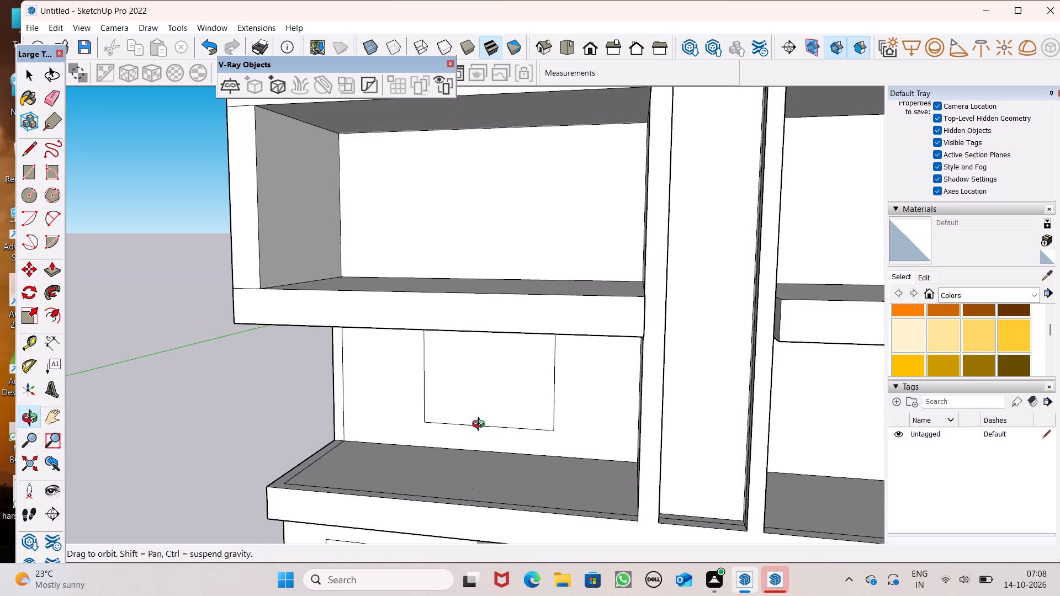
middle_click_drag(481, 425, 480, 426)
scroll(480, 426, "up", 1)
double_click(488, 398)
scroll(488, 397, "down", 6)
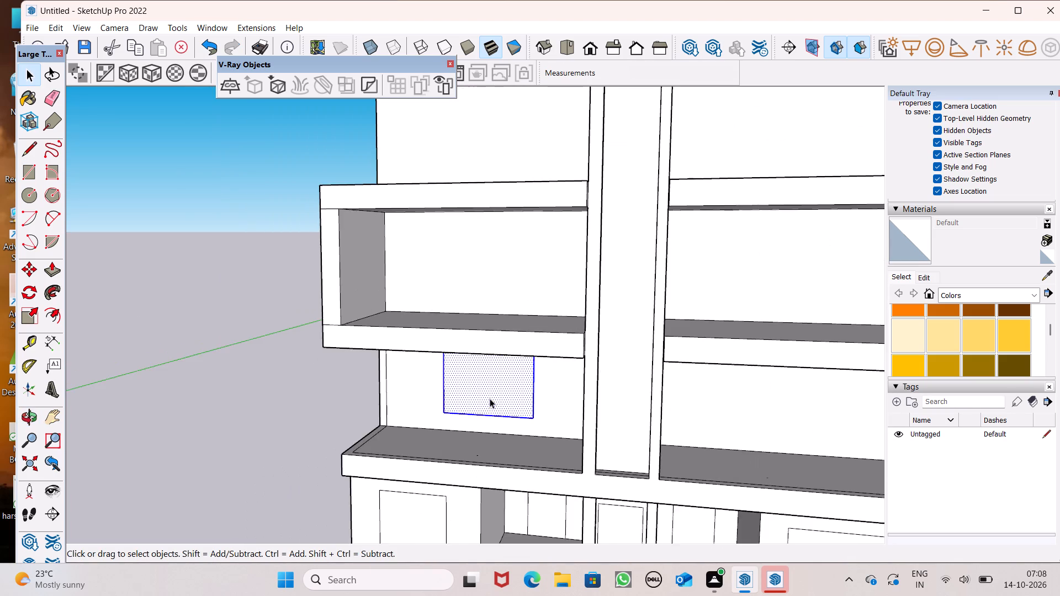
key("m")
key("Return")
left_click_drag(527, 415, 528, 413)
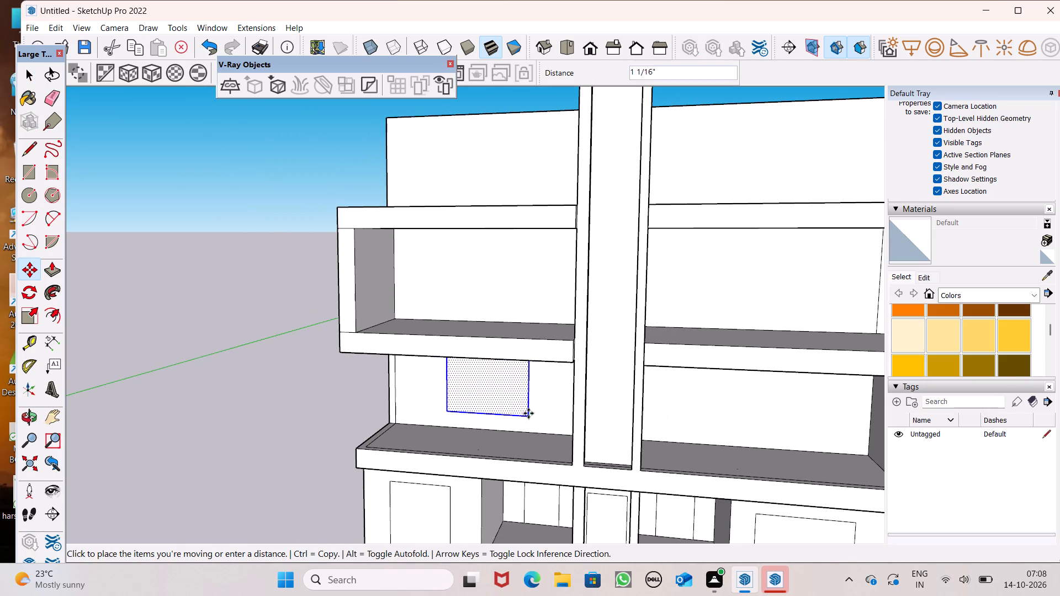
left_click_drag(528, 413, 521, 325)
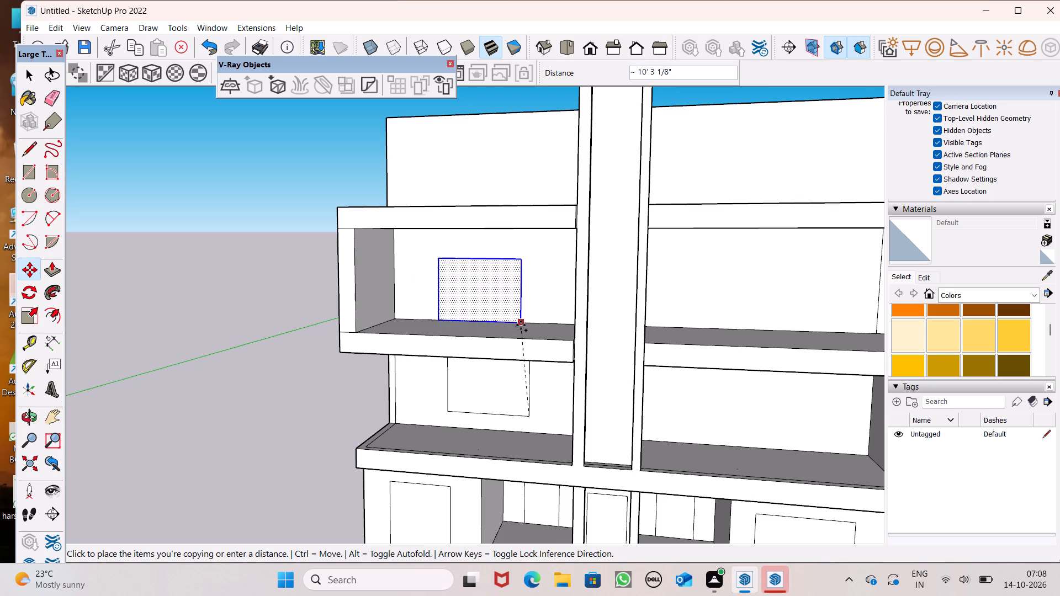
left_click_drag(521, 325, 532, 308)
Copy the upper-left window rectangle across the shaft onto the right balcony's back wall at the same level.
scroll(529, 345, "down", 5)
middle_click_drag(557, 388, 567, 396)
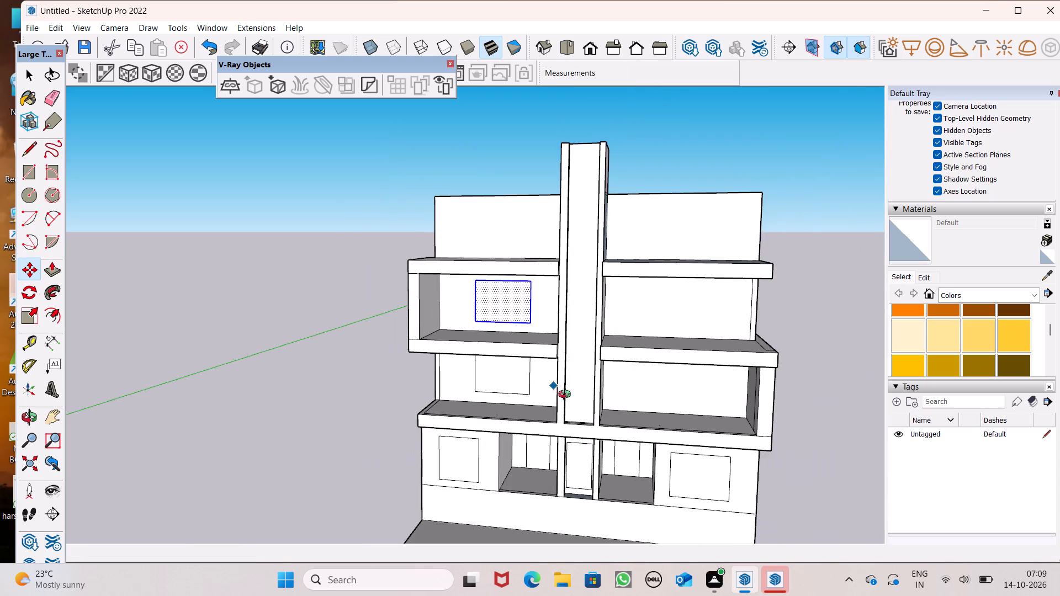
middle_click_drag(567, 396, 605, 387)
left_click_drag(534, 323, 544, 333)
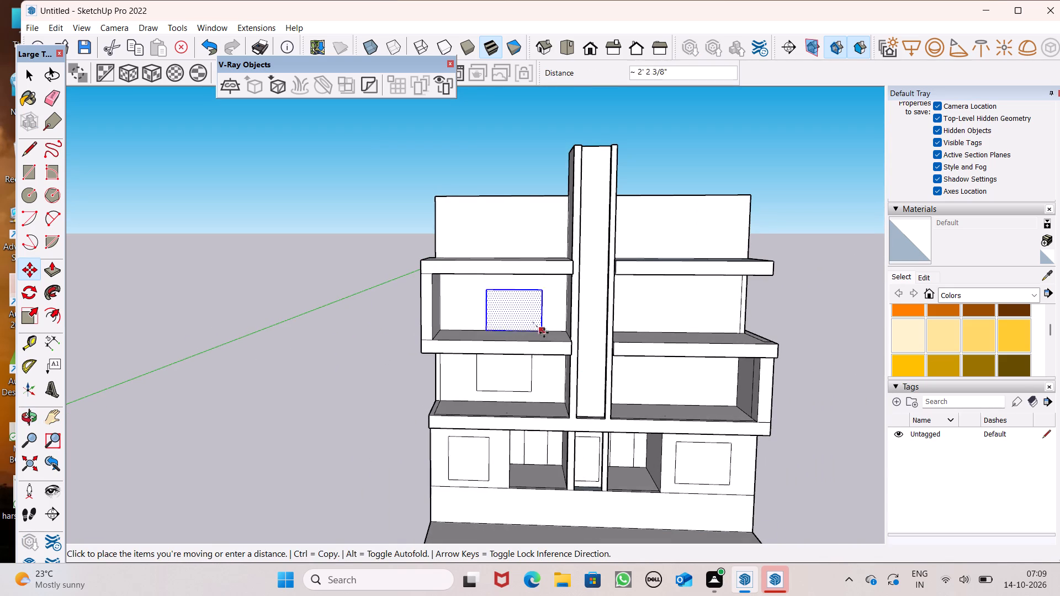
left_click_drag(544, 333, 706, 322)
Copy the upper-right window rectangle about 12' 6" down onto the right balcony's back wall just above the ground floor, and clear the selection.
middle_click_drag(735, 351, 711, 295)
scroll(711, 295, "up", 2)
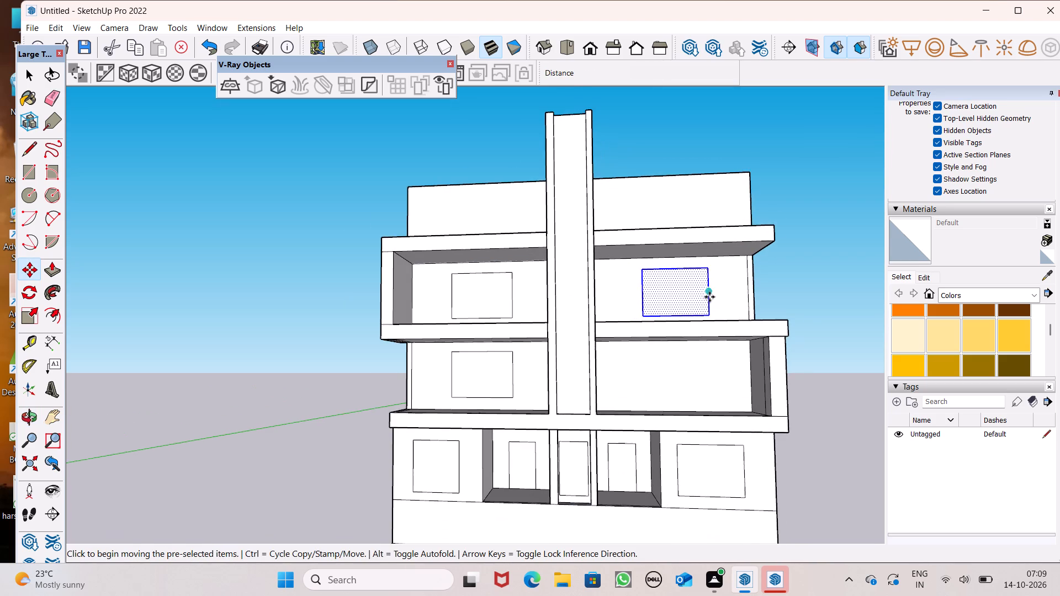
scroll(709, 297, "up", 2)
scroll(711, 320, "down", 1)
scroll(714, 327, "up", 1)
middle_click_drag(714, 328, 718, 365)
left_click(709, 332)
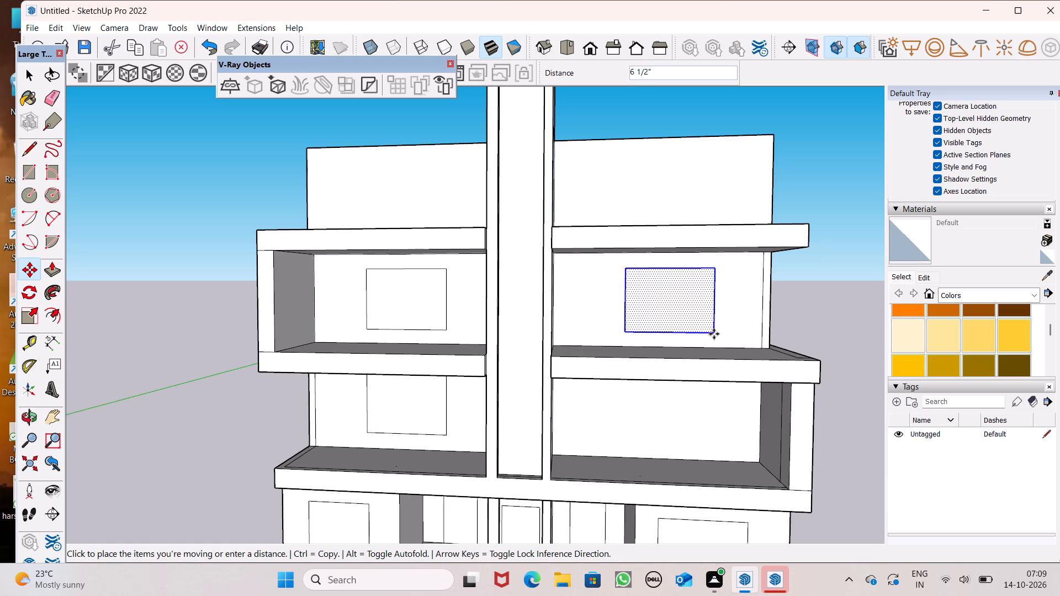
left_click_drag(712, 333, 713, 450)
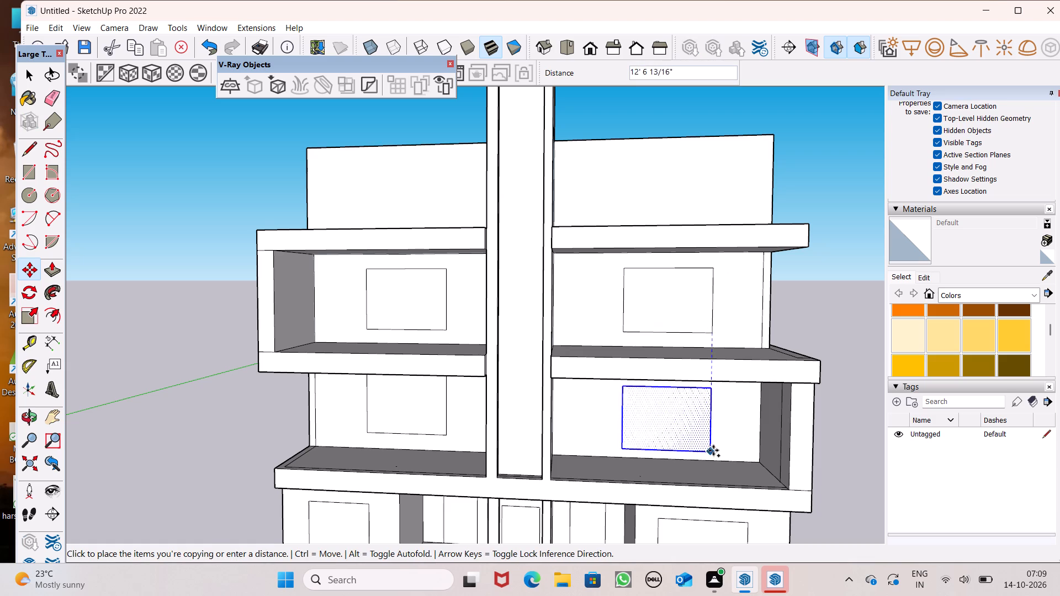
left_click_drag(713, 450, 714, 447)
middle_click_drag(726, 443, 722, 385)
scroll(722, 385, "up", 1)
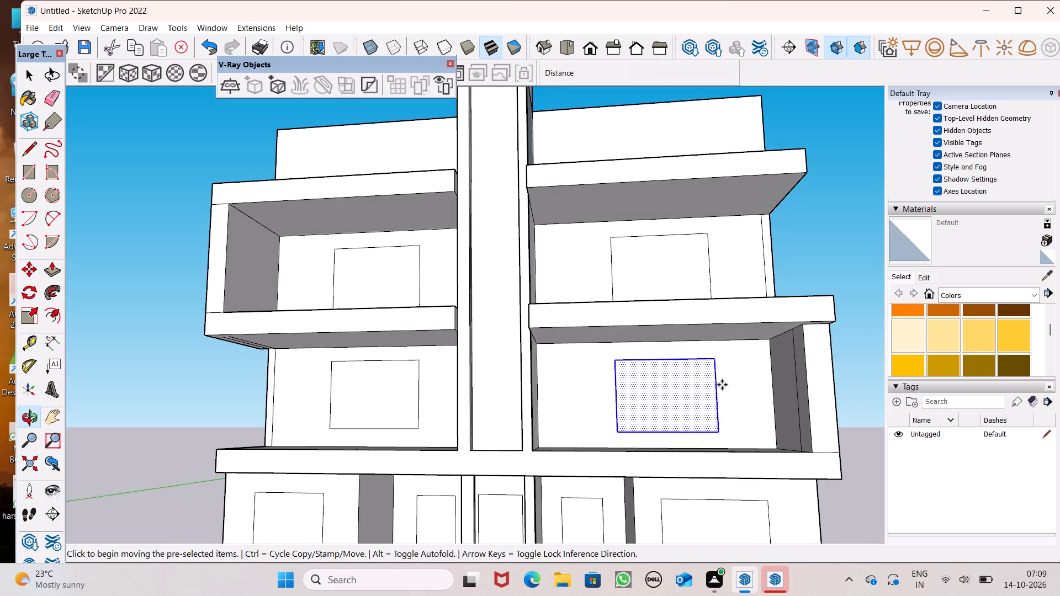
key("space")
left_click(854, 226)
Examine the front façade with its four balcony windows, and the open top storey and balcony slabs from above.
scroll(831, 245, "down", 2)
middle_click_drag(761, 349, 774, 406)
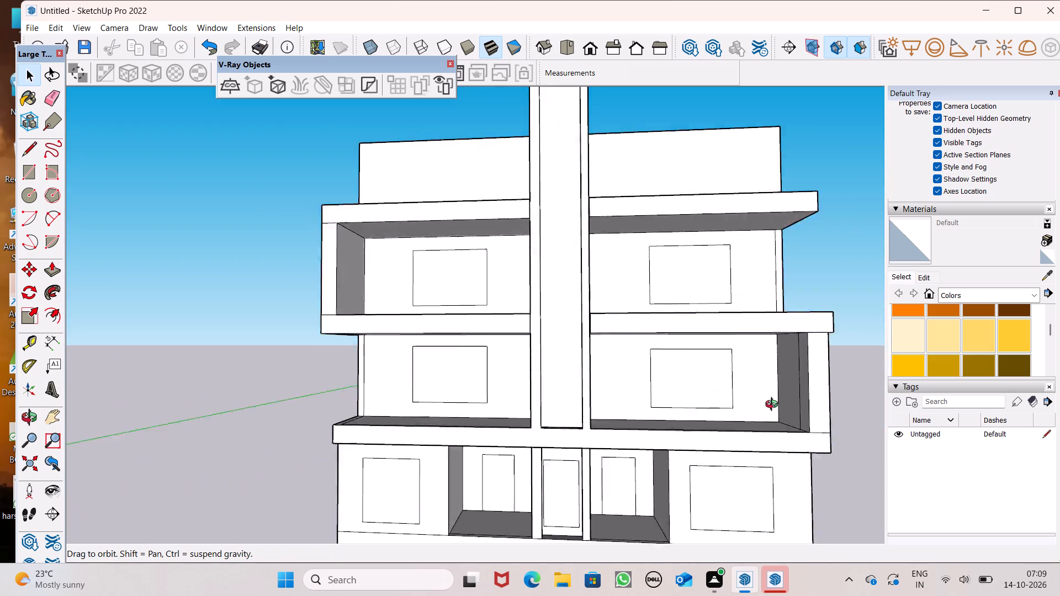
middle_click_drag(774, 406, 767, 422)
scroll(569, 365, "down", 3)
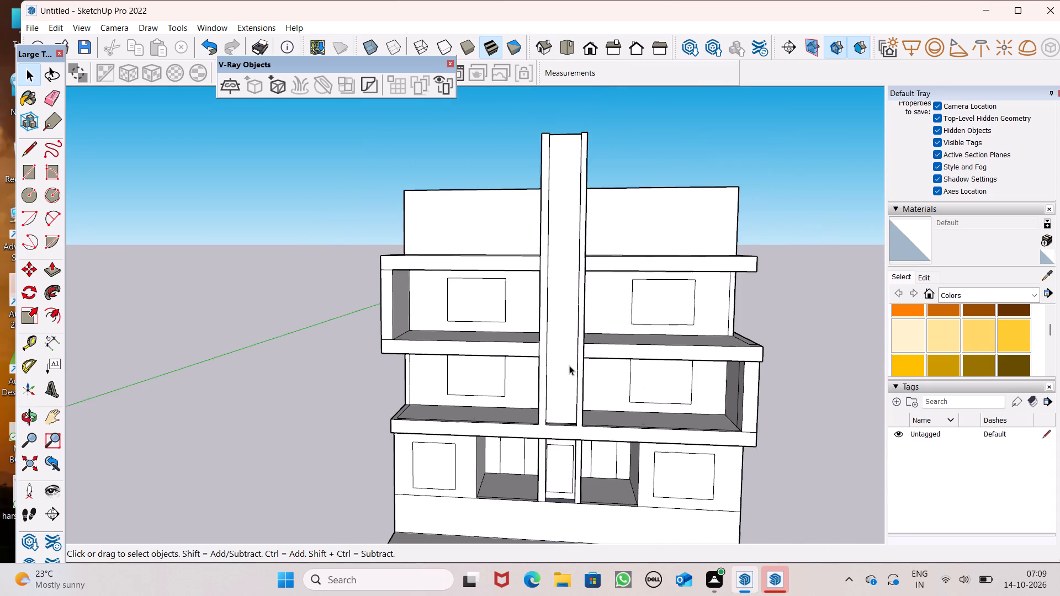
scroll(635, 417, "down", 2)
scroll(564, 398, "up", 2)
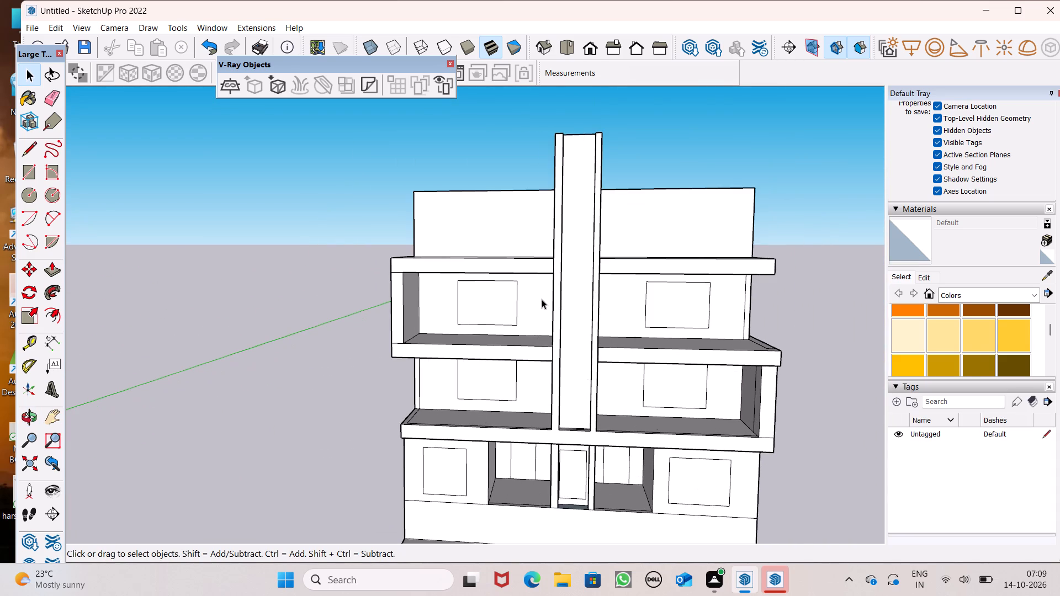
scroll(555, 187, "down", 1)
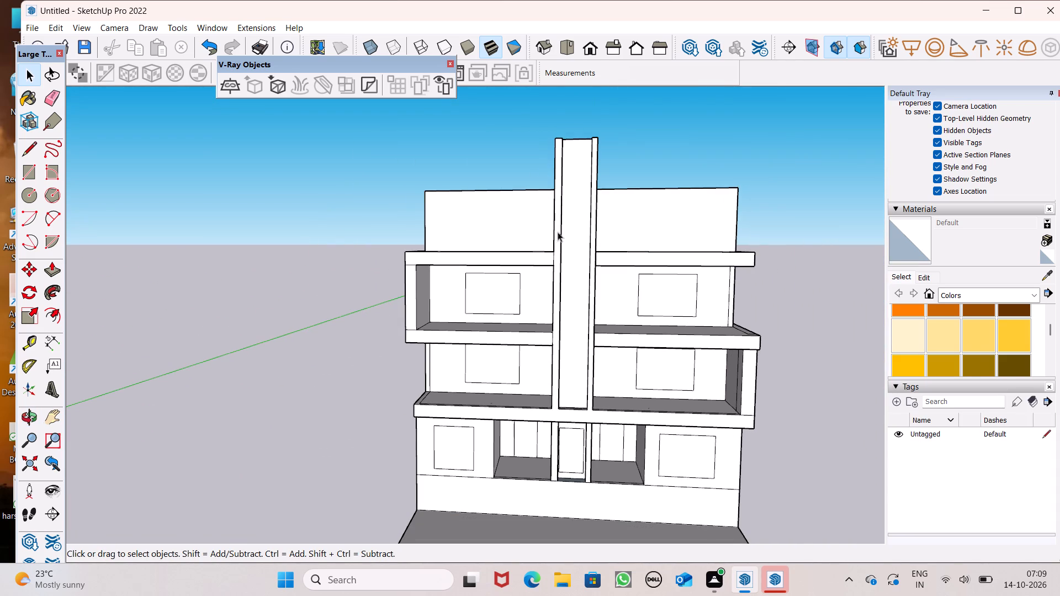
middle_click_drag(561, 237, 552, 284)
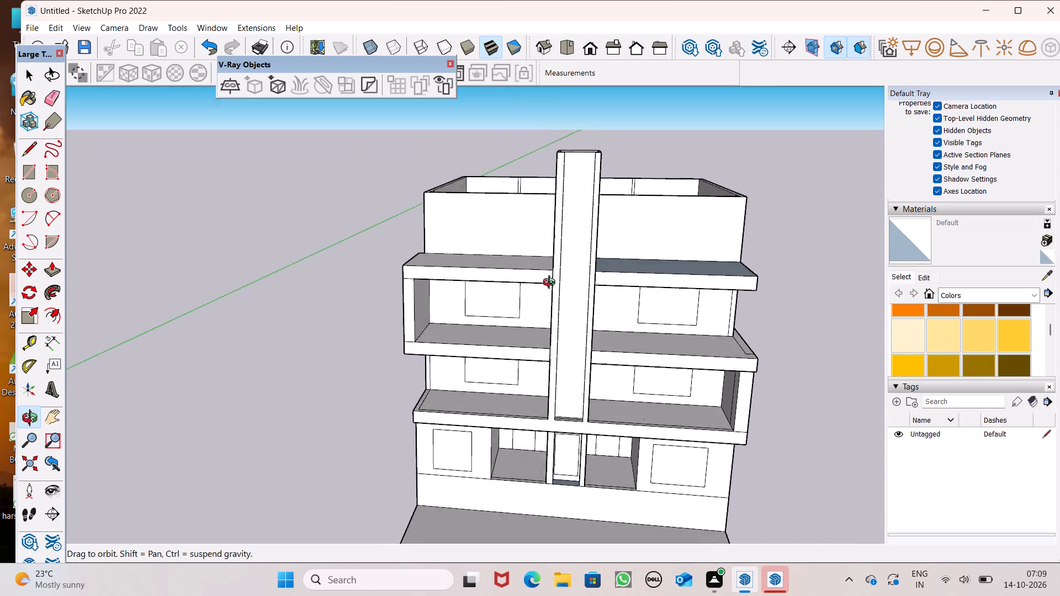
middle_click_drag(552, 284, 522, 386)
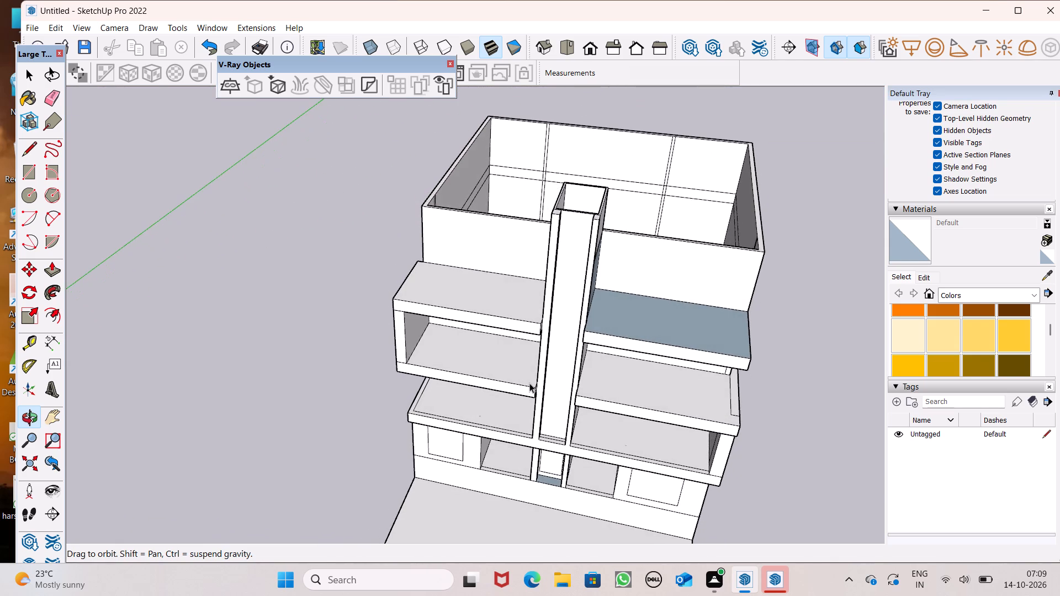
scroll(530, 272, "up", 1)
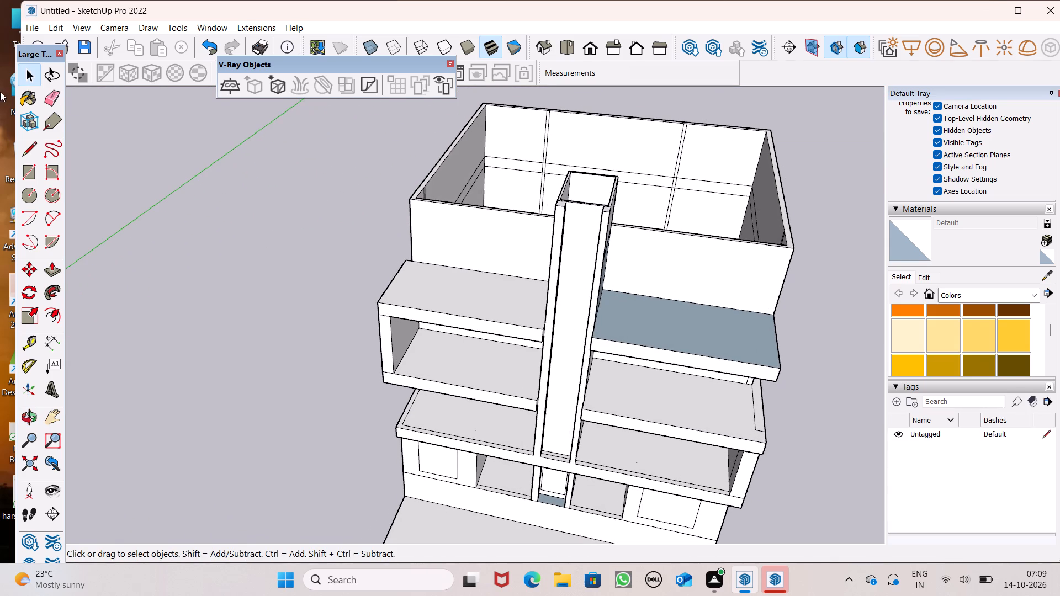
middle_click_drag(472, 332, 507, 322)
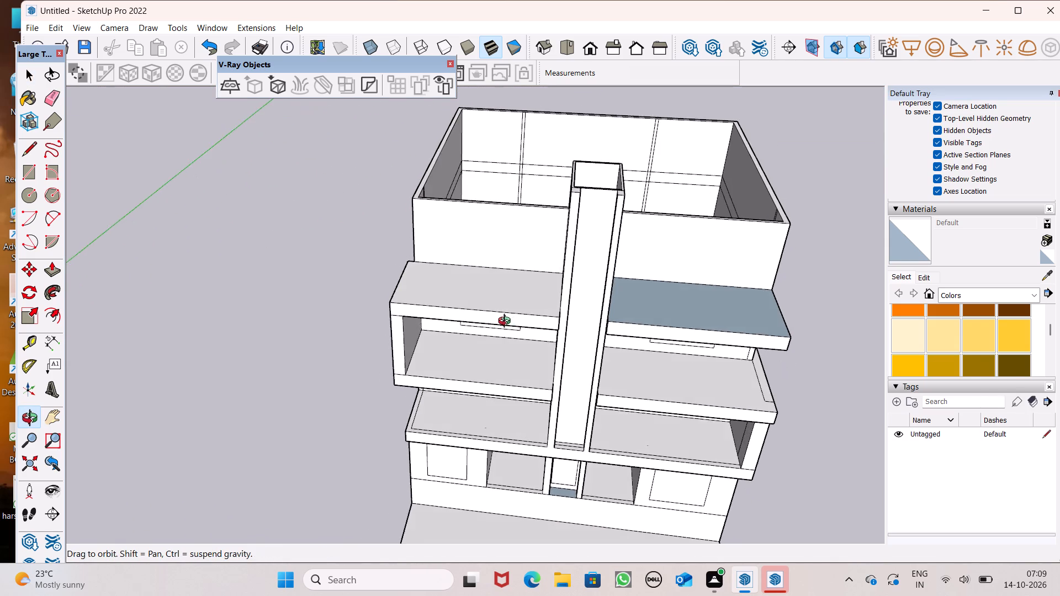
middle_click_drag(507, 322, 505, 309)
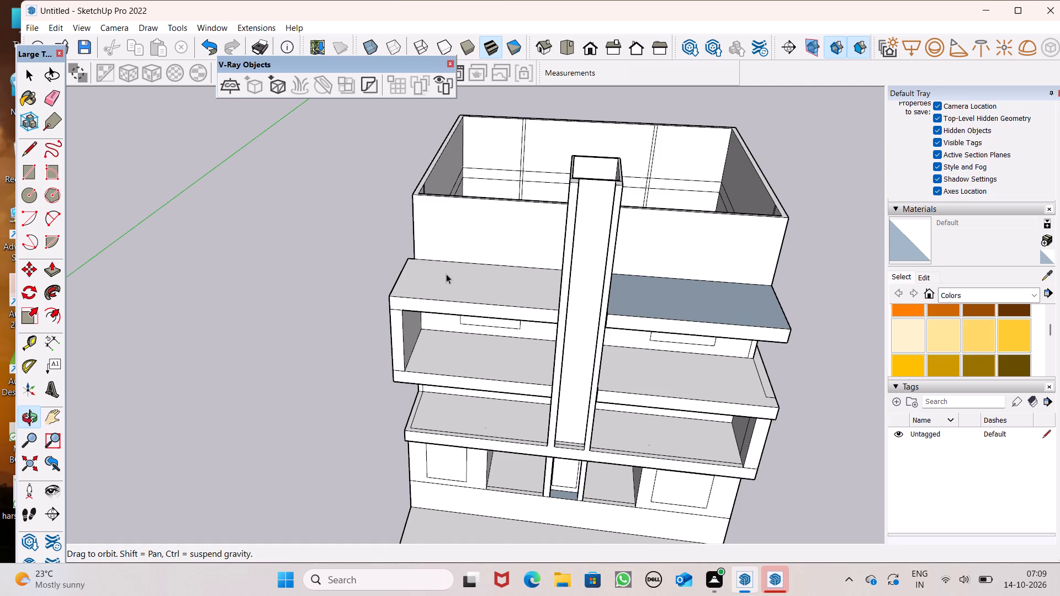
Examine the front façade, its balcony windows and the central shaft from eye level and from above.
middle_click_drag(578, 500, 571, 472)
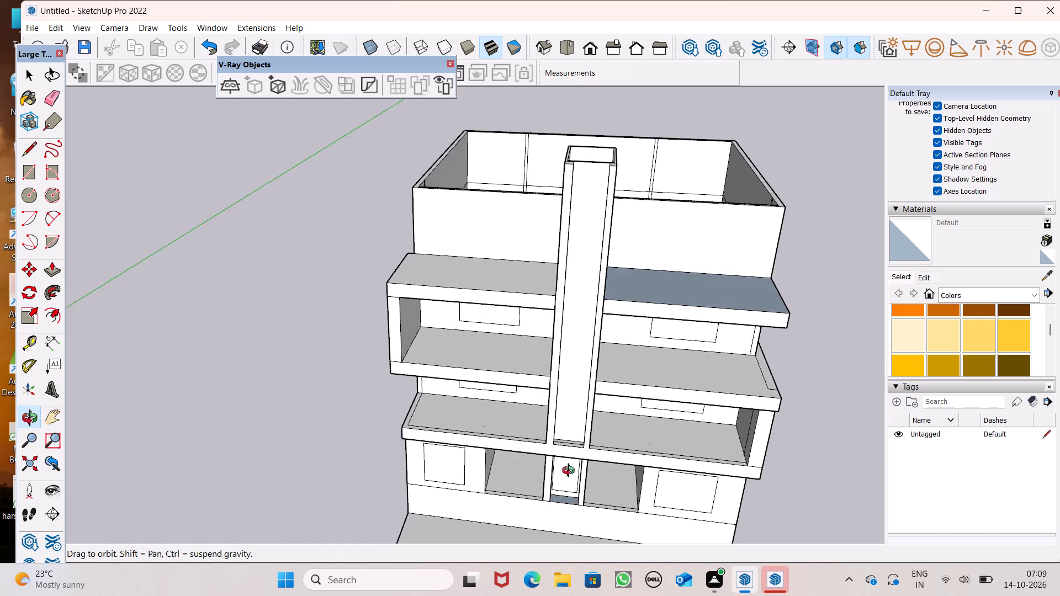
middle_click_drag(571, 472, 571, 458)
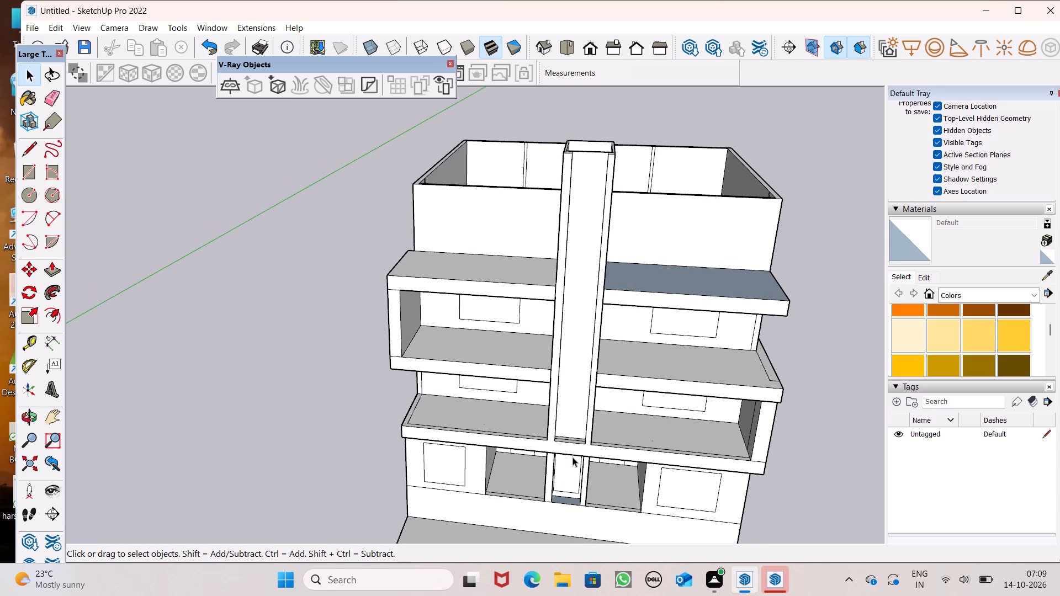
scroll(564, 512, "up", 1)
middle_click_drag(564, 512, 574, 402)
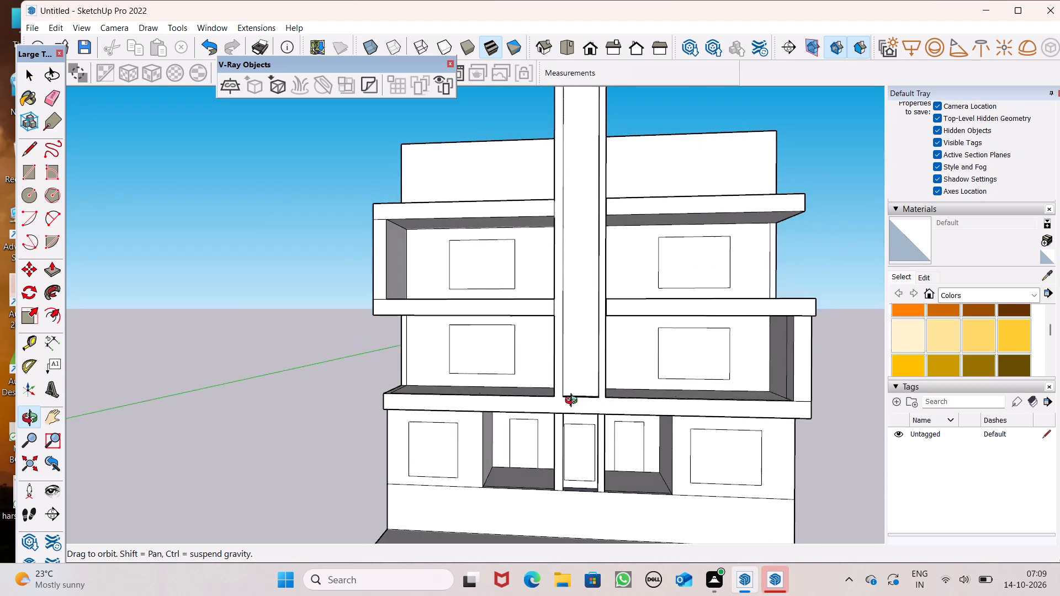
middle_click_drag(574, 402, 573, 473)
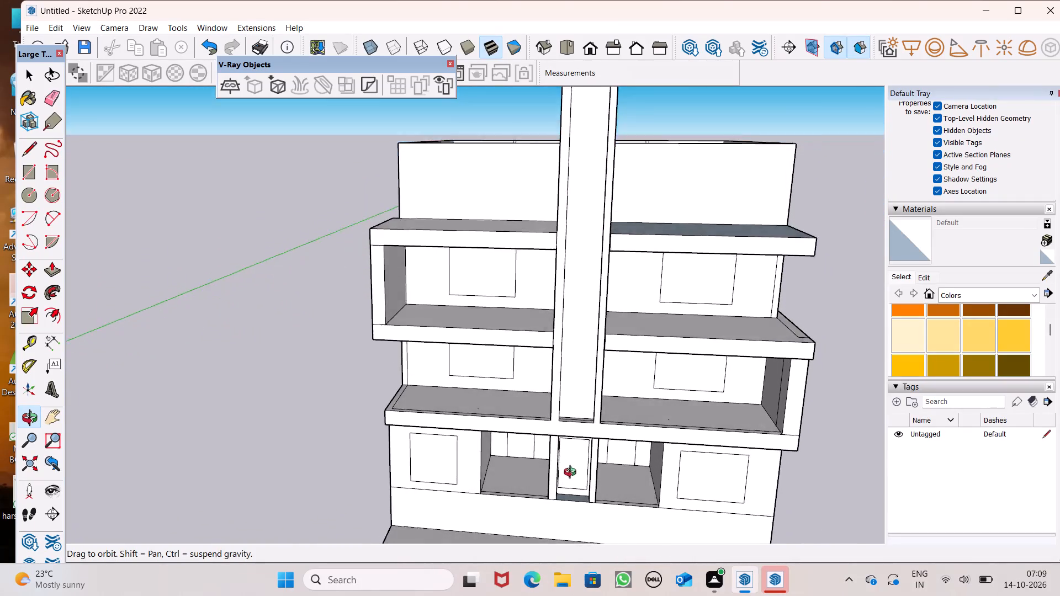
middle_click_drag(573, 473, 579, 508)
scroll(588, 506, "down", 3)
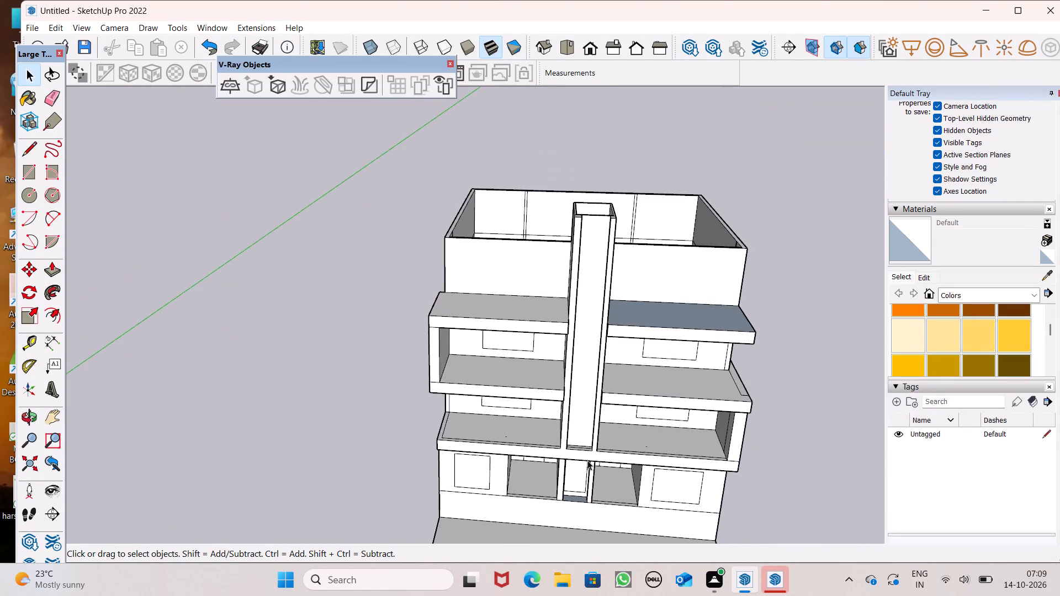
scroll(586, 434, "up", 7)
middle_click_drag(585, 437, 550, 471)
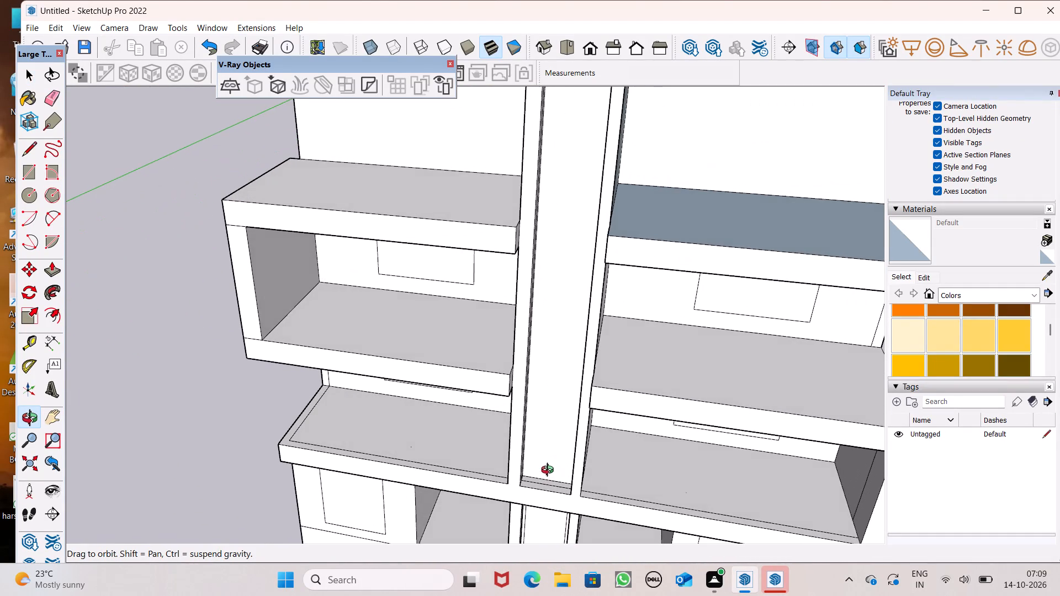
middle_click_drag(550, 471, 549, 471)
scroll(550, 456, "down", 4)
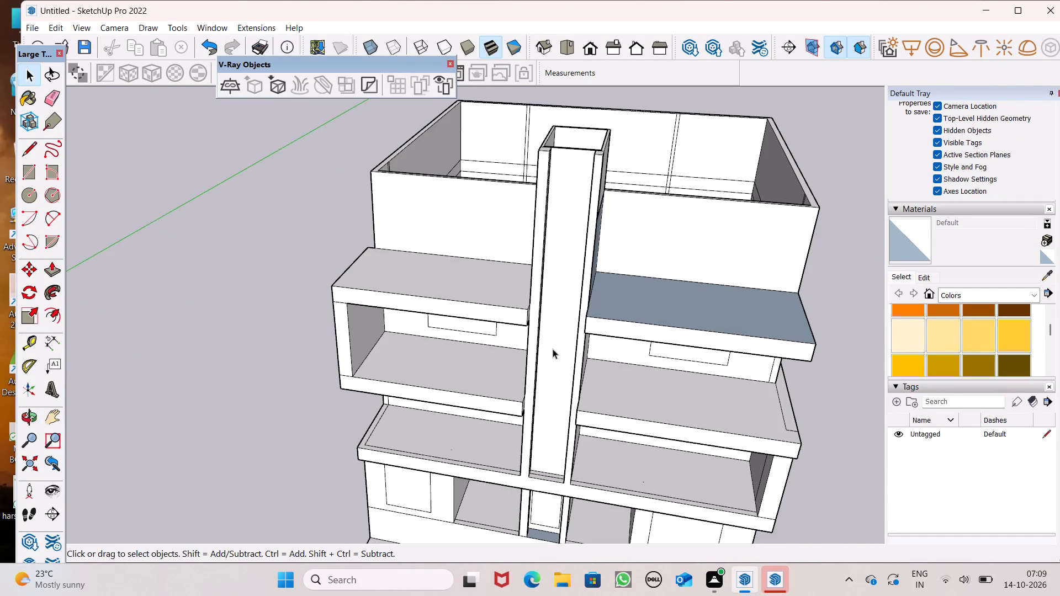
scroll(553, 372, "down", 2)
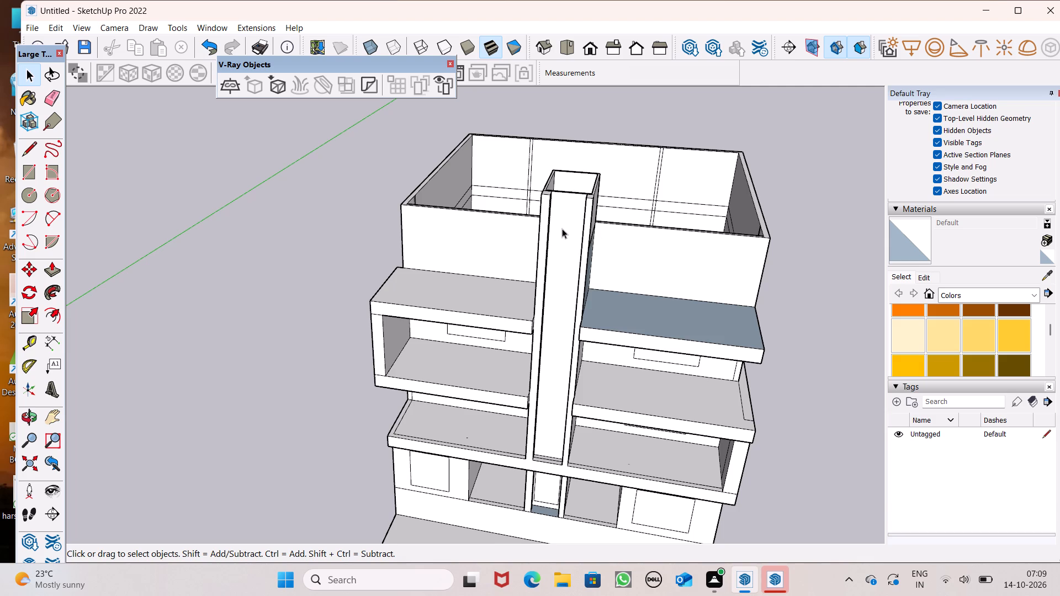
scroll(561, 253, "down", 5)
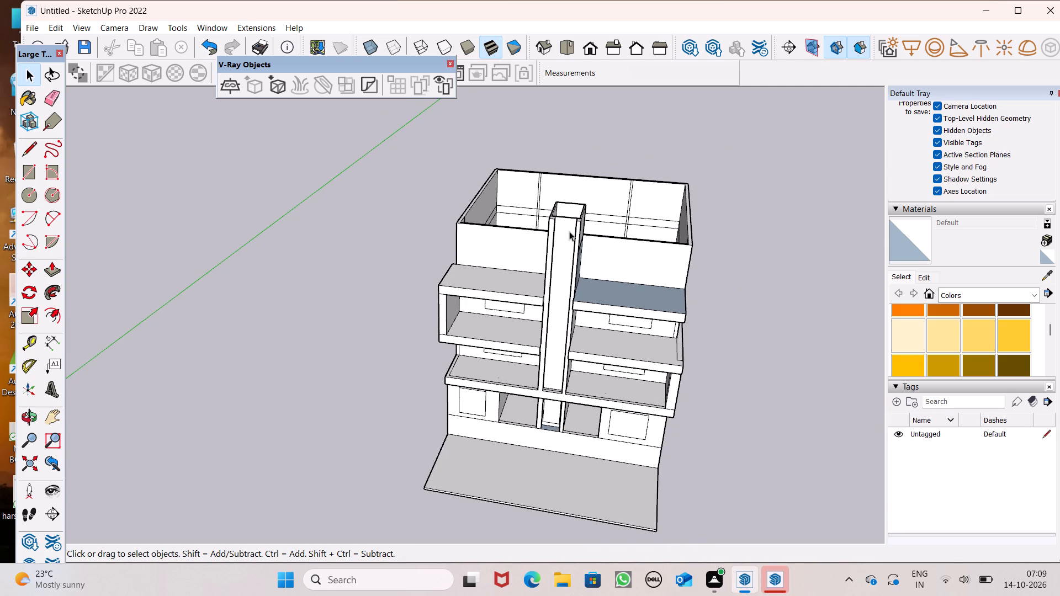
Examine the leftover lines on the inner walls of the open top storey and the shaft side from several angles.
scroll(604, 345, "down", 4)
middle_click_drag(611, 335, 574, 344)
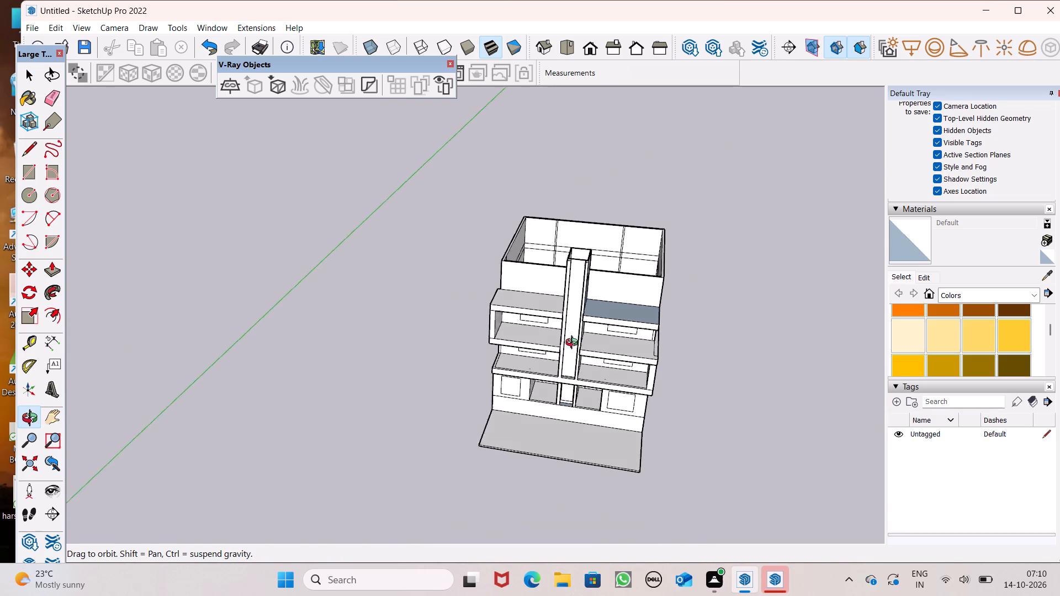
middle_click_drag(574, 344, 496, 355)
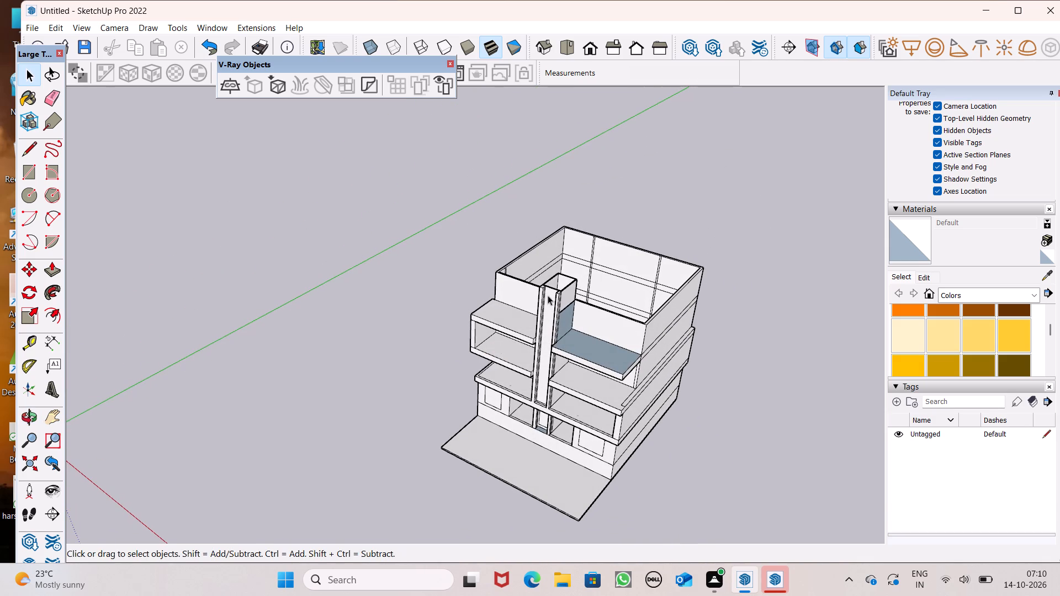
scroll(539, 228, "up", 4)
middle_click_drag(681, 319, 497, 381)
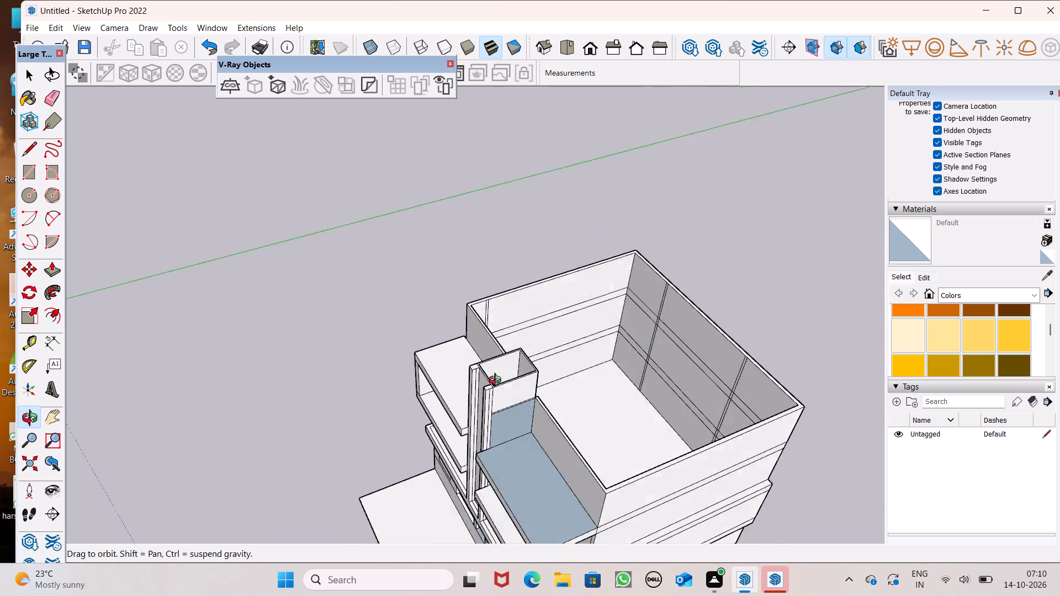
middle_click_drag(497, 381, 380, 365)
middle_click_drag(536, 481, 390, 442)
scroll(474, 500, "up", 1)
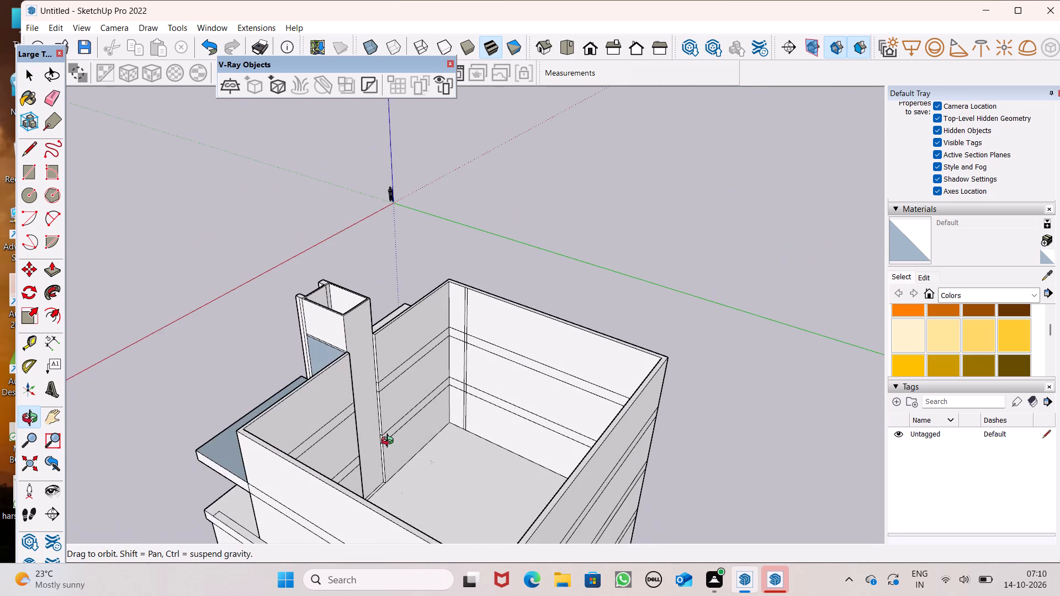
middle_click_drag(390, 442, 809, 245)
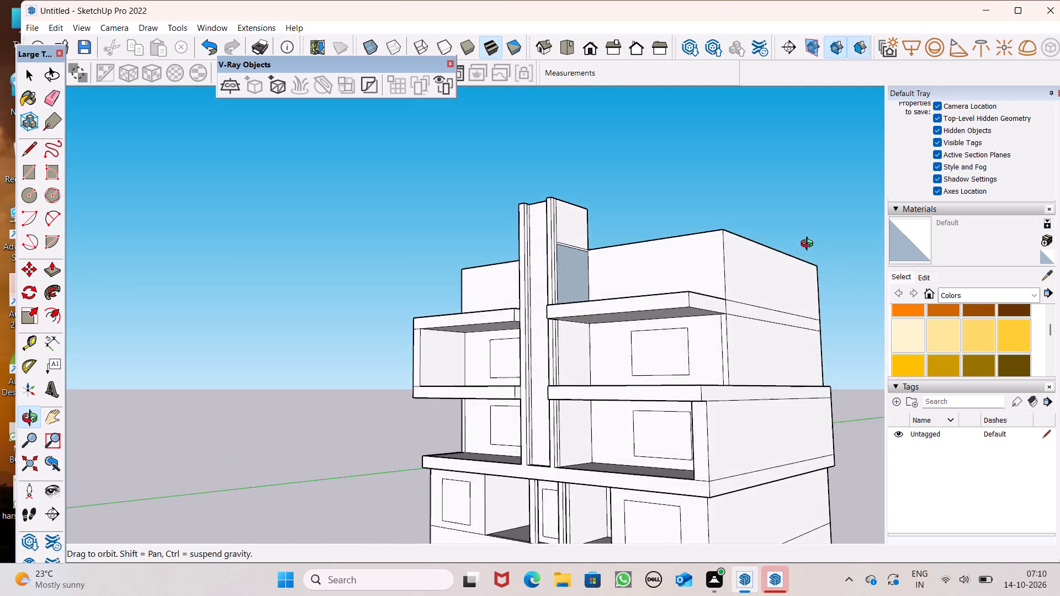
middle_click_drag(809, 245, 904, 236)
middle_click_drag(838, 381, 797, 595)
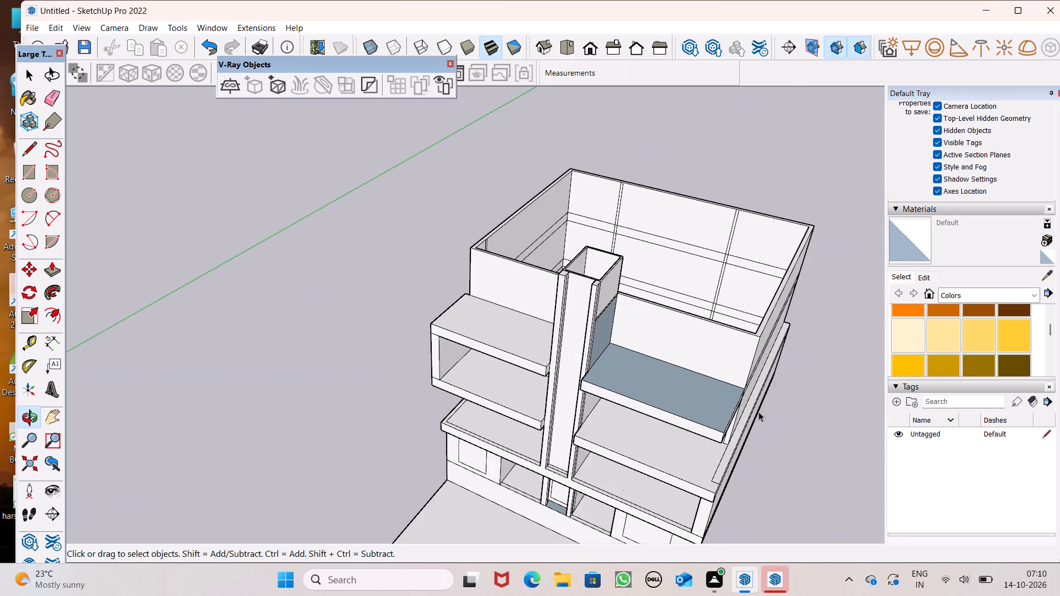
scroll(754, 291, "down", 3)
middle_click_drag(751, 292, 400, 365)
scroll(618, 377, "up", 1)
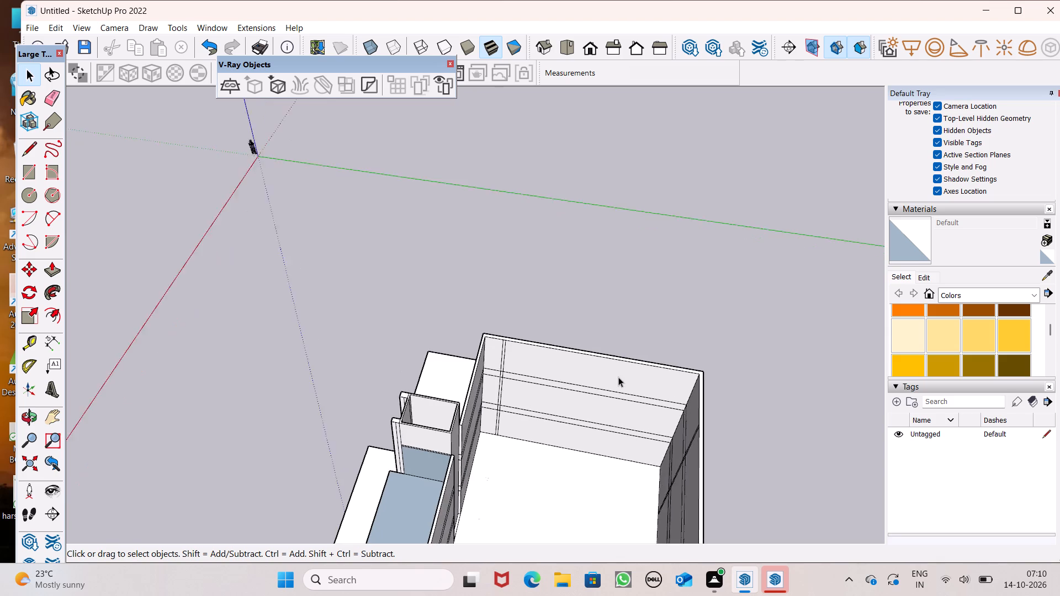
scroll(618, 377, "up", 3)
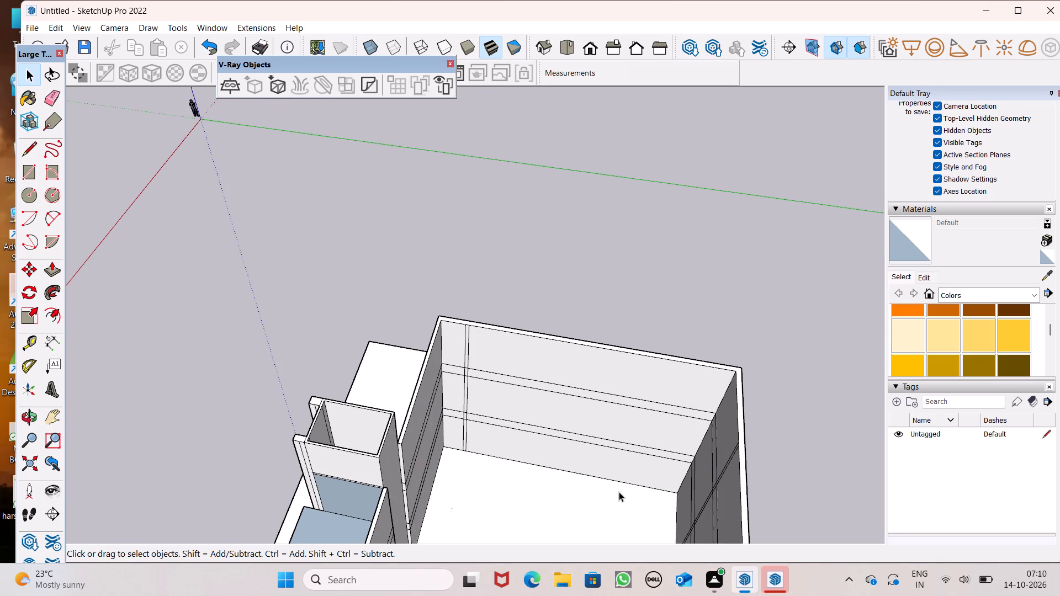
middle_click_drag(622, 492, 1010, 246)
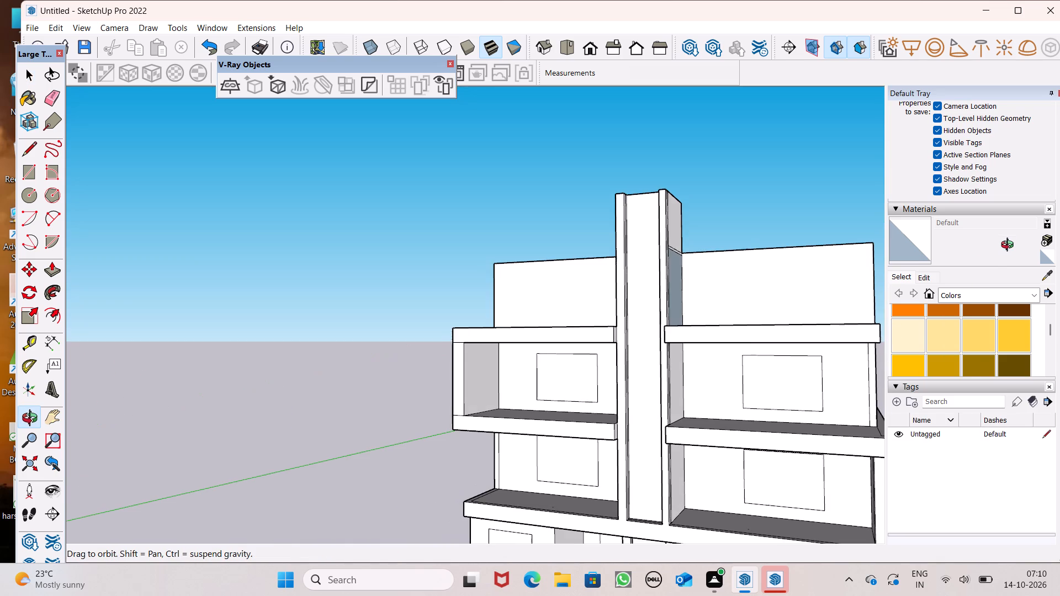
middle_click_drag(1010, 246, 608, 460)
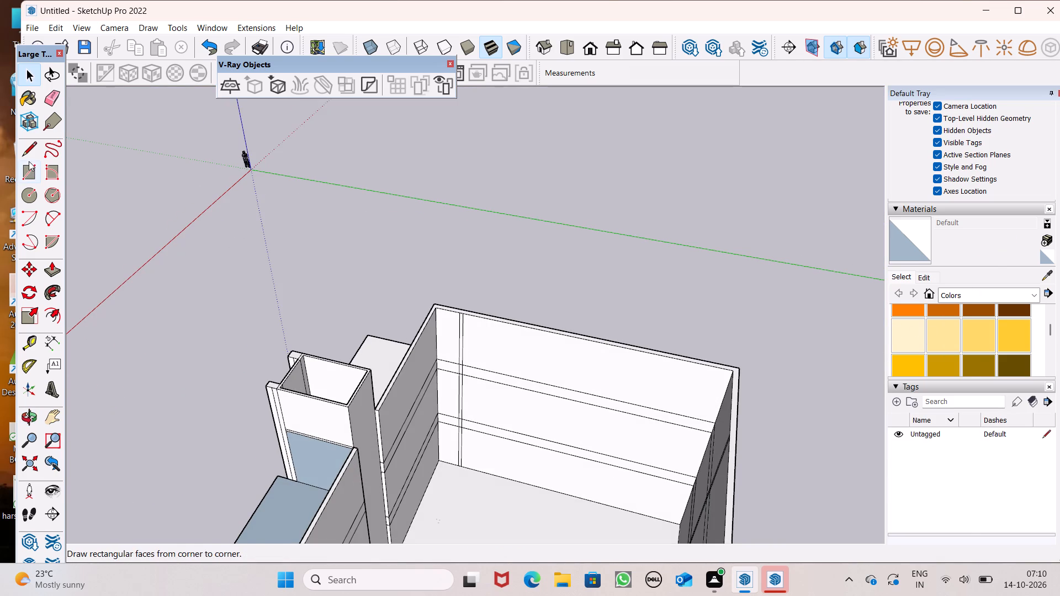
Draw a line about 3' 11" long along the lower horizontal band on the top storey's inner left side wall.
left_click(24, 145)
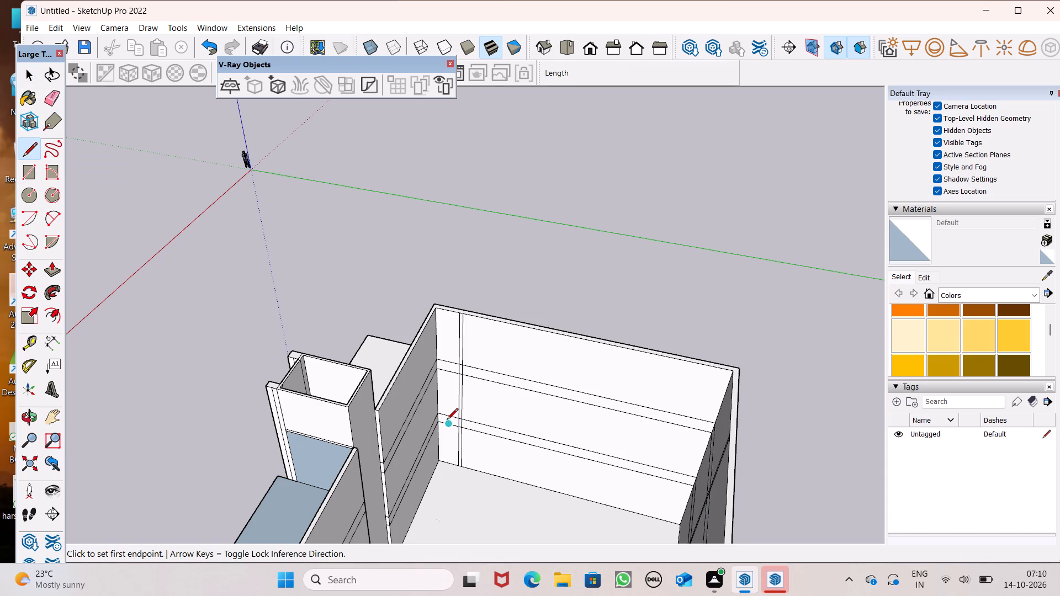
double_click(474, 421)
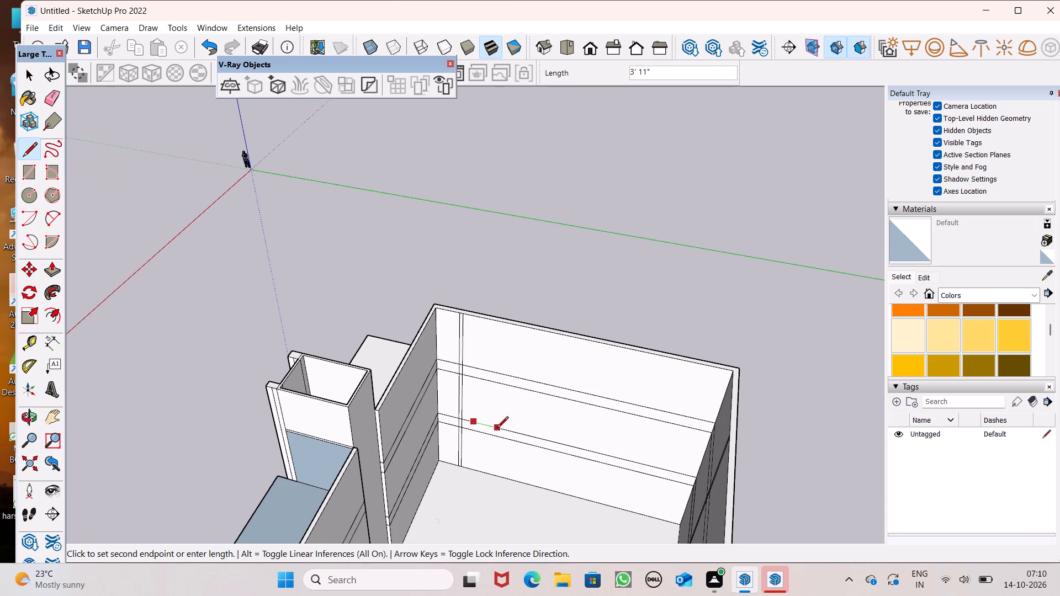
left_click(497, 429)
Erase the paired vertical line segments near the front corner of the top storey's inner left side wall.
left_click(55, 99)
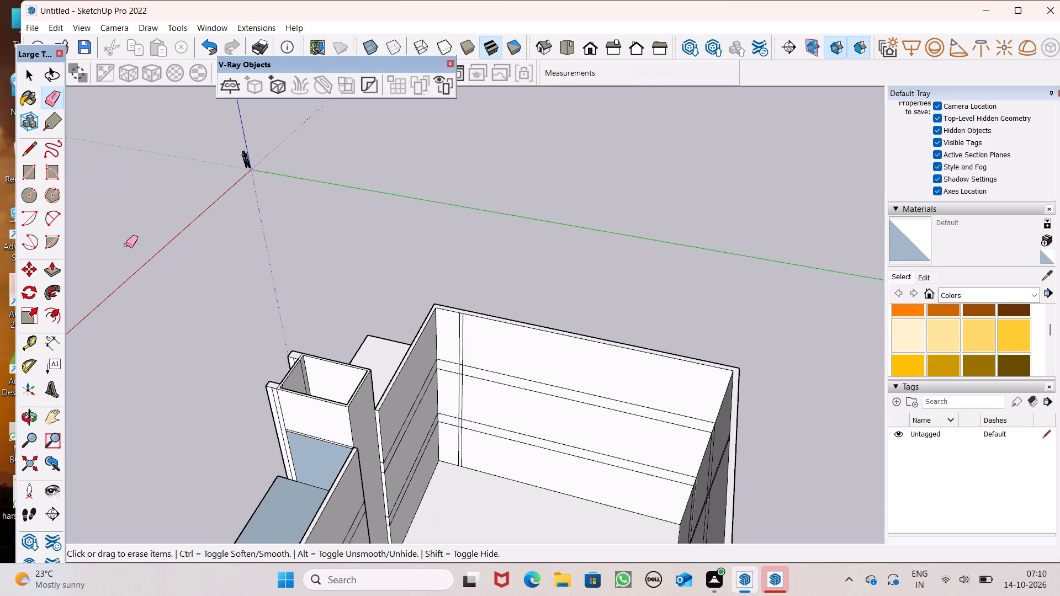
scroll(468, 587, "up", 8)
scroll(474, 376, "up", 7)
left_click_drag(408, 347, 424, 347)
Erase the two short vertical segments crossing the lower horizontal band on the opposite inner side wall, near the front corner.
scroll(423, 338, "down", 7)
scroll(590, 264, "down", 6)
middle_click_drag(598, 320, 257, 408)
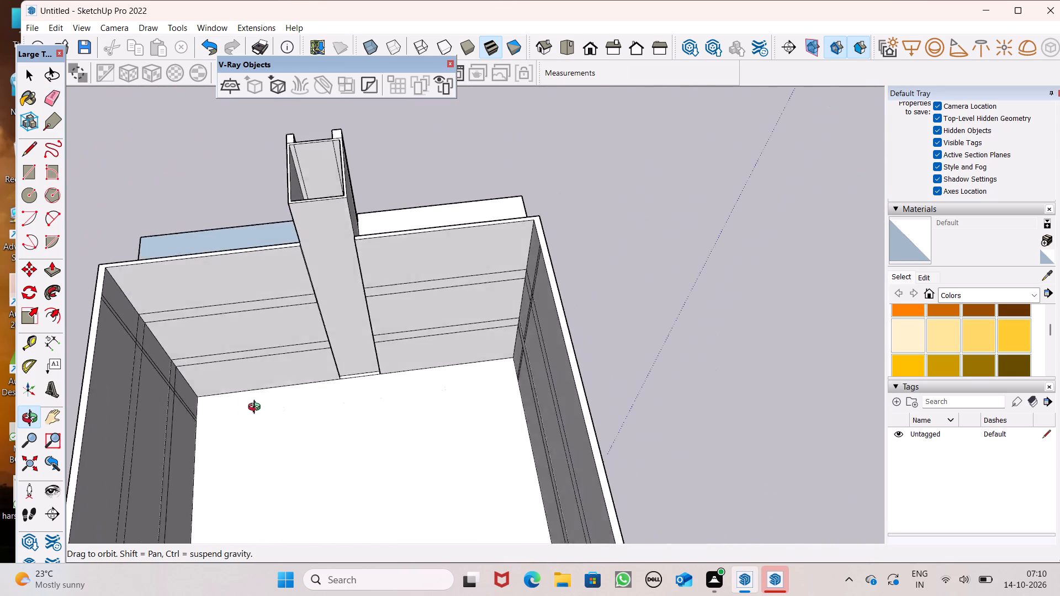
middle_click_drag(257, 408, 78, 369)
scroll(231, 295, "up", 7)
scroll(243, 243, "up", 3)
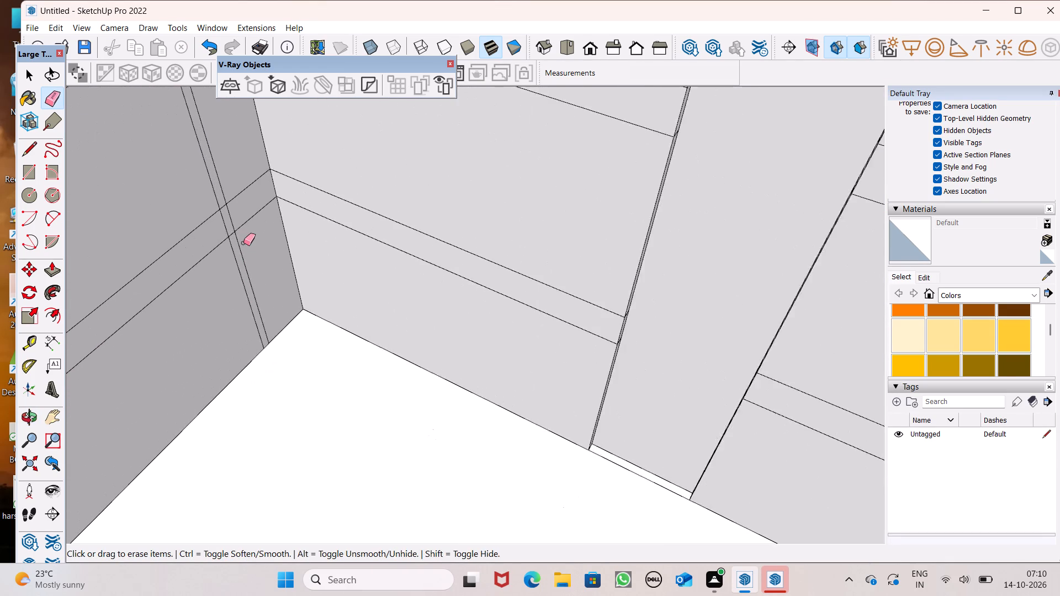
scroll(243, 243, "up", 1)
left_click_drag(236, 210, 214, 222)
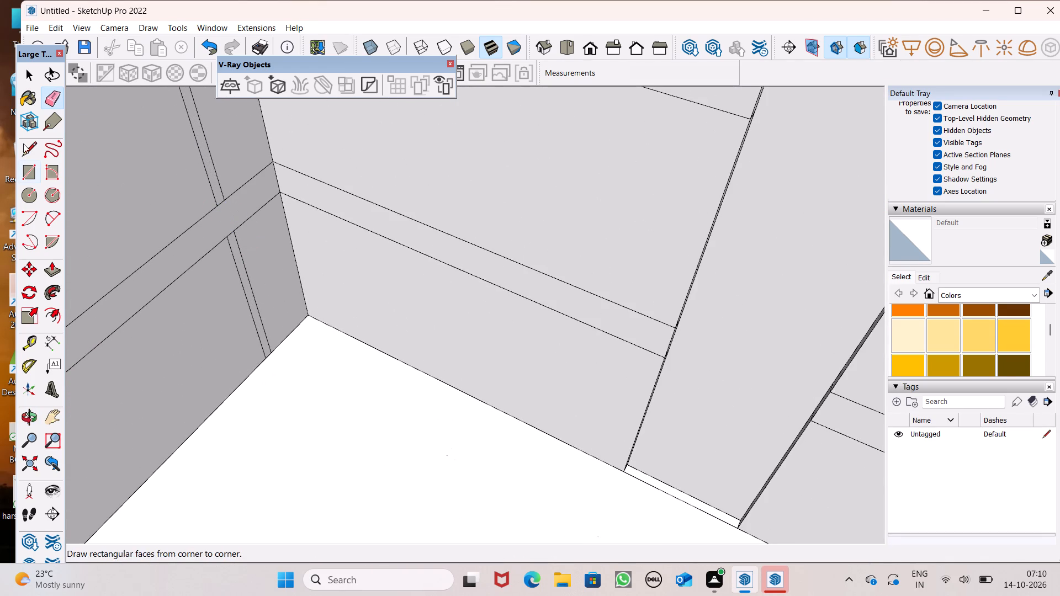
Draw a line about 2' 2 13/16" long along the band's upper edge on the inner front wall, near the corner.
left_click(23, 142)
left_click(287, 166)
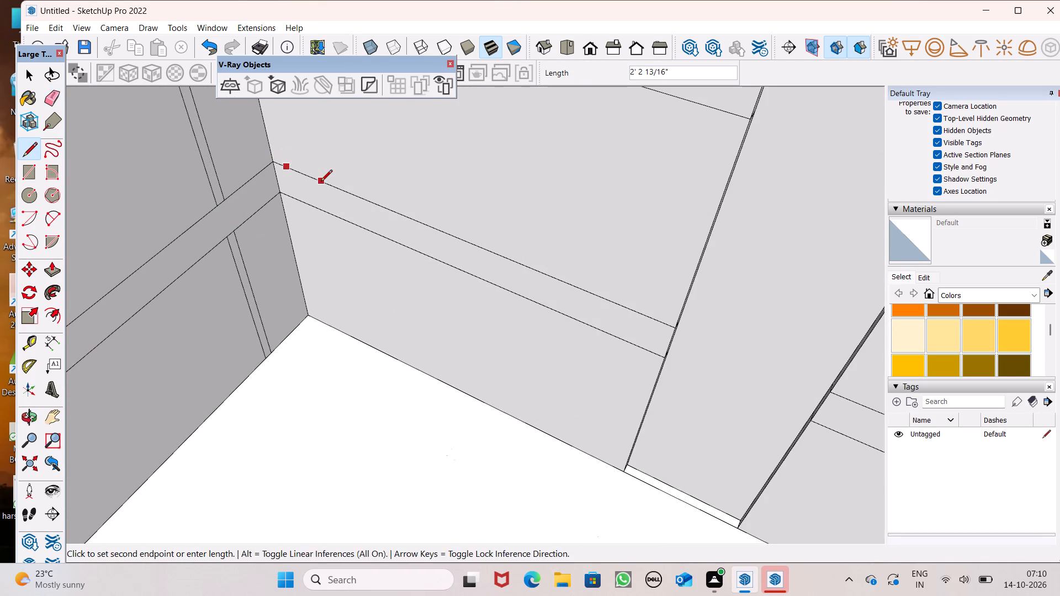
left_click(321, 182)
Erase both pairs of vertical lines above the upper horizontal band on the top storey's inner back wall.
scroll(341, 234, "down", 6)
middle_click_drag(344, 350, 897, 382)
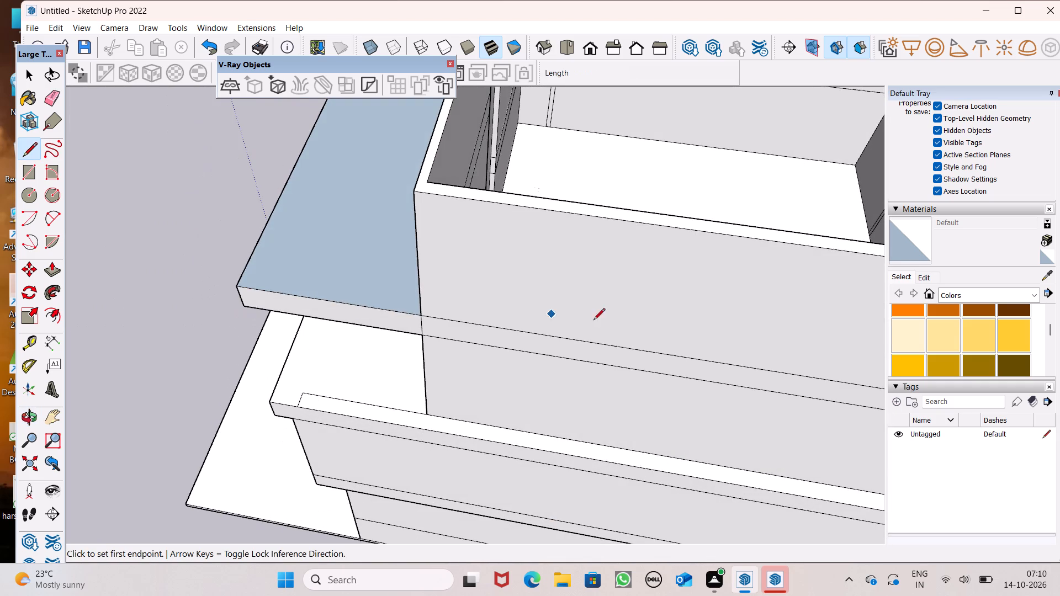
scroll(308, 376, "down", 7)
middle_click_drag(305, 409, 678, 391)
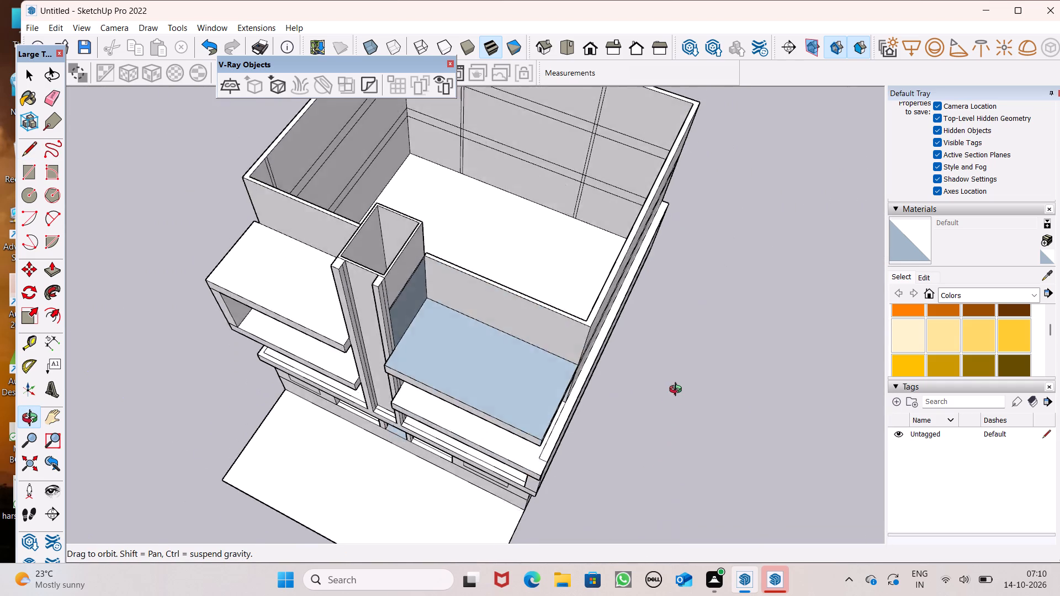
middle_click_drag(678, 391, 659, 338)
scroll(494, 338, "down", 7)
scroll(476, 142, "up", 7)
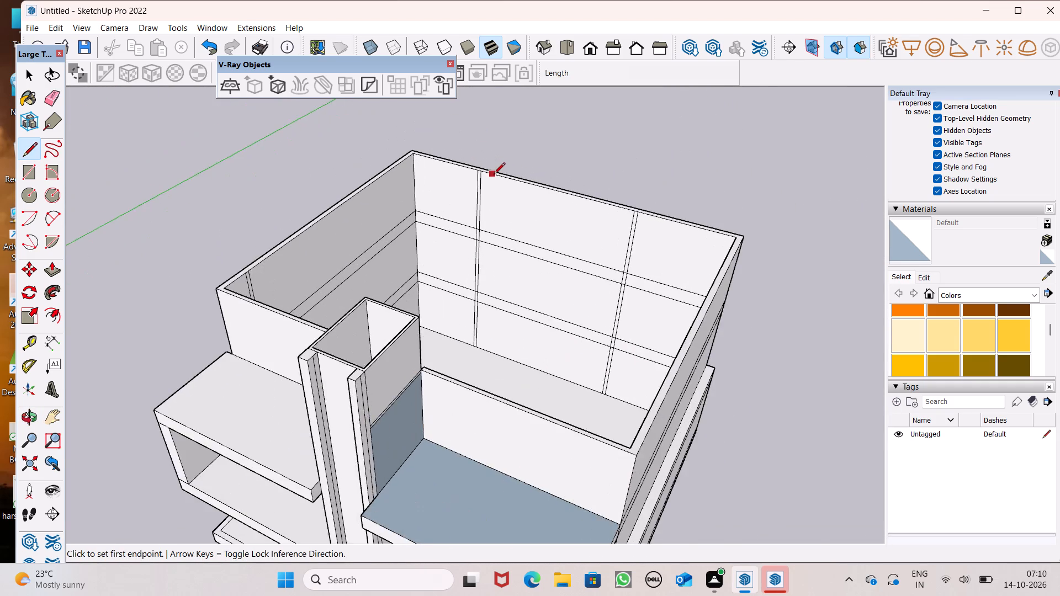
scroll(494, 175, "up", 3)
left_click(53, 106)
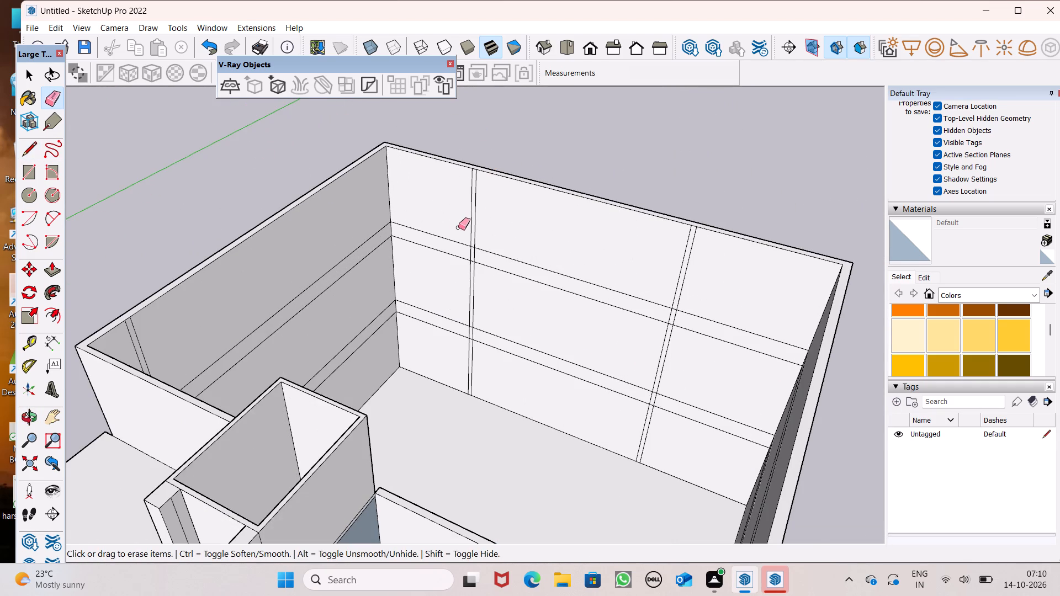
left_click_drag(459, 227, 696, 264)
left_click_drag(410, 213, 487, 222)
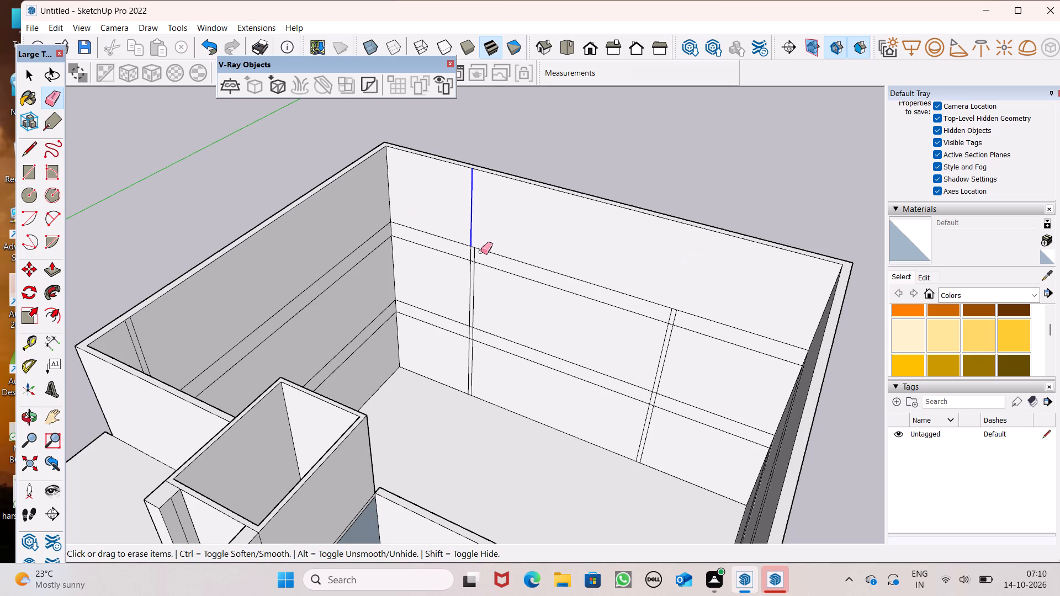
Erase the paired vertical lines between the two horizontal bands and below the lower band on the inner back wall.
left_click(476, 288)
left_click_drag(665, 352, 675, 361)
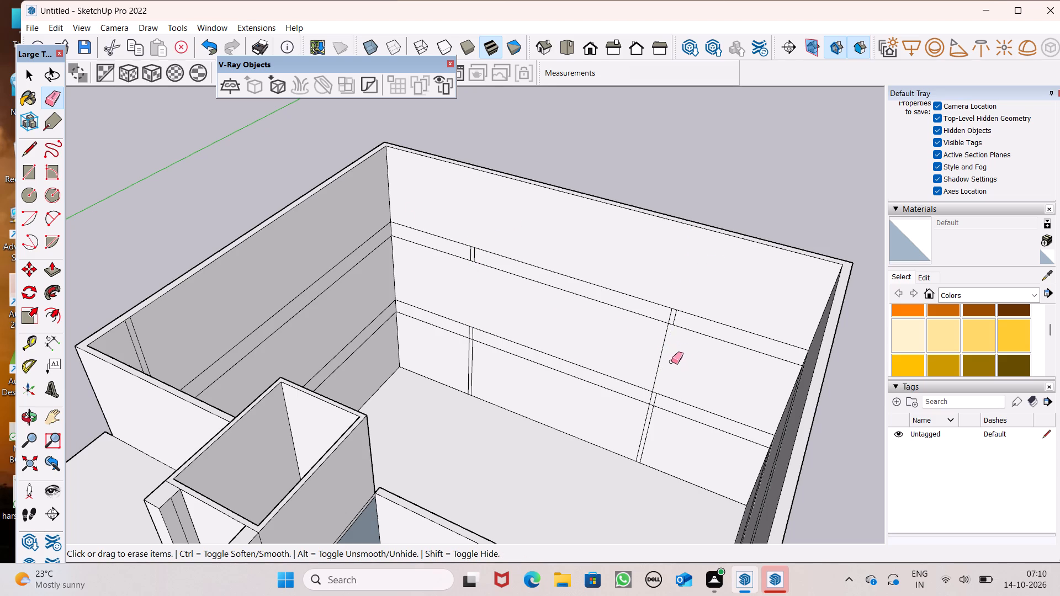
left_click_drag(667, 358, 657, 356)
scroll(642, 433, "up", 3)
left_click_drag(648, 433, 645, 433)
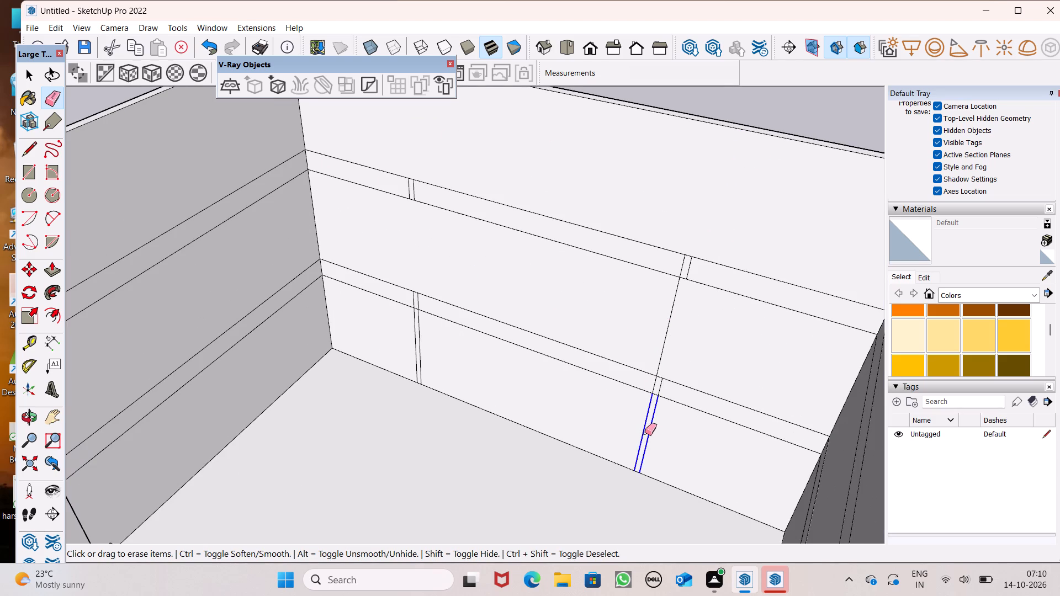
left_click_drag(645, 433, 653, 433)
left_click_drag(661, 365, 651, 357)
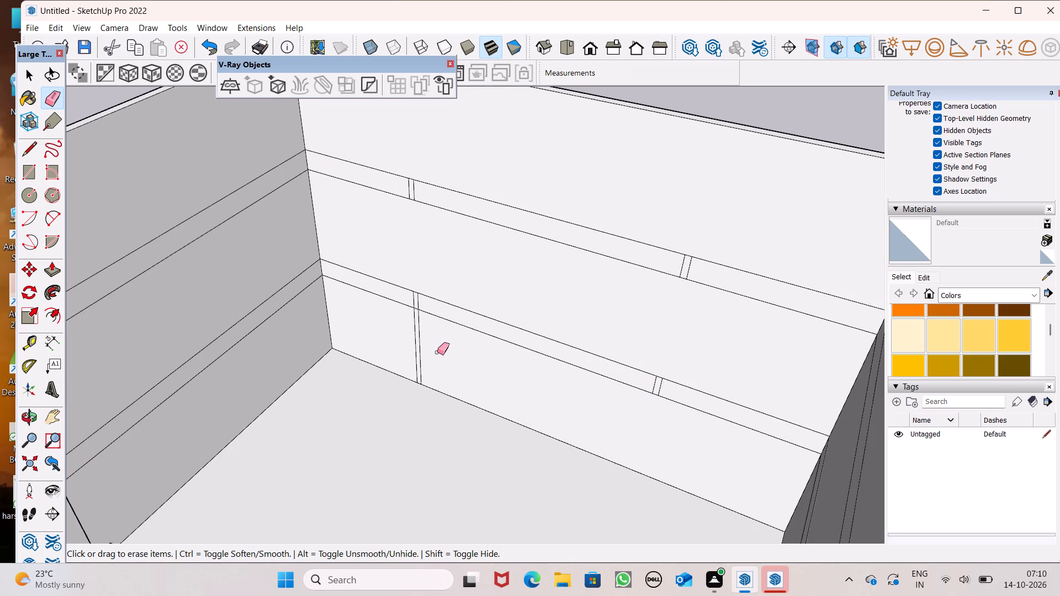
left_click_drag(437, 352, 406, 329)
Erase the remaining short vertical segments inside the two horizontal bands on the inner back wall.
scroll(412, 297, "up", 7)
left_click_drag(412, 297, 442, 316)
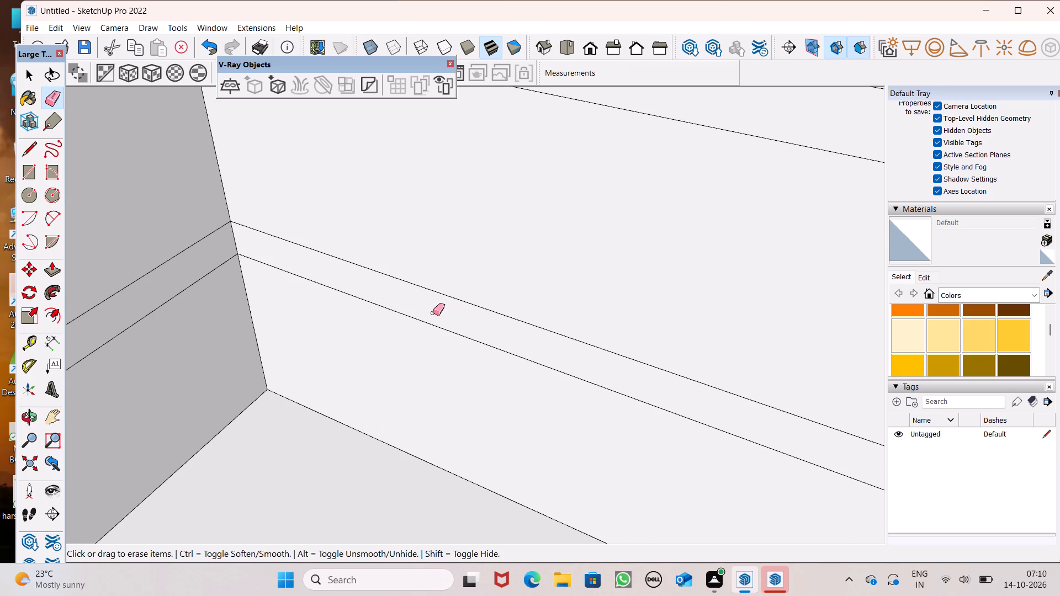
scroll(442, 446, "down", 5)
left_click_drag(430, 246, 429, 246)
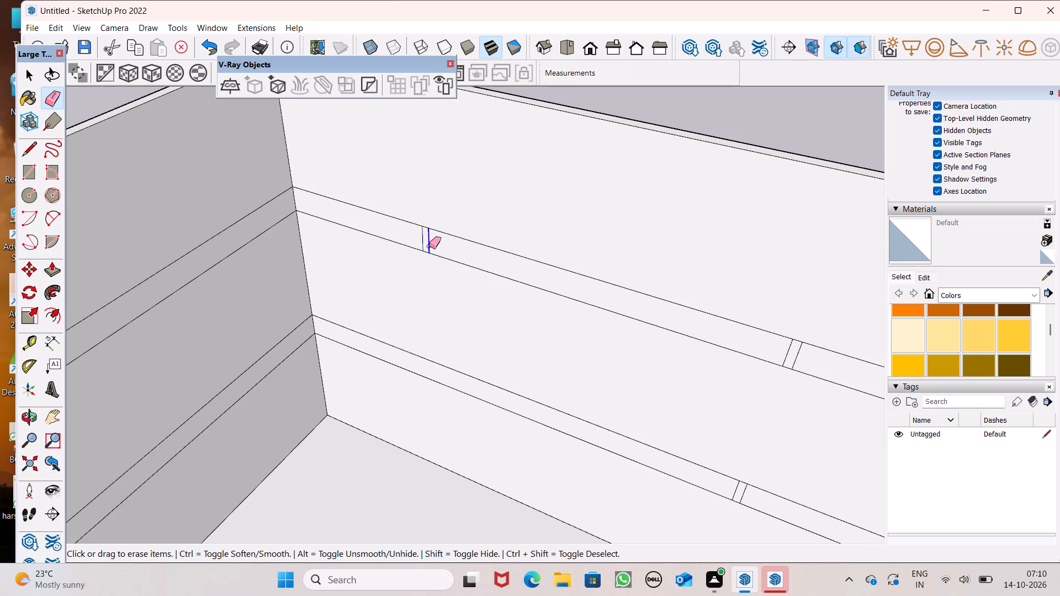
left_click_drag(429, 246, 424, 243)
scroll(377, 301, "down", 2)
scroll(706, 371, "up", 4)
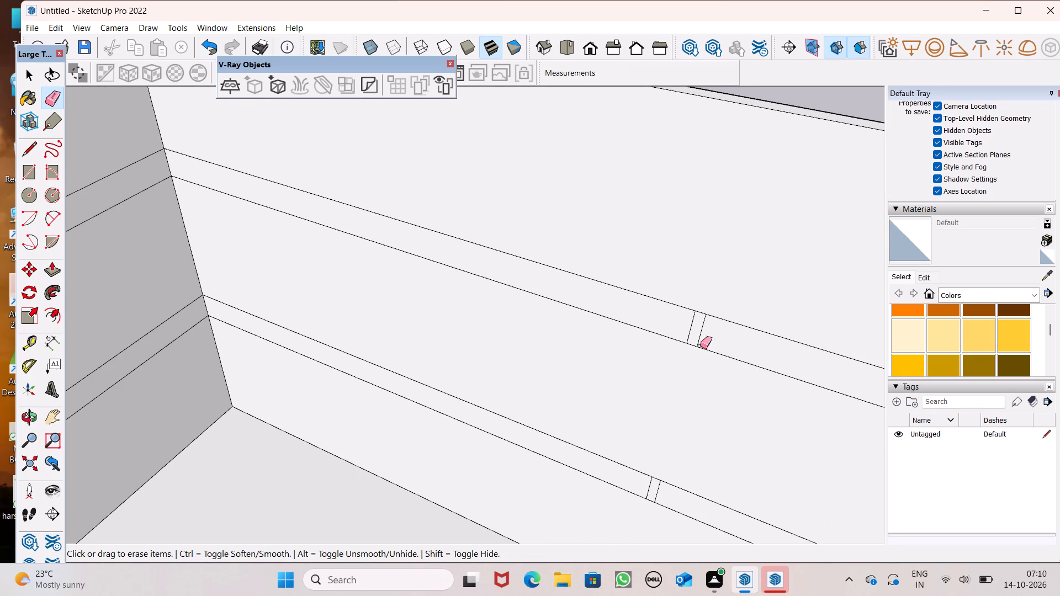
left_click_drag(698, 333, 708, 339)
scroll(649, 345, "down", 2)
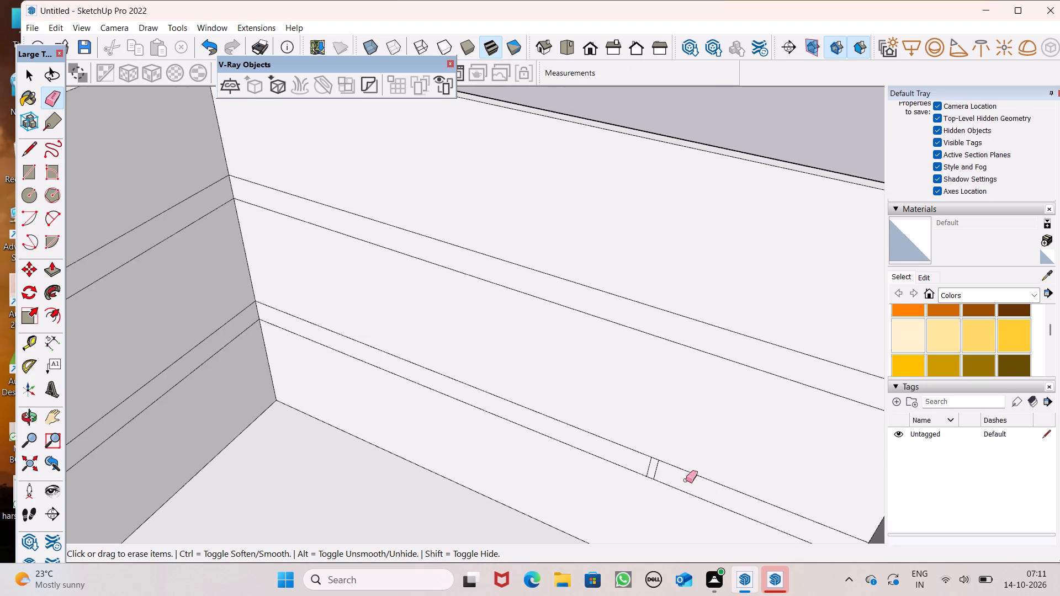
scroll(690, 485, "up", 6)
left_click_drag(632, 457, 613, 451)
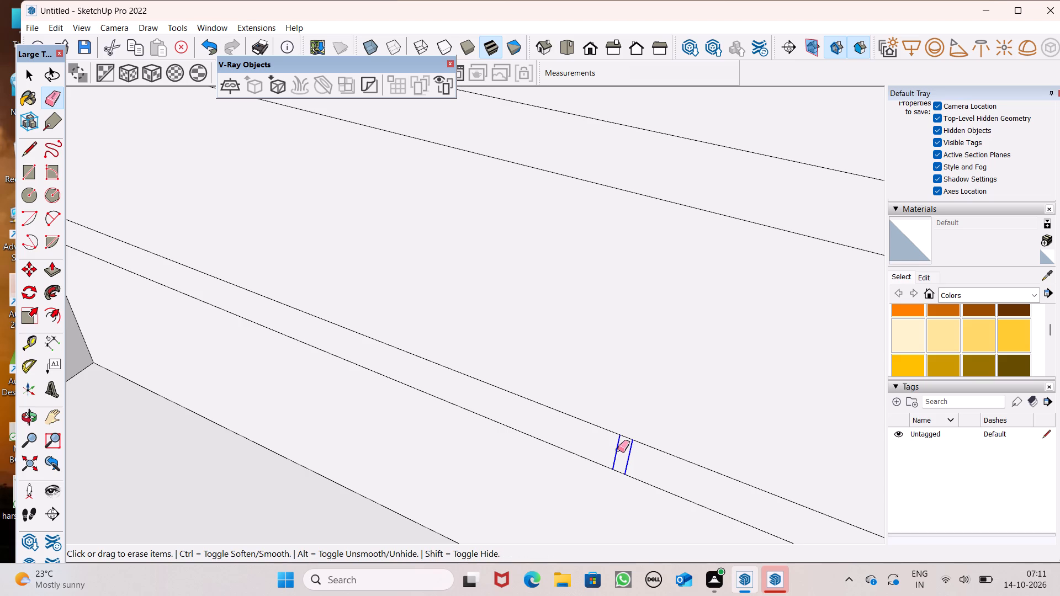
scroll(596, 401, "down", 5)
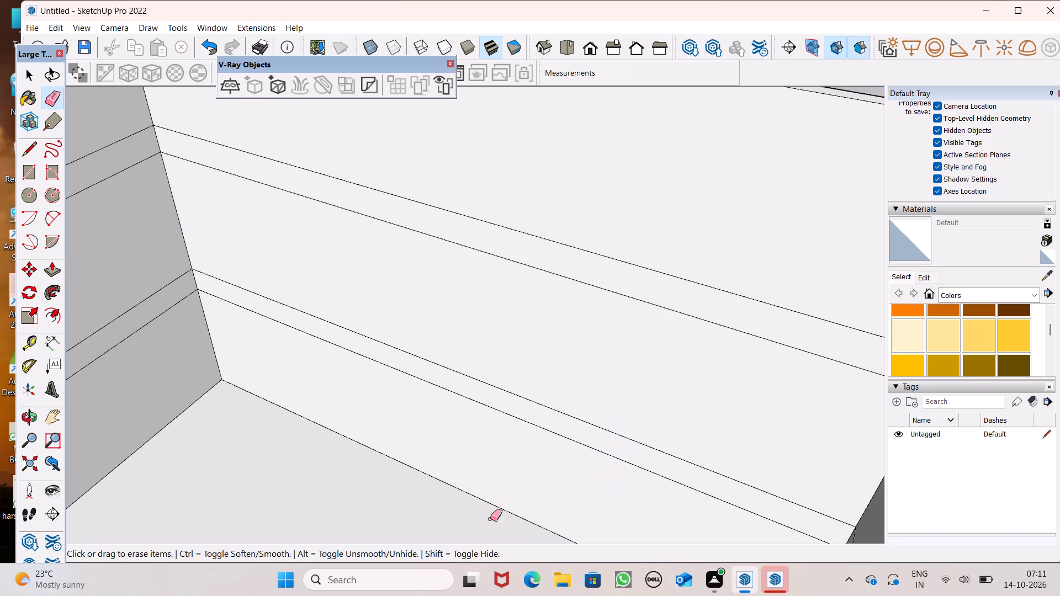
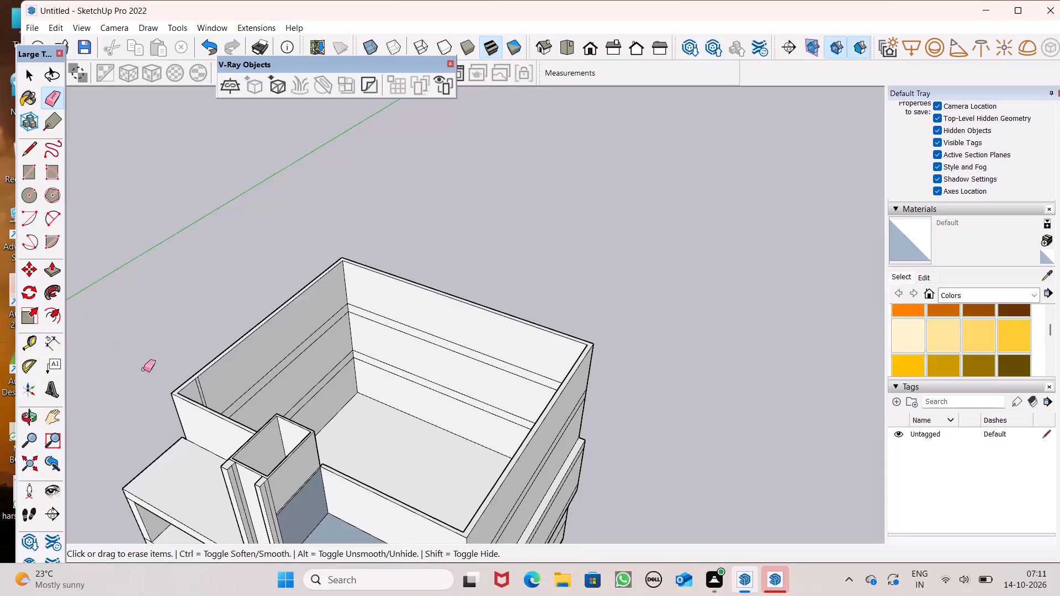
Erase the stray paired vertical lines crossing the horizontal bands on the inner face of the room's wall.
middle_click_drag(226, 416, 0, 485)
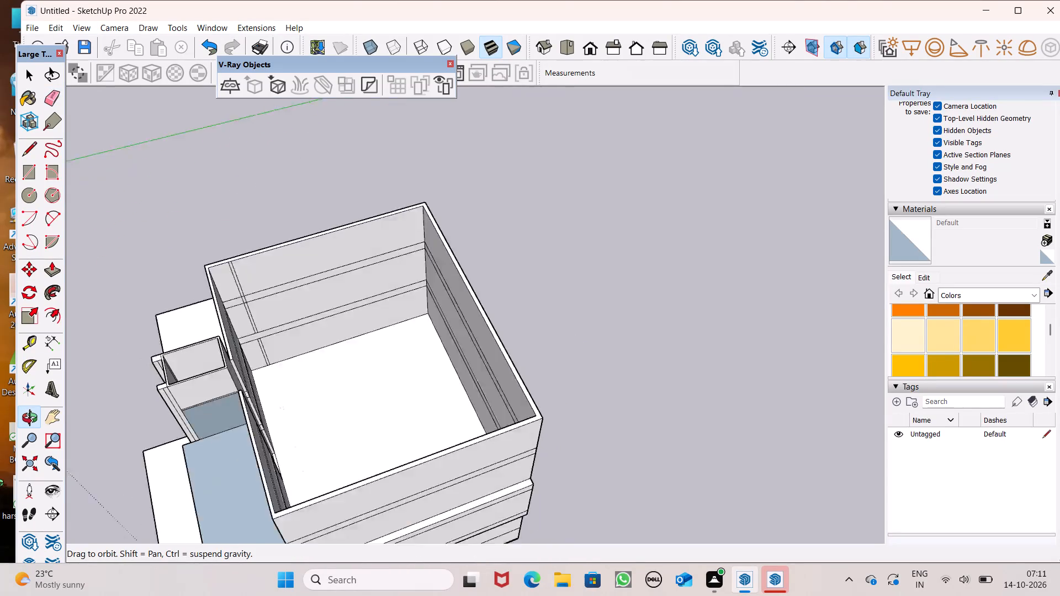
middle_click_drag(0, 485, 0, 449)
scroll(215, 309, "up", 6)
left_click_drag(273, 279, 265, 288)
scroll(284, 310, "up", 9)
left_click_drag(278, 311, 258, 312)
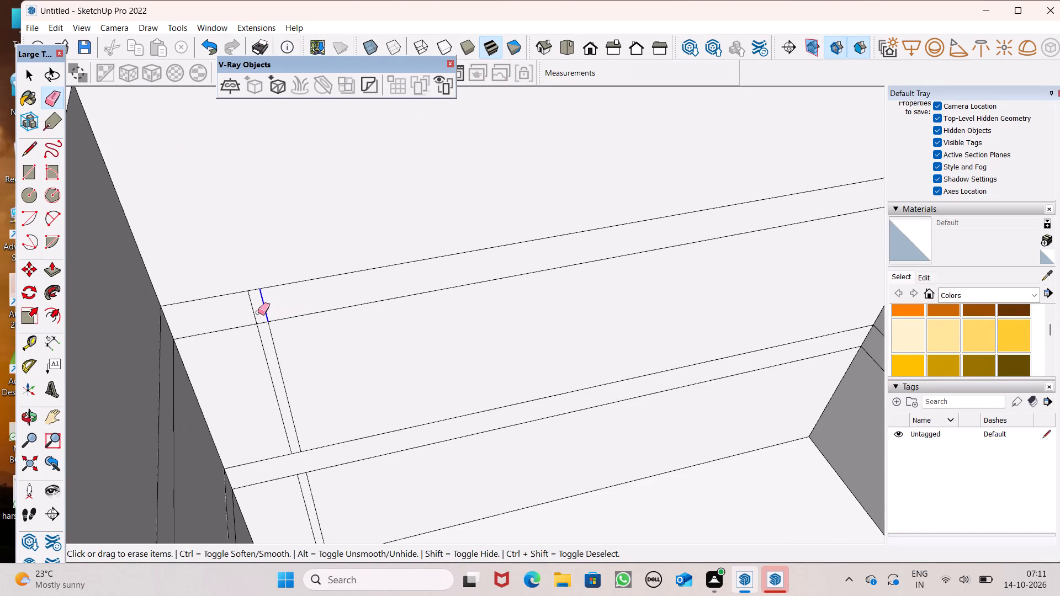
left_click_drag(258, 312, 256, 313)
left_click_drag(256, 313, 247, 317)
left_click_drag(284, 361, 275, 379)
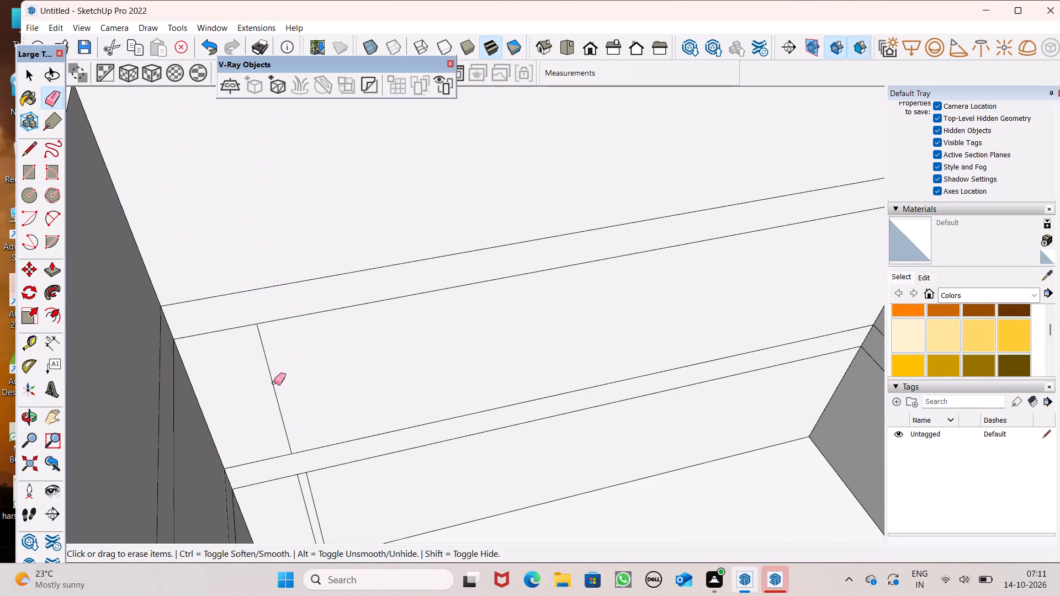
left_click_drag(279, 384, 272, 390)
left_click_drag(324, 493, 296, 508)
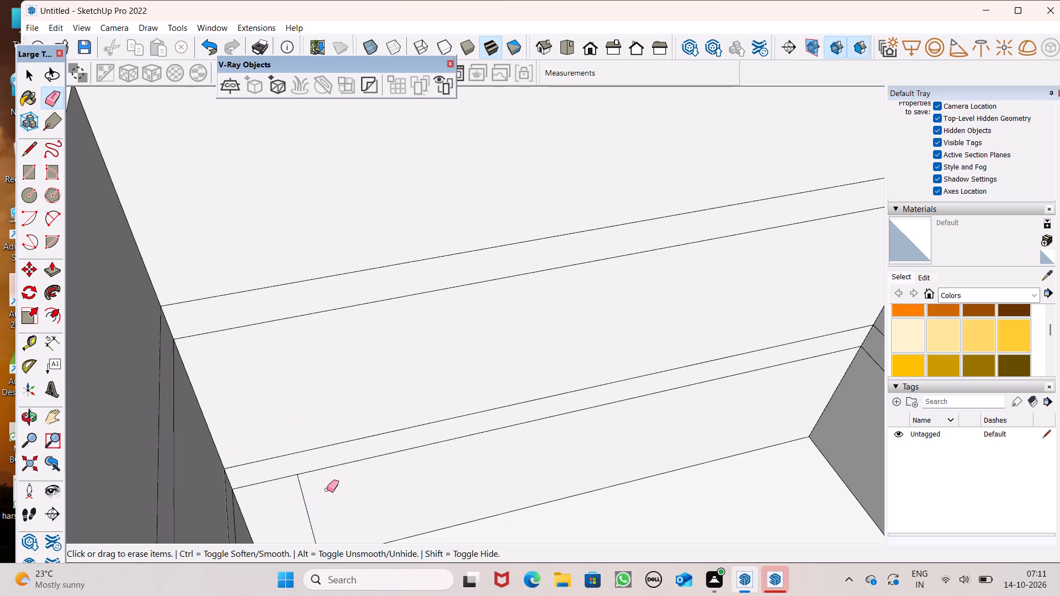
left_click_drag(312, 494, 295, 507)
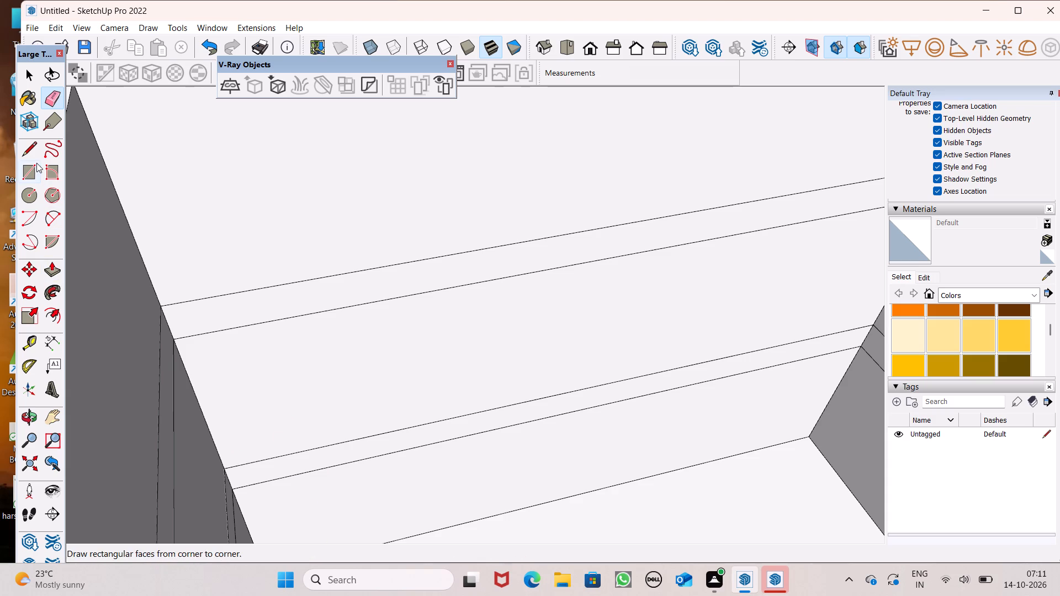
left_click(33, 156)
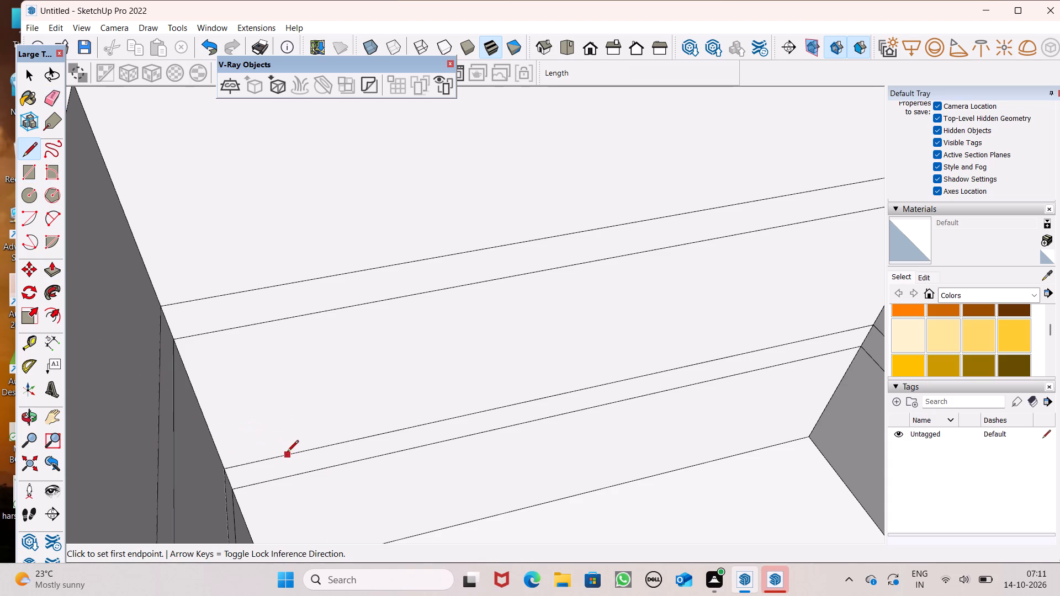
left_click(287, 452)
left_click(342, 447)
Draw a 48' 6" by 40' 6 15/16" rectangle between opposite inside corners at the top line of the lower wall band.
scroll(338, 435, "down", 6)
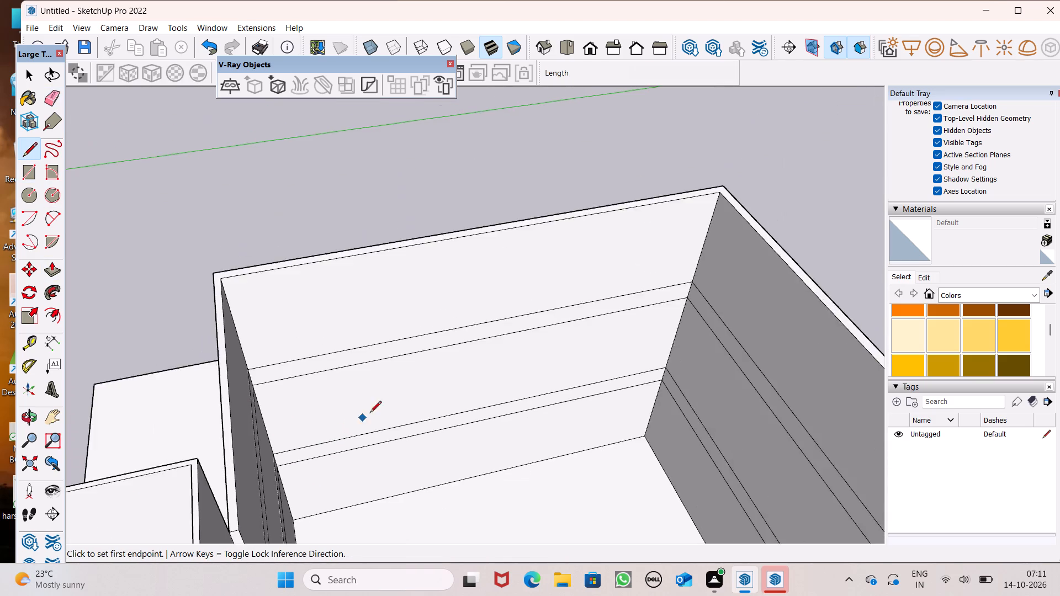
scroll(375, 408, "down", 3)
middle_click_drag(441, 483, 263, 442)
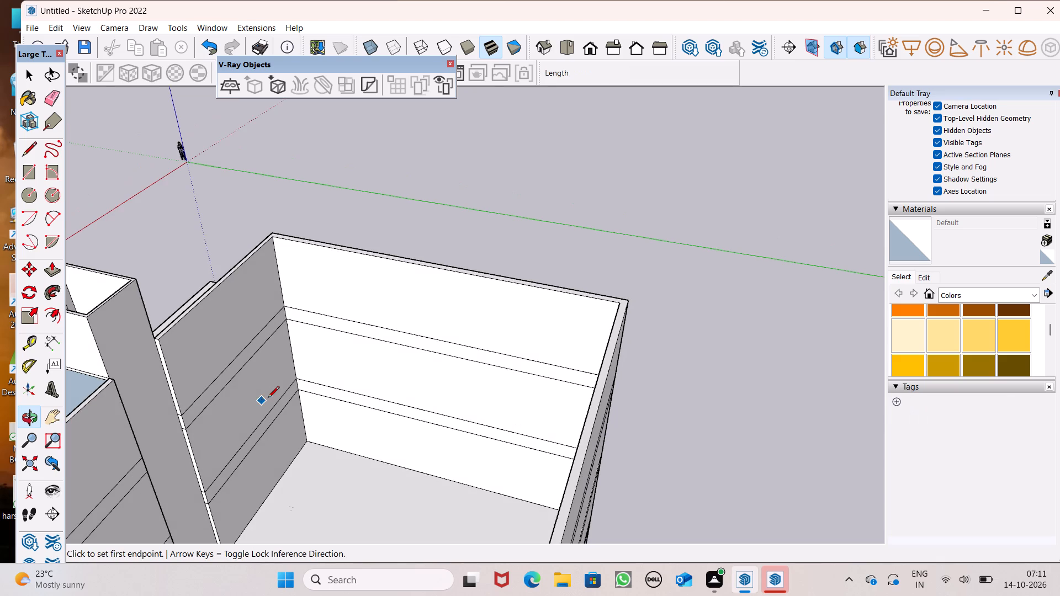
scroll(275, 403, "down", 1)
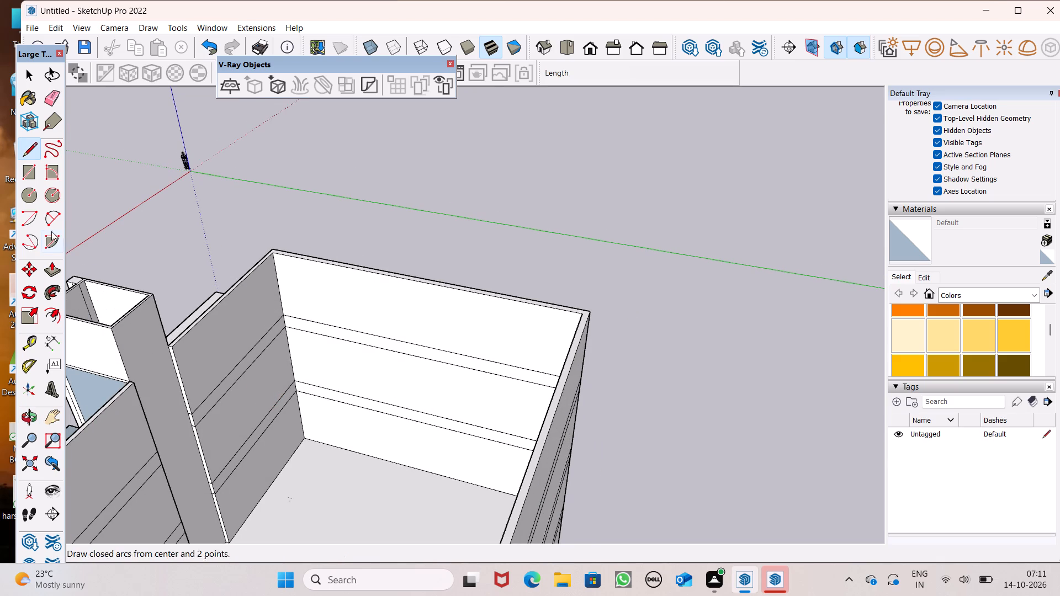
left_click(29, 177)
middle_click_drag(328, 540, 414, 551)
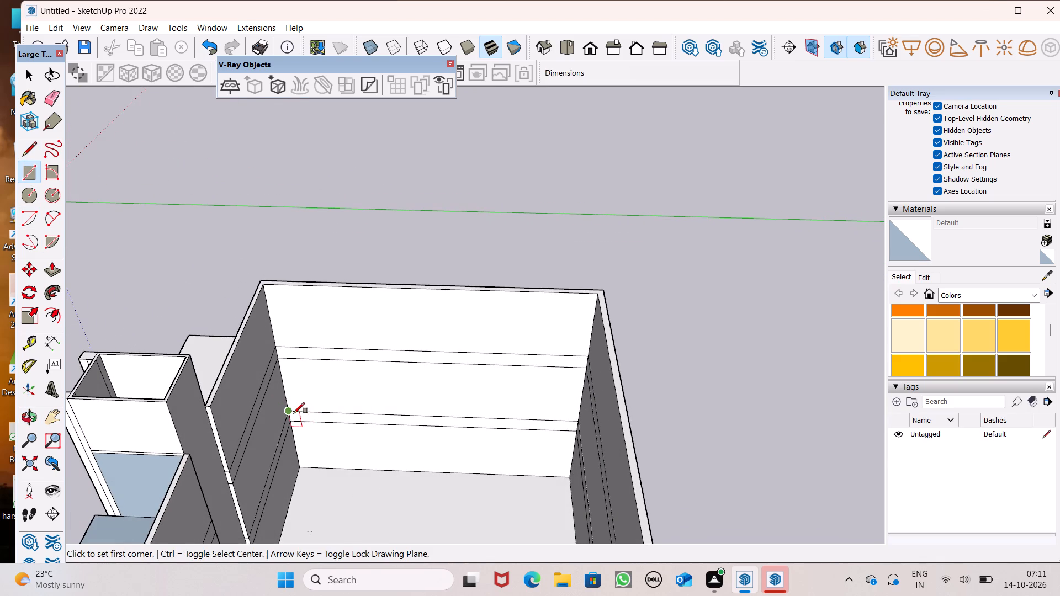
left_click(293, 413)
scroll(546, 464, "down", 4)
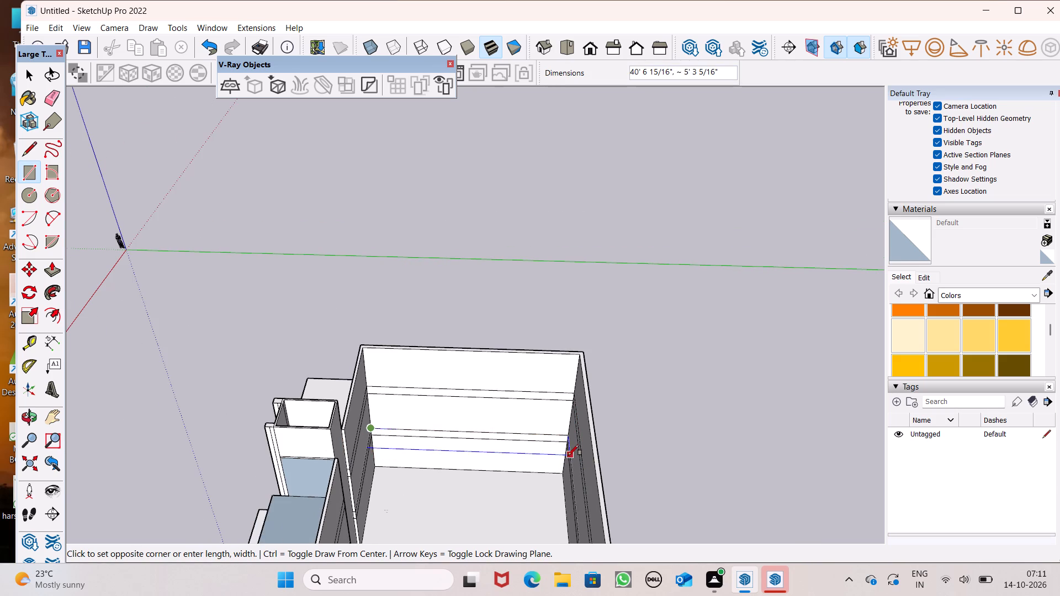
scroll(568, 454, "up", 12)
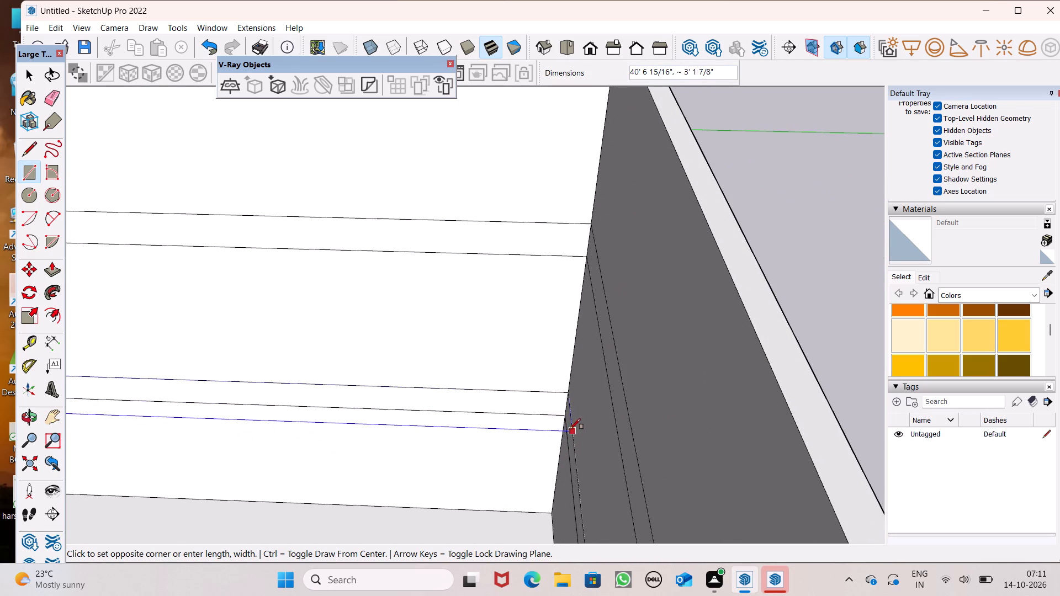
left_click(569, 392)
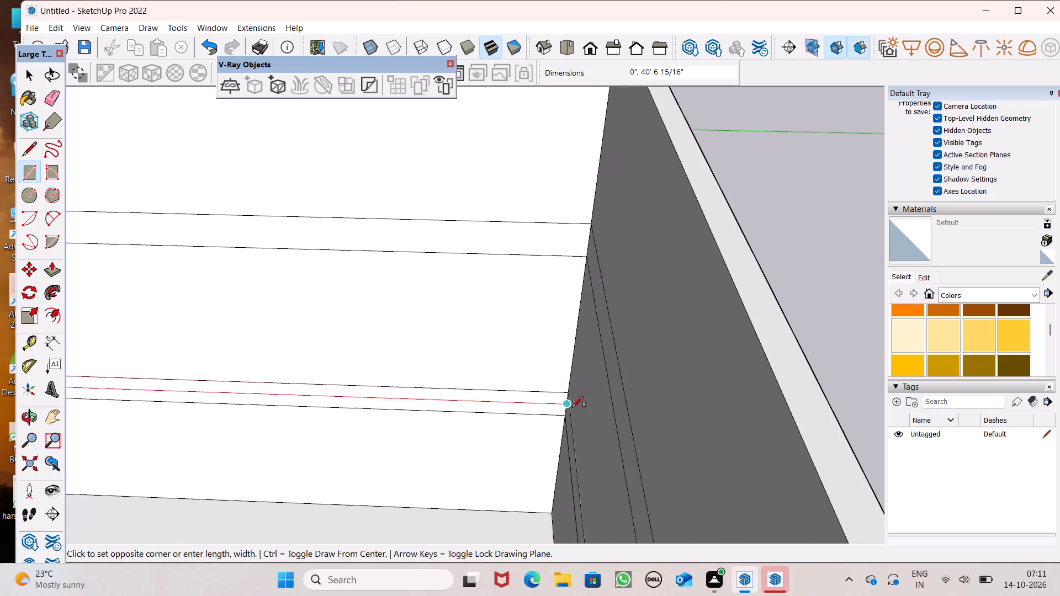
scroll(592, 484, "down", 6)
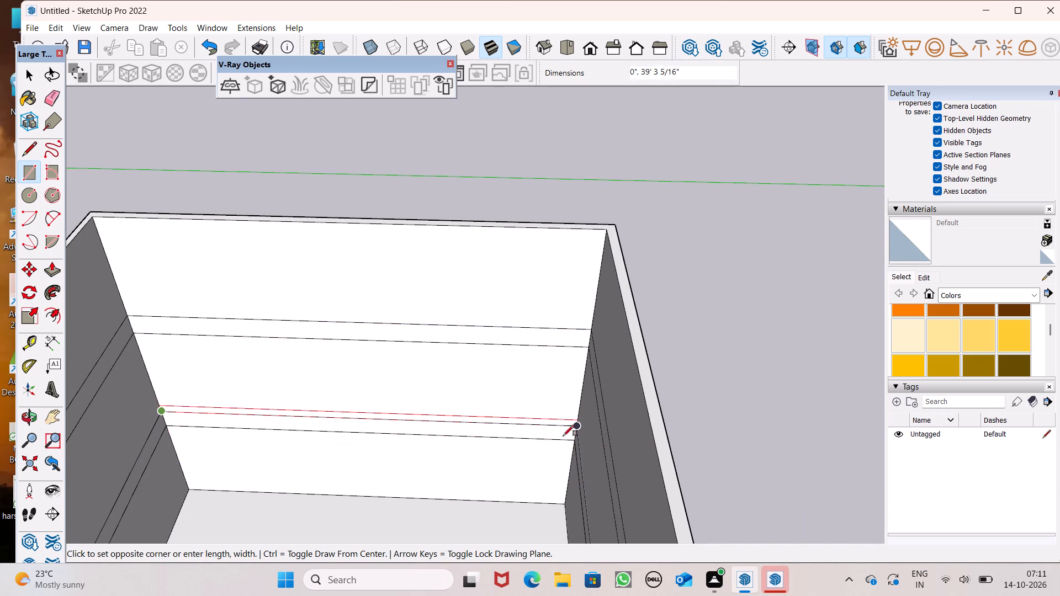
scroll(613, 480, "down", 7)
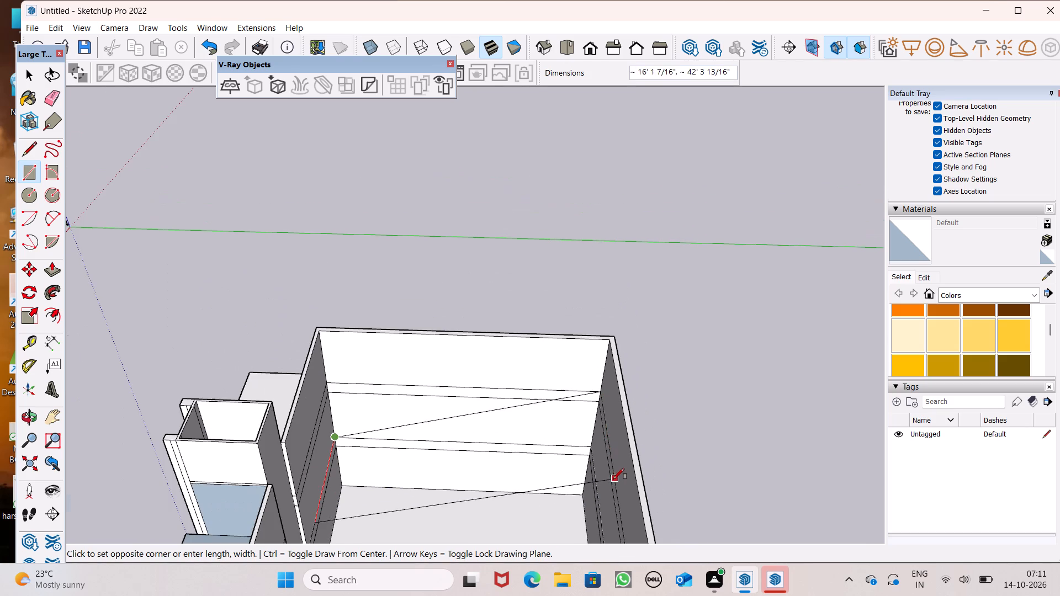
middle_click_drag(586, 533, 680, 561)
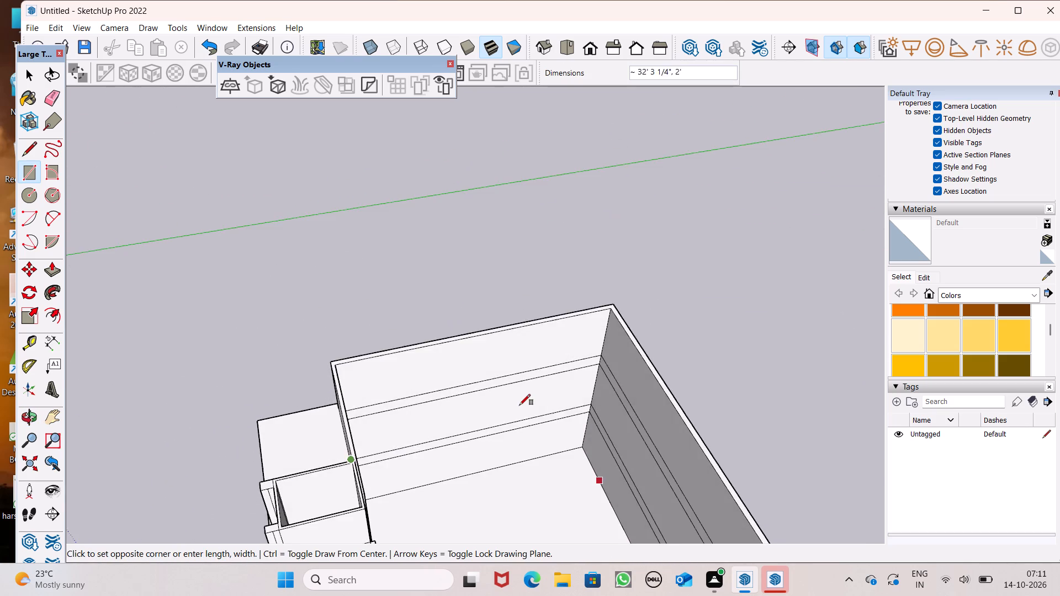
scroll(520, 405, "down", 5)
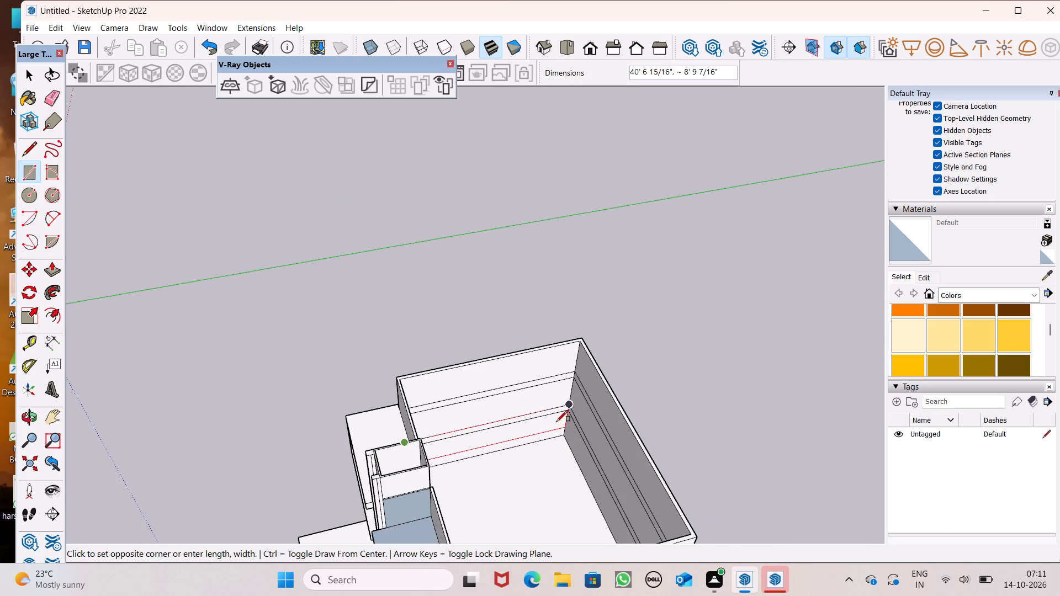
scroll(558, 421, "down", 6)
middle_click_drag(590, 485, 539, 588)
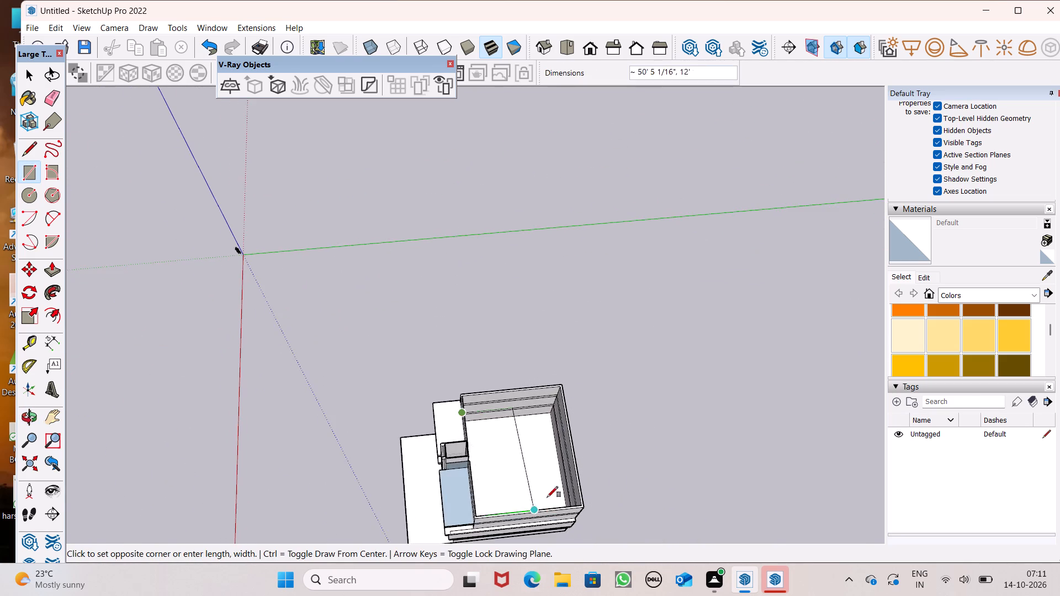
scroll(569, 493, "up", 13)
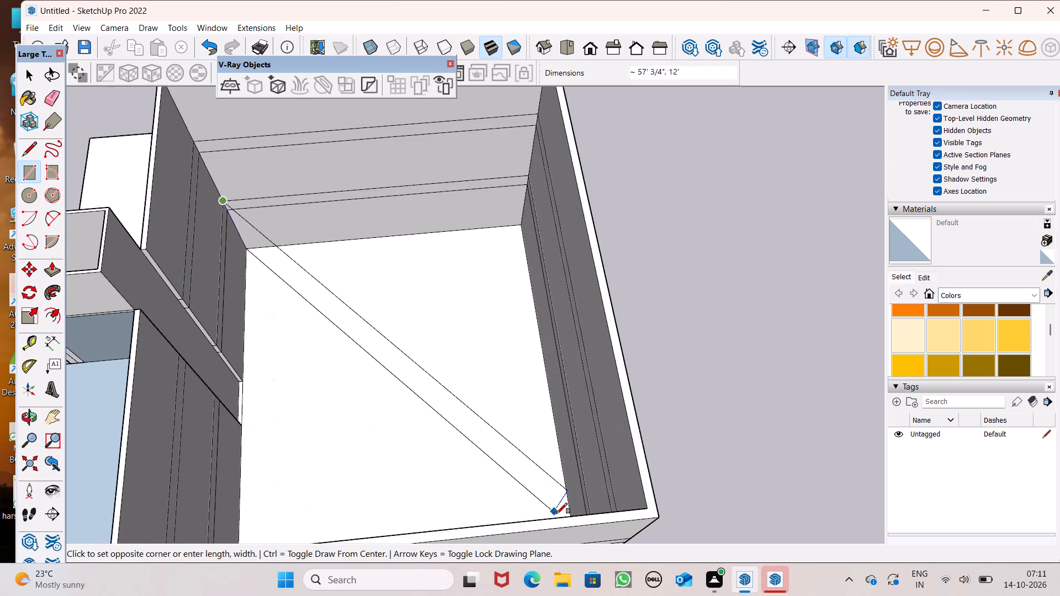
middle_click_drag(579, 504, 587, 543)
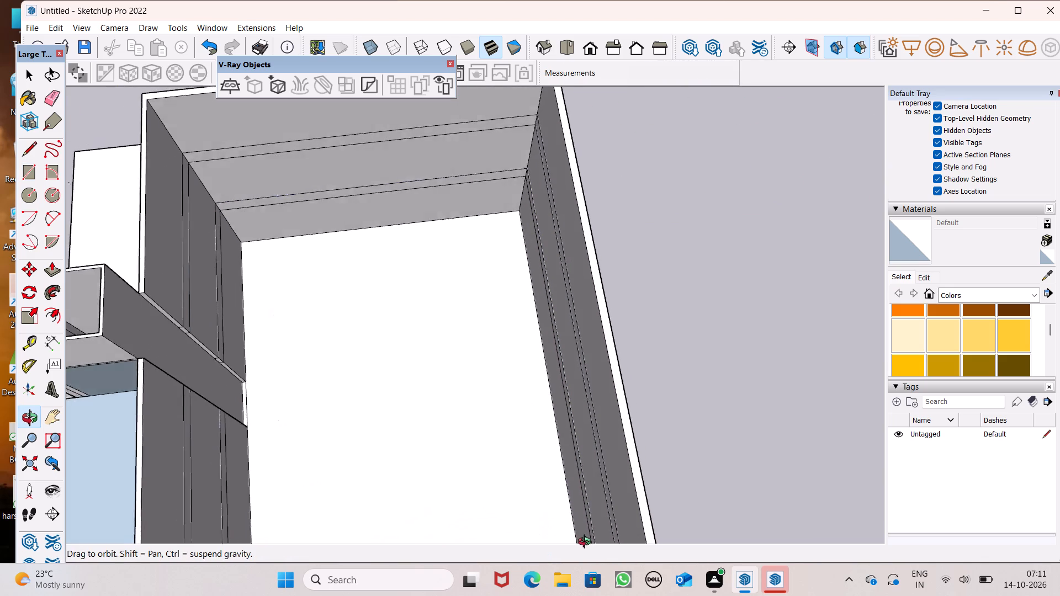
middle_click_drag(587, 543, 589, 536)
scroll(589, 536, "up", 1)
scroll(564, 430, "down", 6)
middle_click_drag(571, 472, 609, 578)
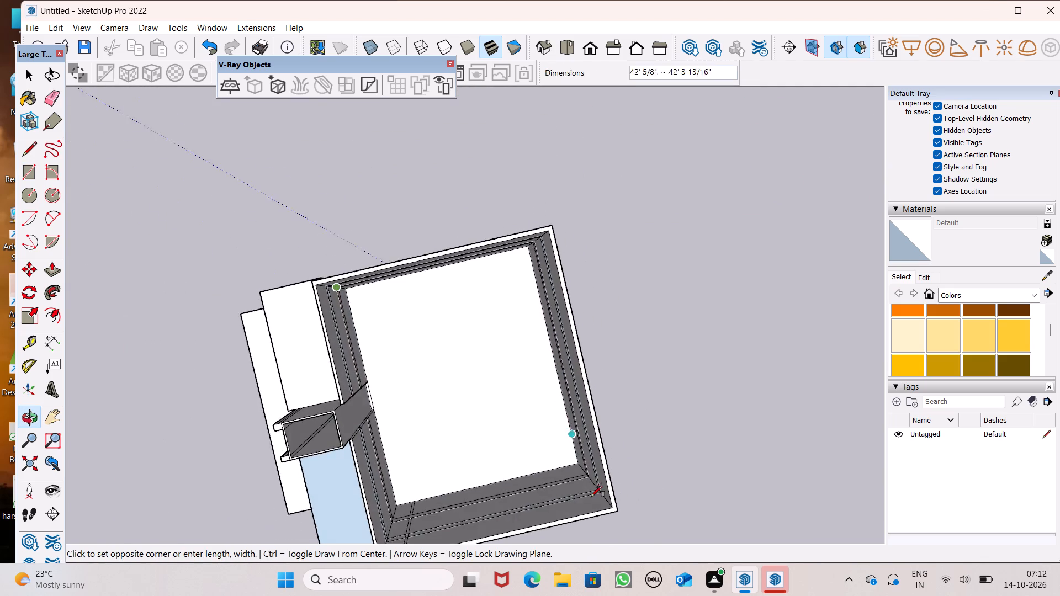
scroll(591, 492, "up", 7)
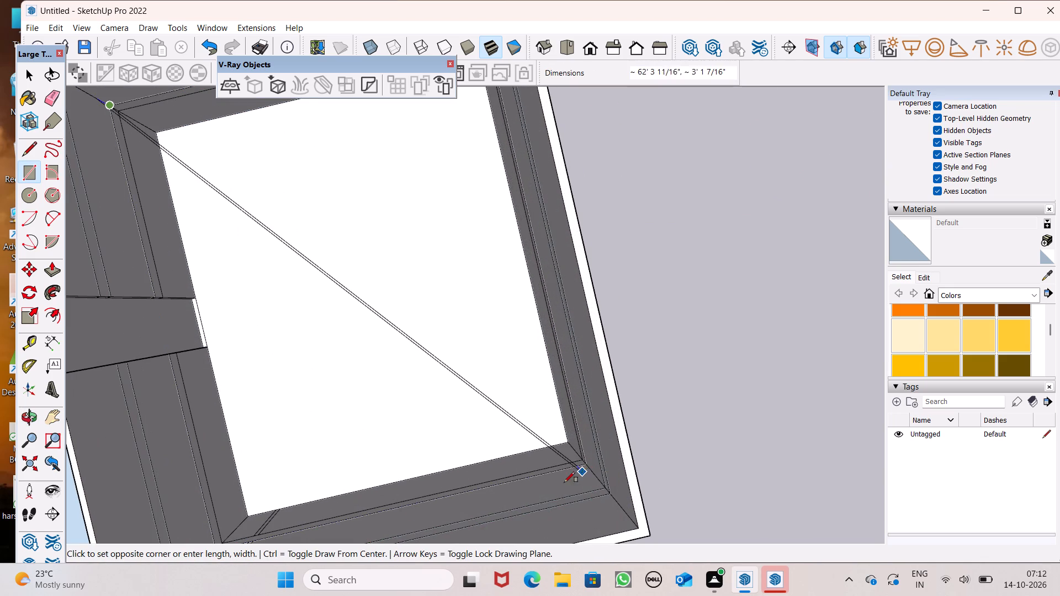
scroll(513, 485, "up", 4)
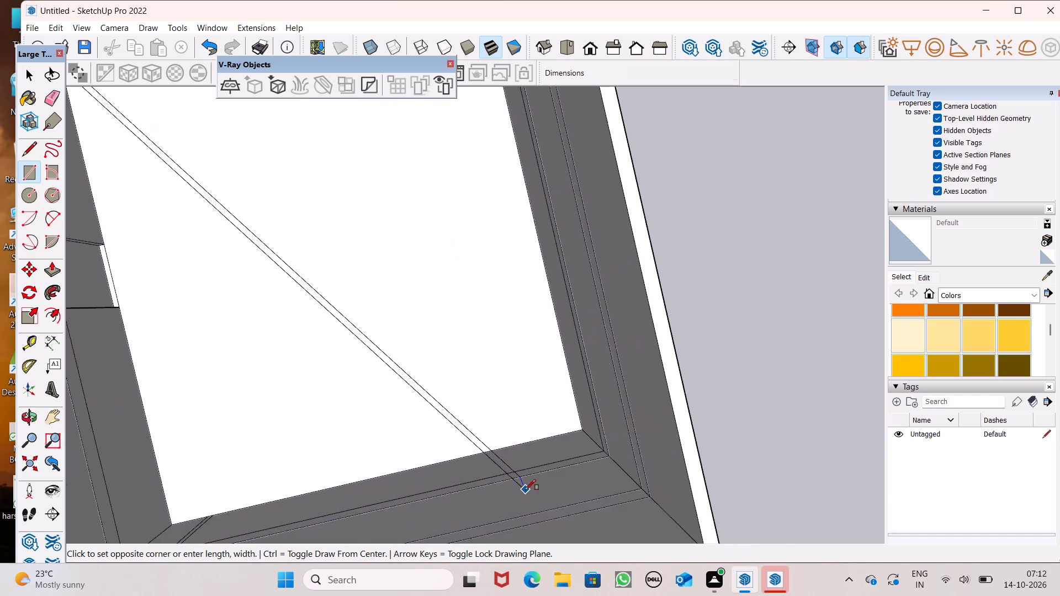
scroll(525, 490, "up", 3)
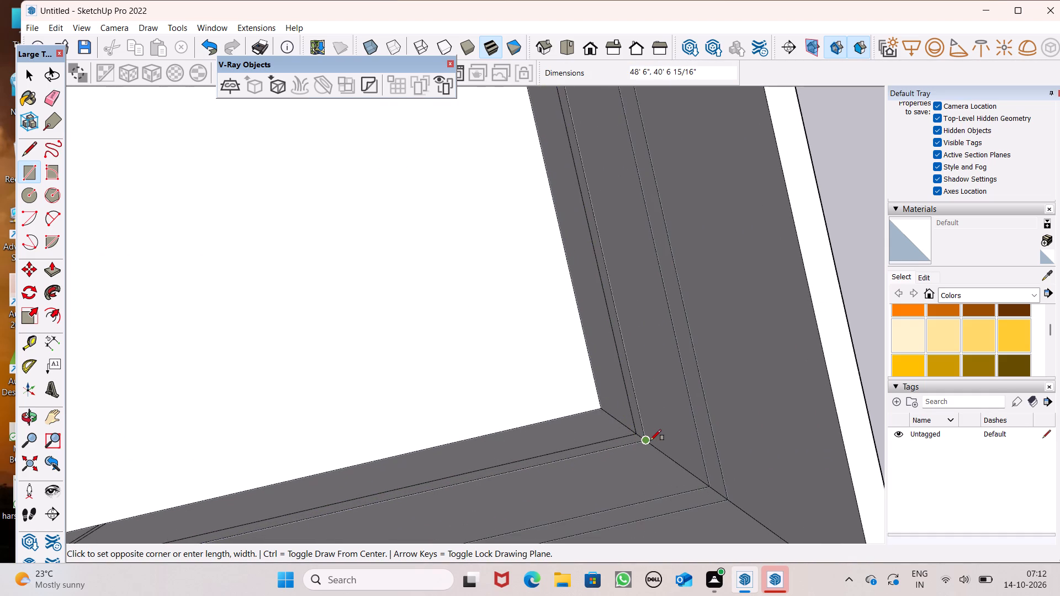
left_click(648, 440)
scroll(608, 413, "down", 12)
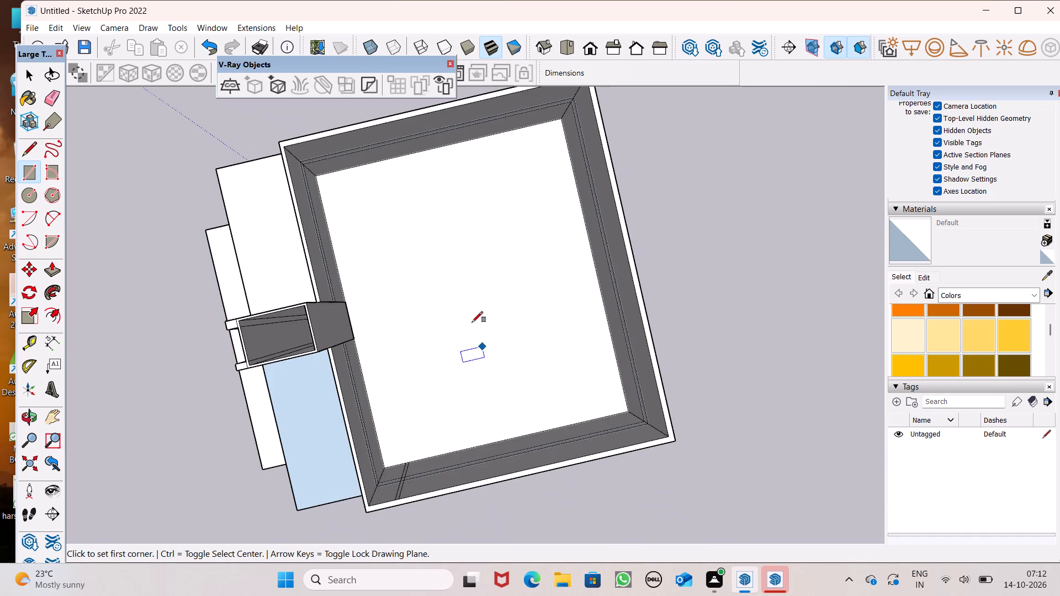
Draw a 48' 6" by 40' 6 15/16" rectangle between opposite inside corners at the top line of the upper wall band.
middle_click_drag(465, 303, 436, 251)
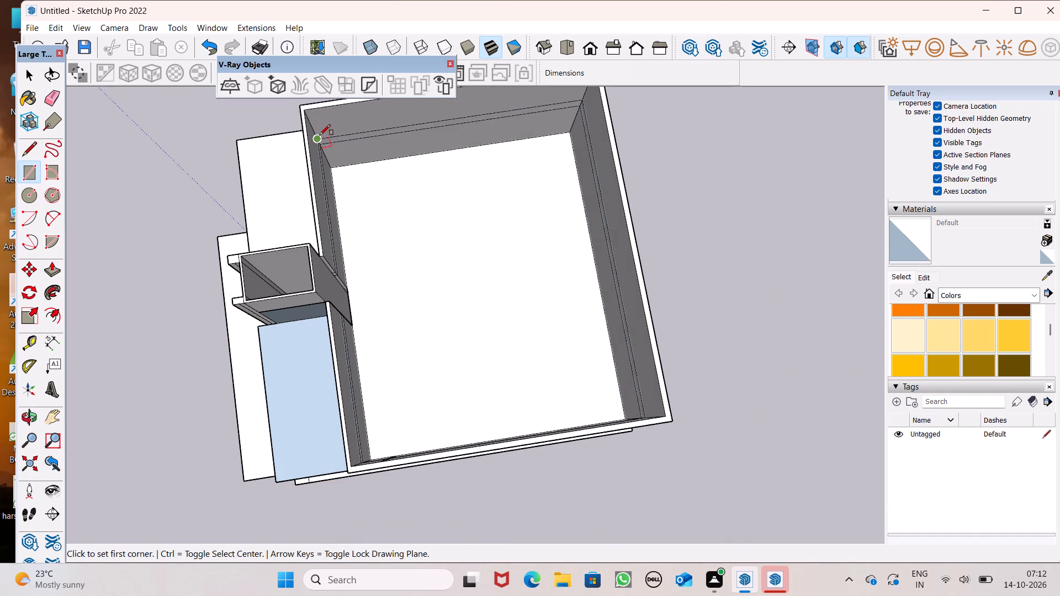
left_click(317, 139)
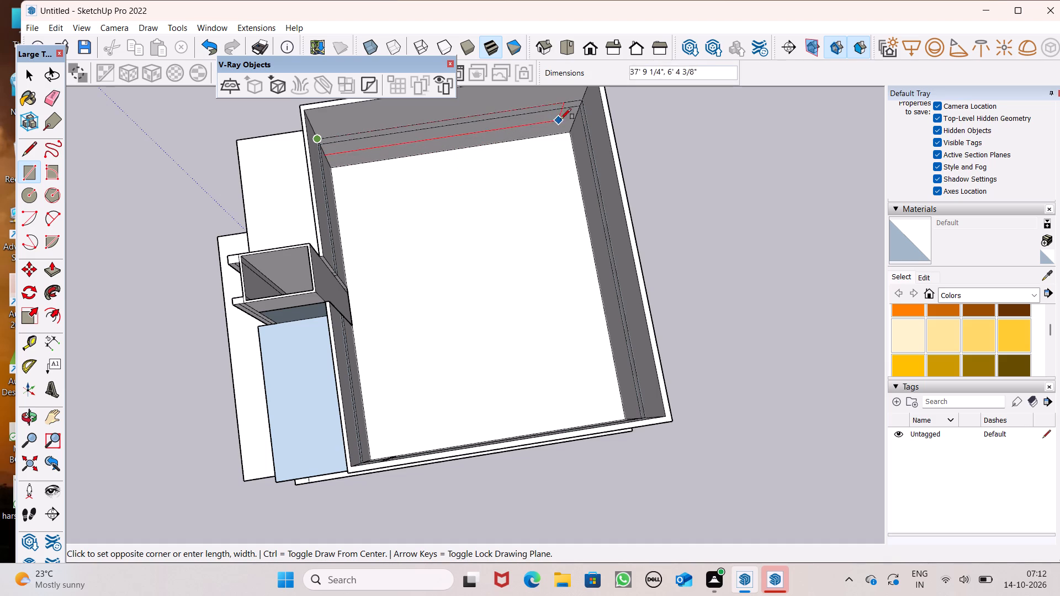
left_click(583, 105)
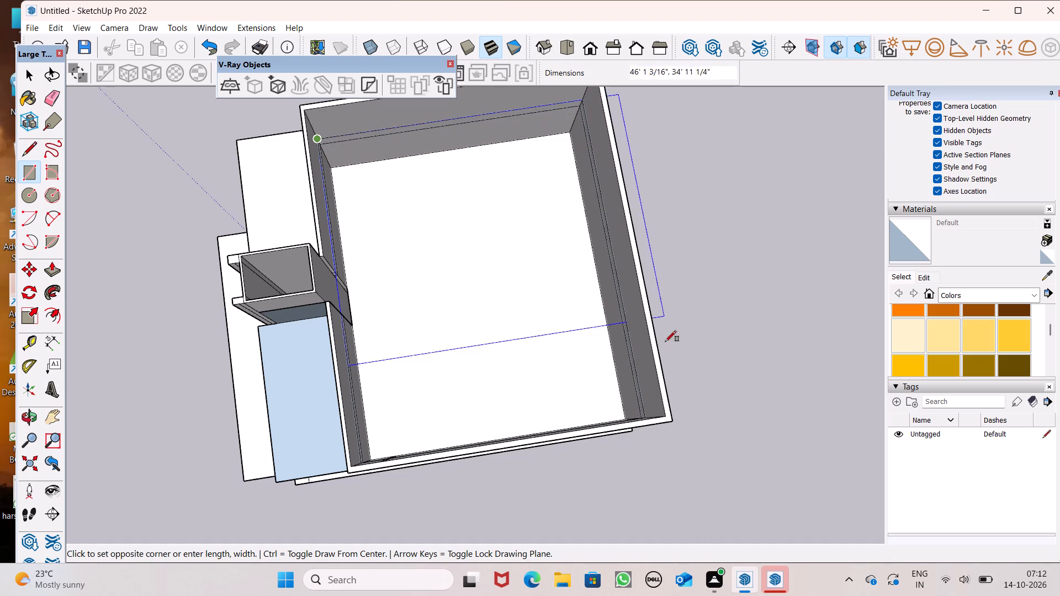
left_click(640, 416)
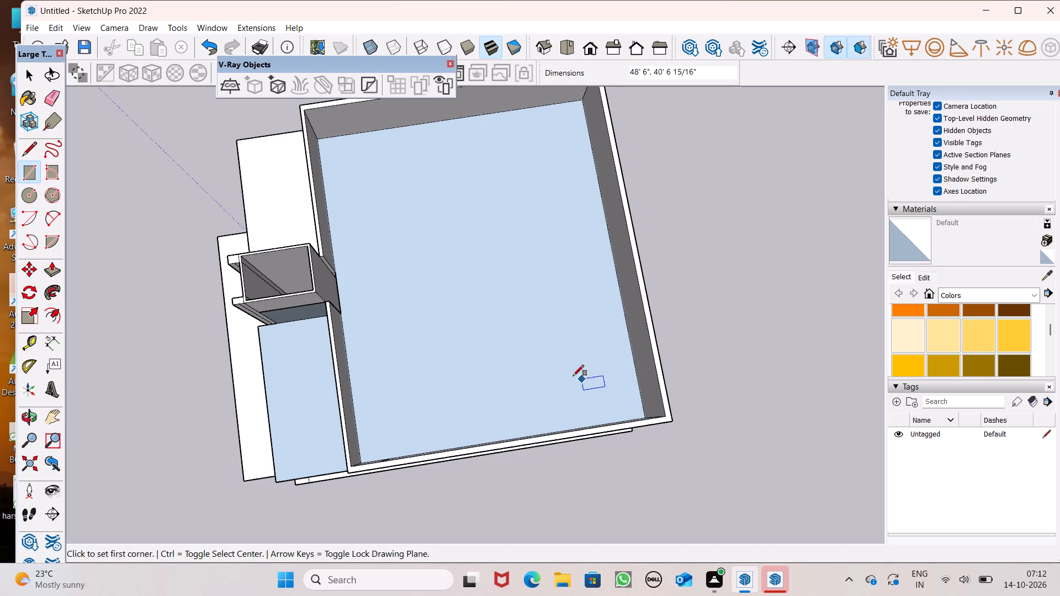
key("space")
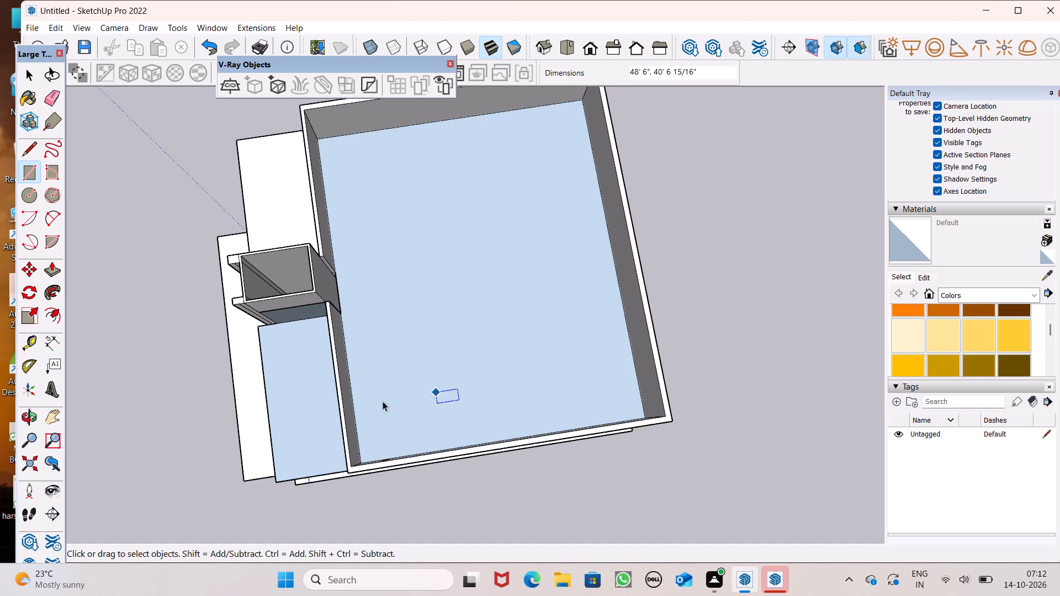
Push/Pull the new upper rectangle face by 4" to give it slab thickness.
left_click(60, 272)
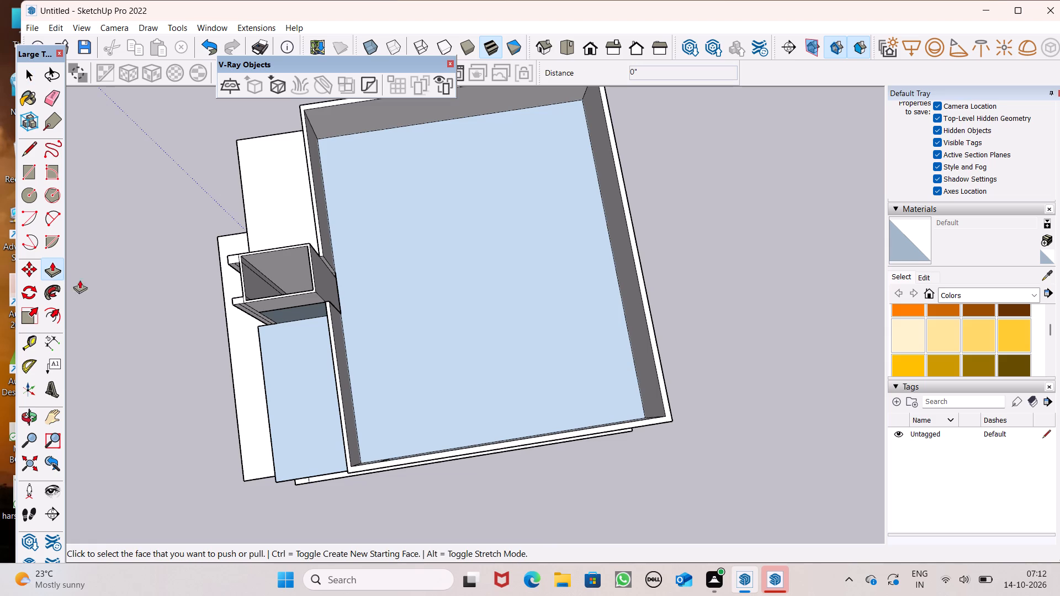
left_click_drag(455, 404, 462, 418)
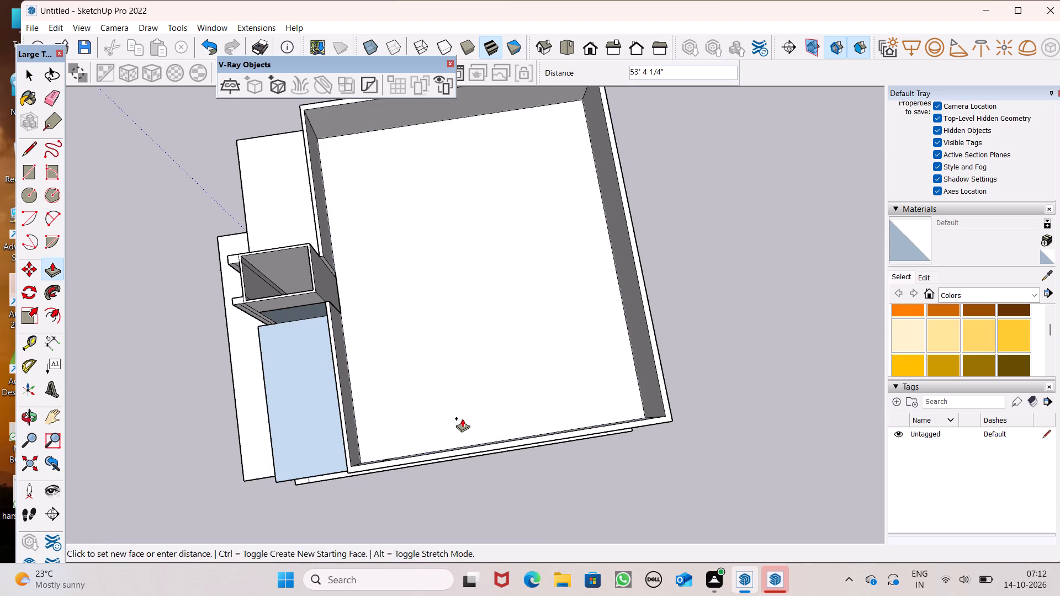
left_click_drag(462, 418, 463, 419)
key("4")
key("shift+quotedbl")
key("Return")
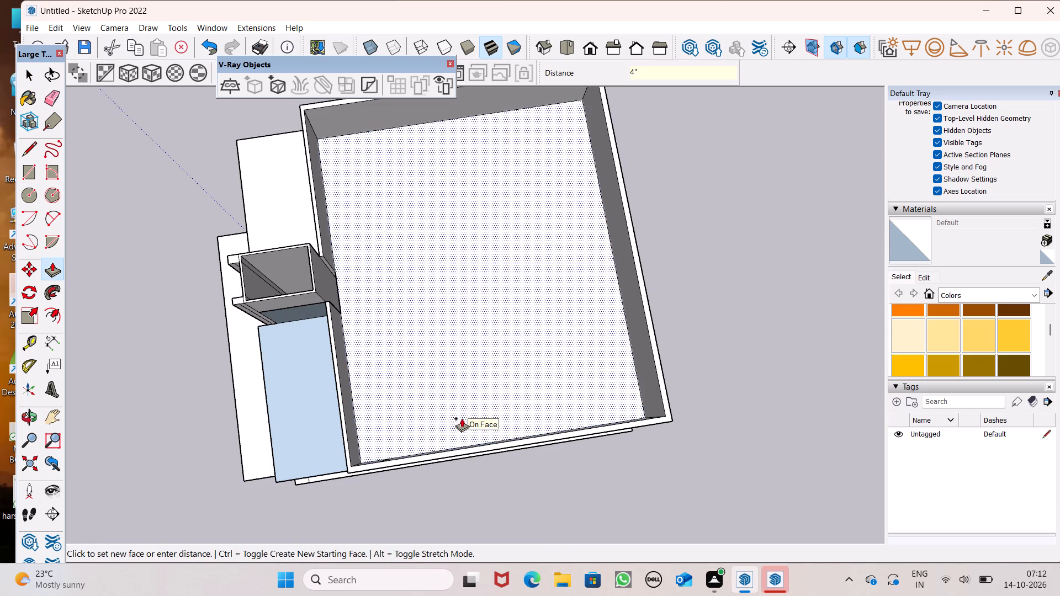
scroll(460, 417, "down", 5)
middle_click_drag(463, 453, 641, 215)
scroll(603, 241, "up", 1)
key("space")
left_click(712, 393)
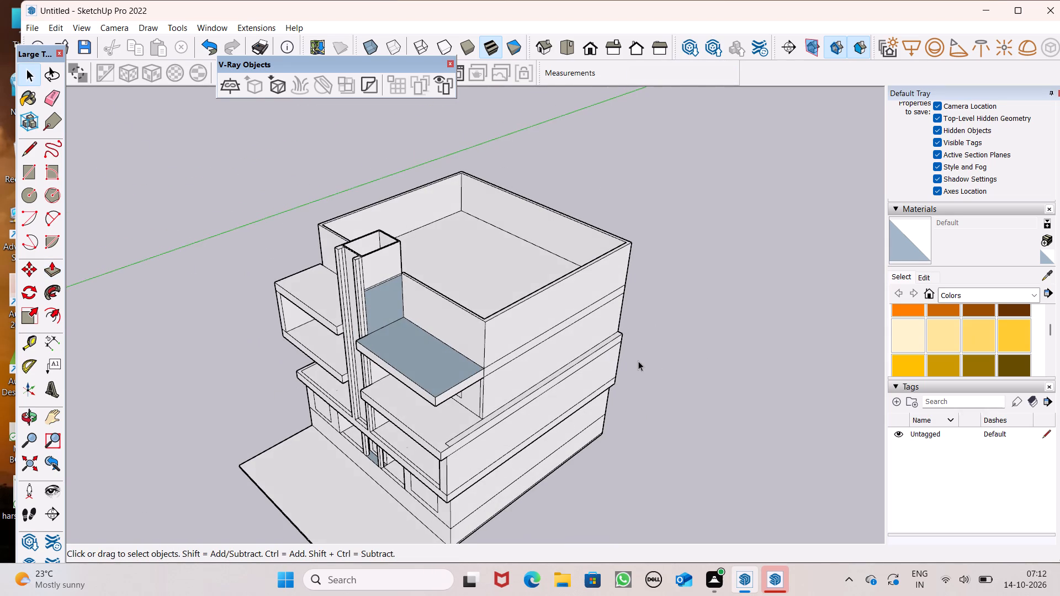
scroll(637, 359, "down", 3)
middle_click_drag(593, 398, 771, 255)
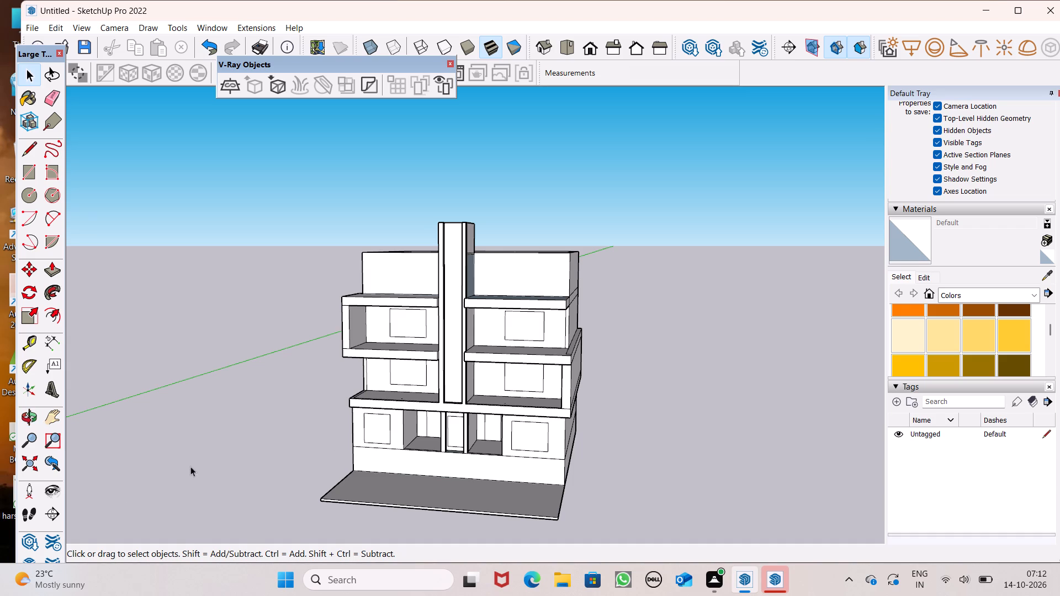
Draw a window rectangle about 6' 8" by 6' 2" on the top-storey front wall, left of the central tower.
middle_click_drag(259, 411, 340, 398)
scroll(438, 284, "up", 2)
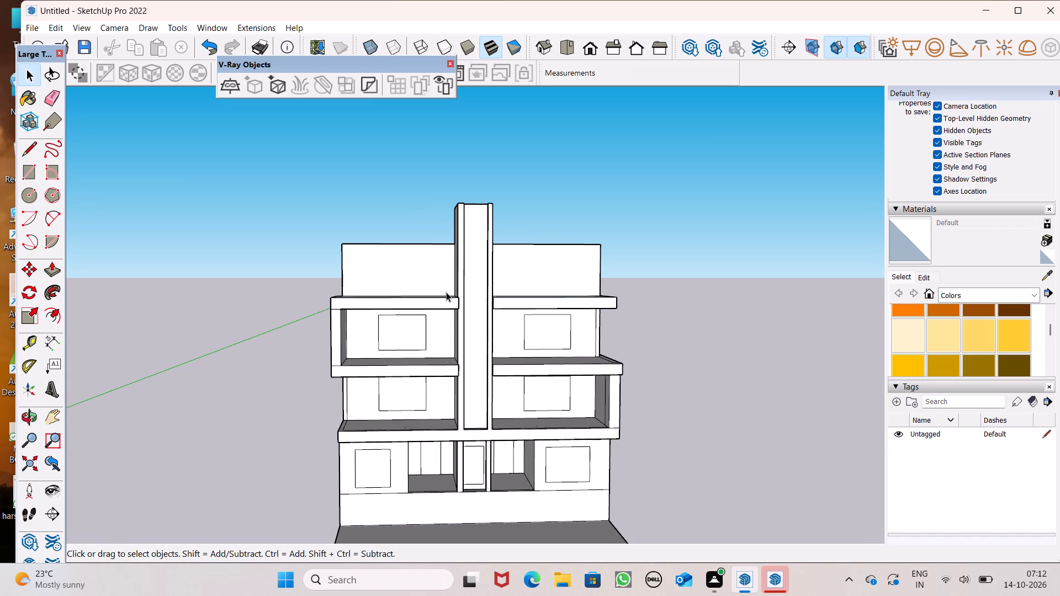
middle_click_drag(459, 291, 436, 379)
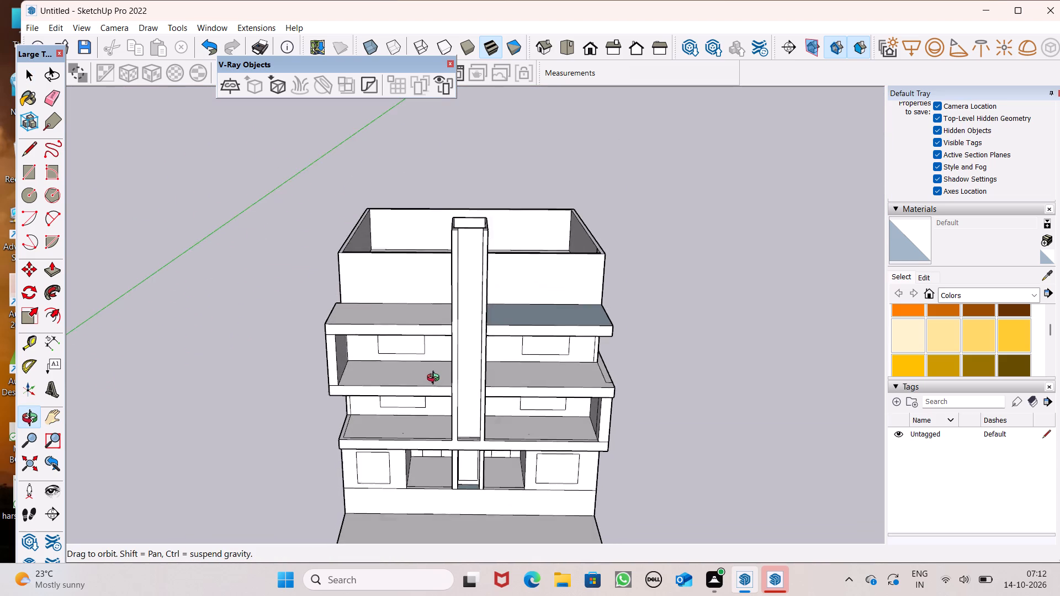
middle_click_drag(436, 379, 431, 368)
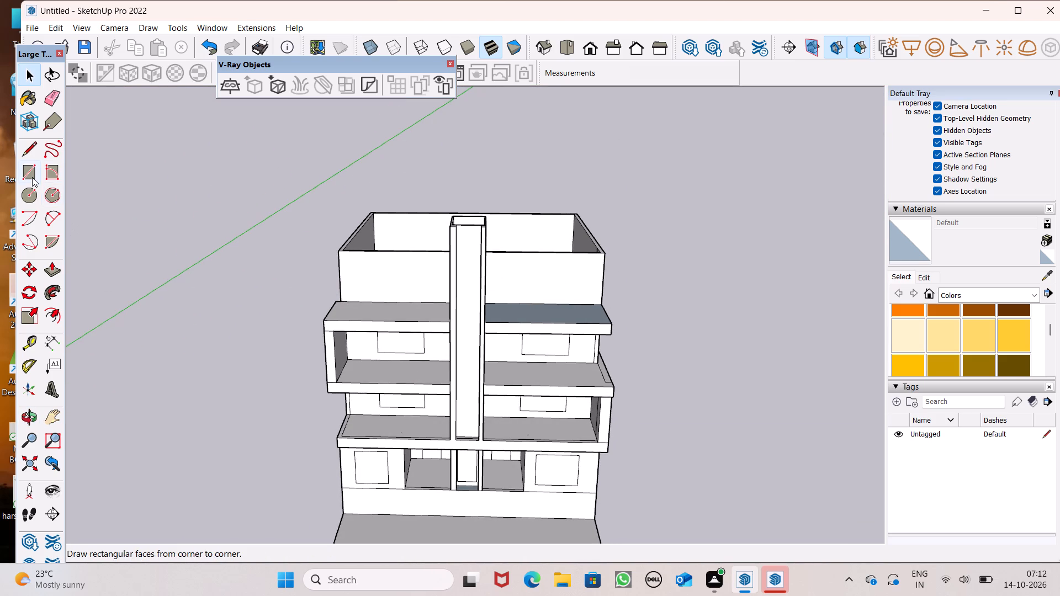
left_click(30, 174)
scroll(339, 283, "up", 5)
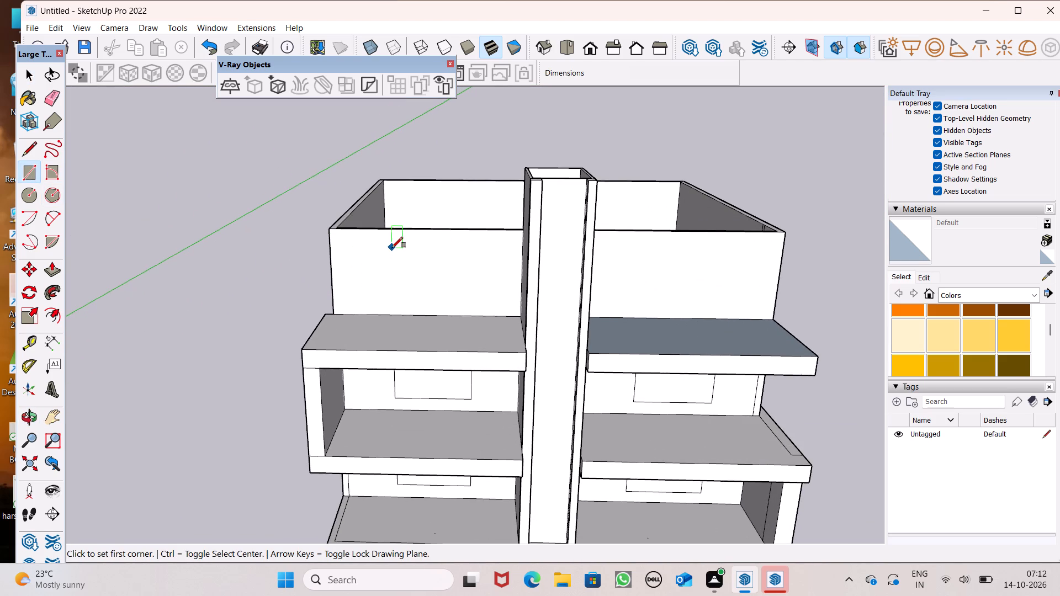
left_click(392, 248)
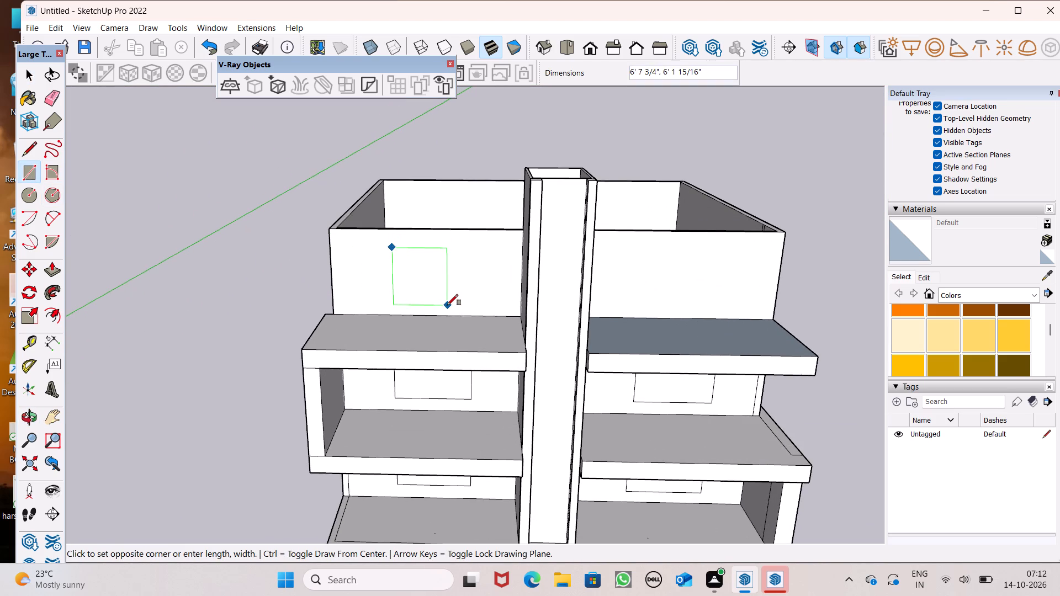
left_click(448, 304)
Draw a window rectangle about 5' 9" by 4' 6" on the top-storey front wall, right of the central tower.
scroll(696, 280, "up", 4)
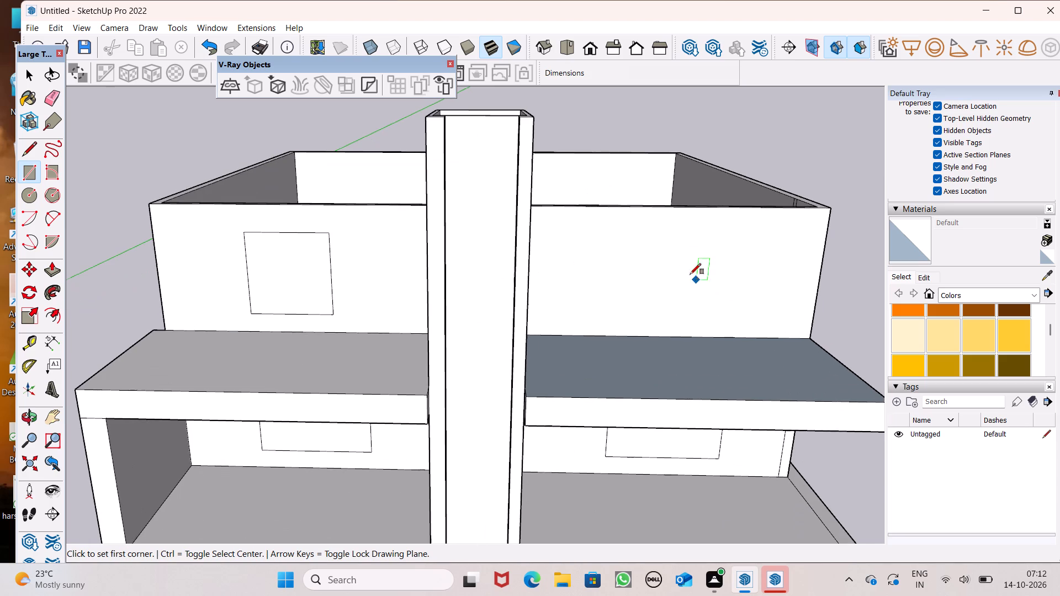
left_click(627, 230)
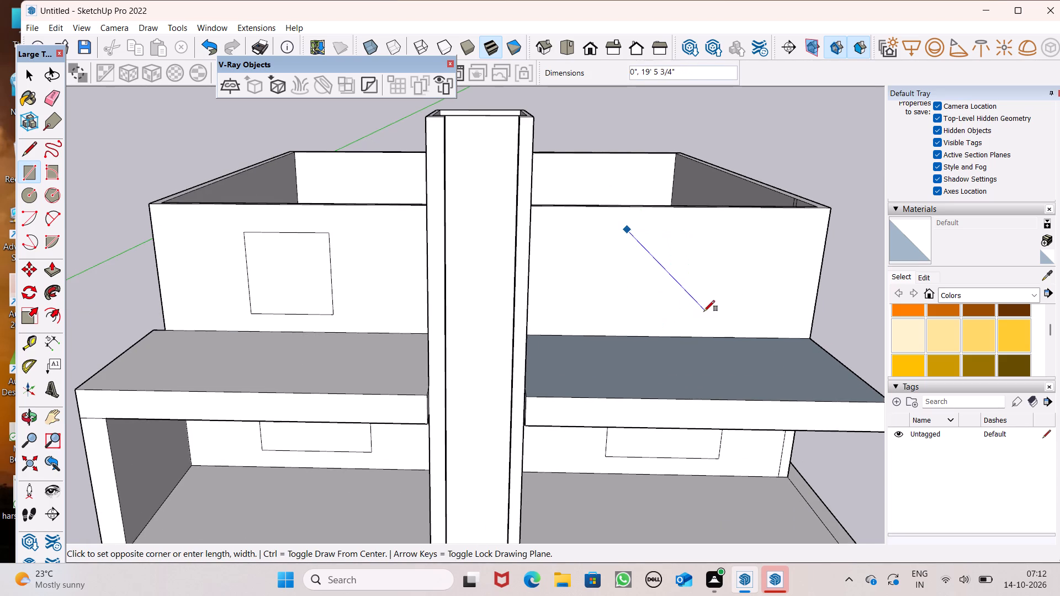
scroll(701, 311, "up", 6)
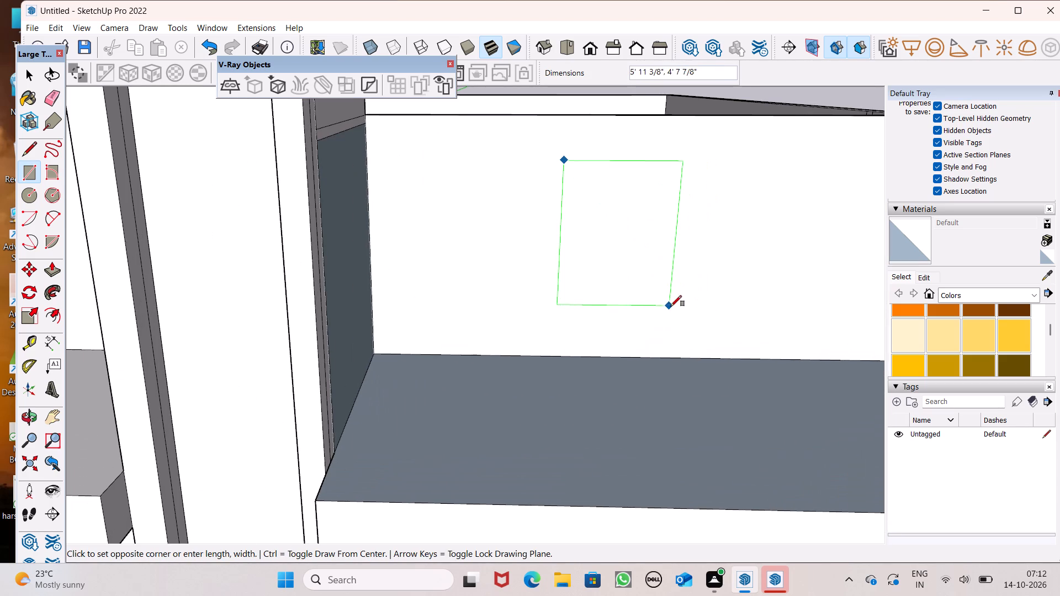
double_click(573, 99)
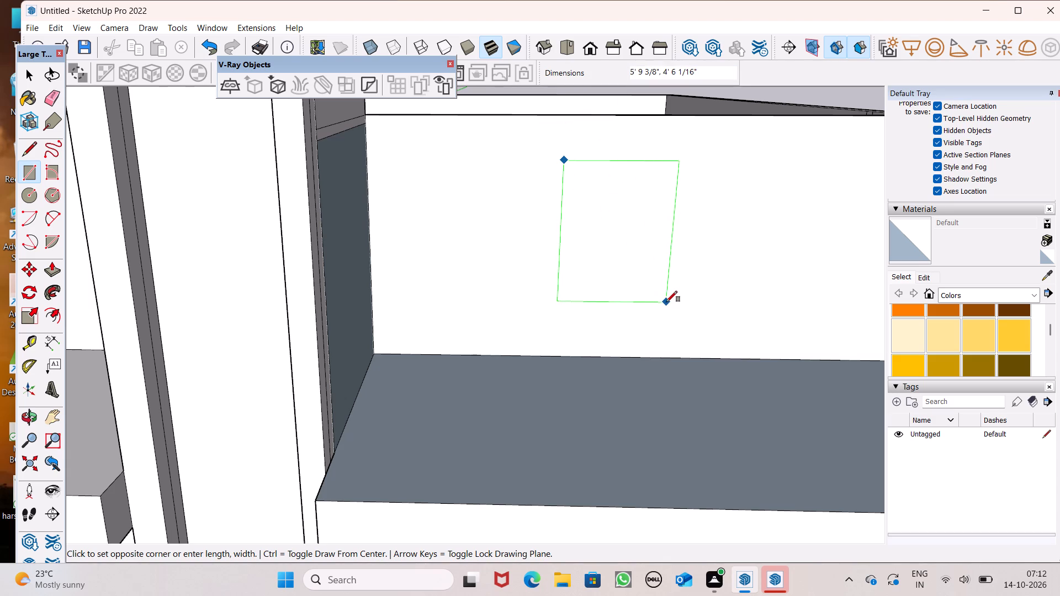
left_click(666, 302)
key("space")
scroll(529, 291, "down", 6)
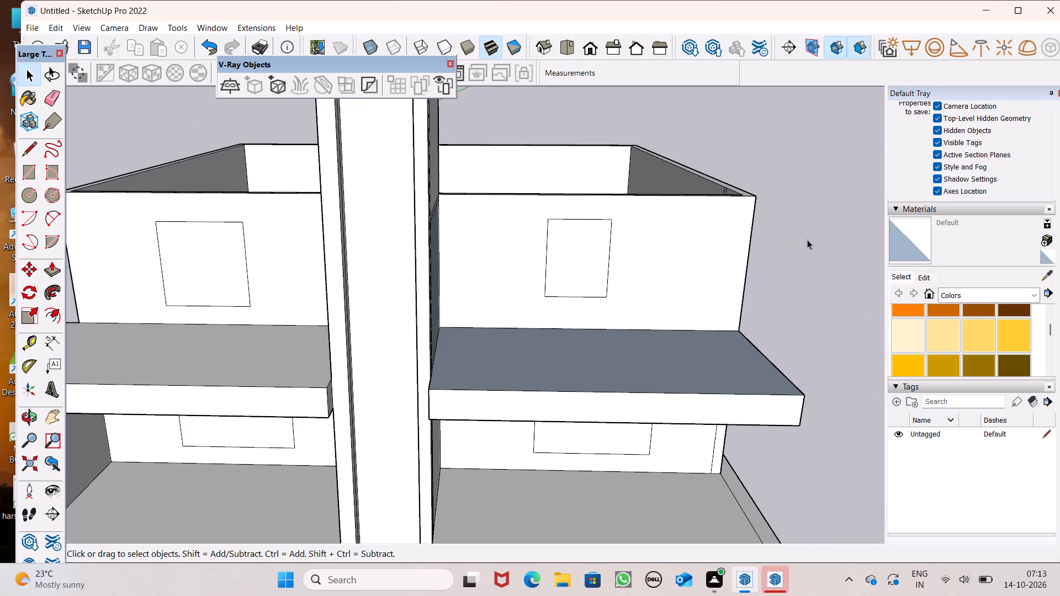
Move the top-storey window rectangle right of the tower about 3' 3" along the wall, away from the tower.
scroll(807, 240, "up", 4)
double_click(499, 274)
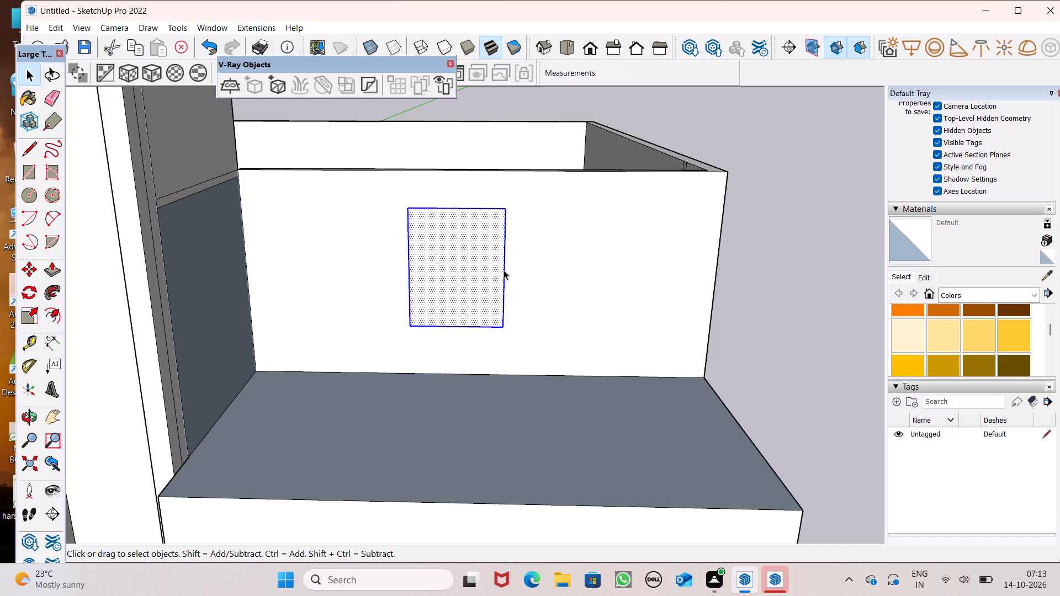
key("m")
key("Return")
left_click_drag(498, 272, 579, 272)
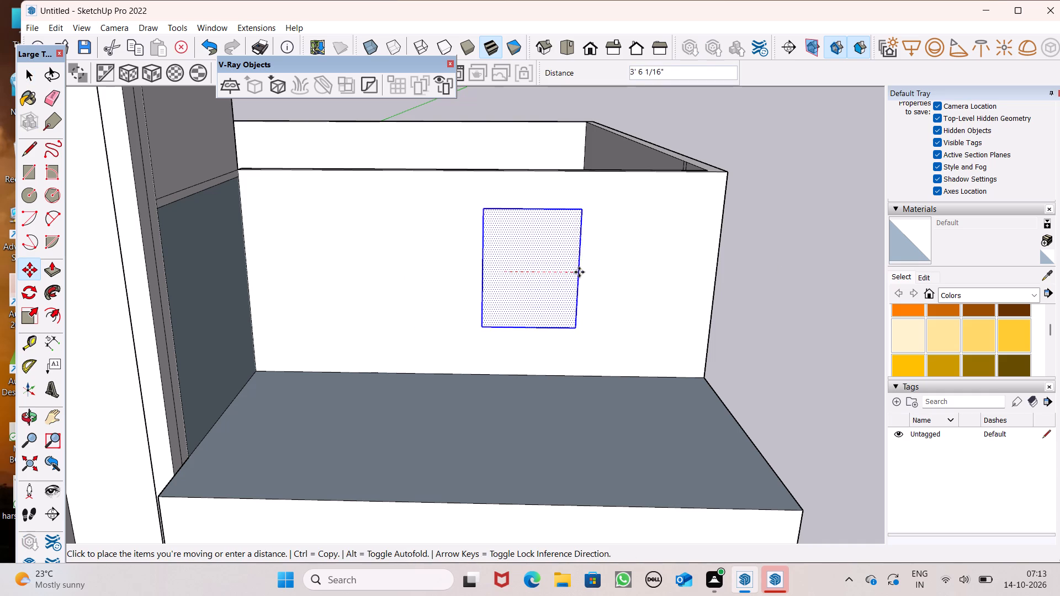
left_click_drag(579, 272, 574, 272)
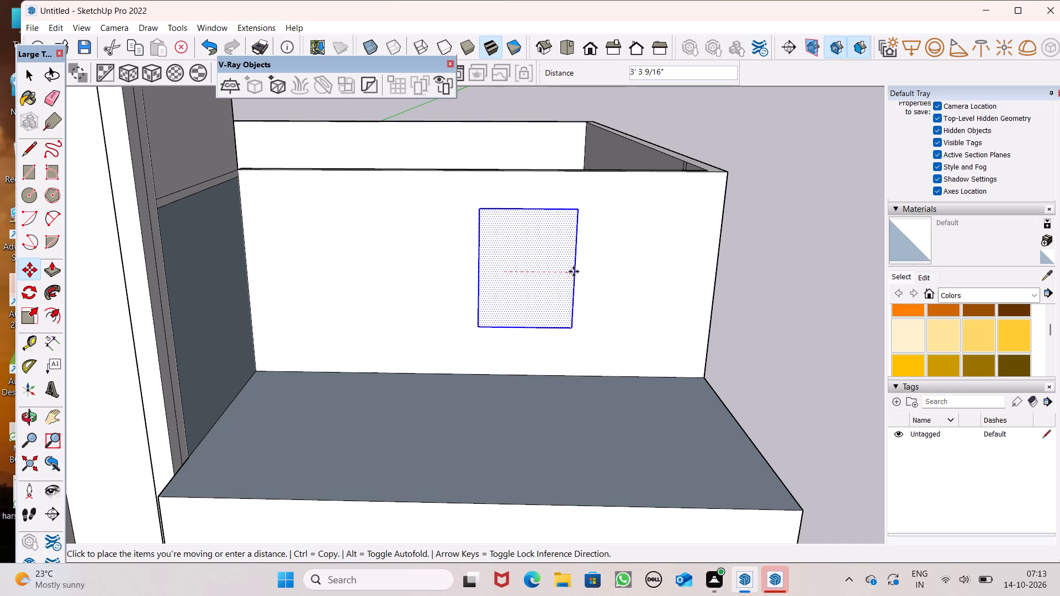
left_click_drag(574, 272, 572, 272)
key("space")
left_click(836, 285)
scroll(818, 187, "down", 7)
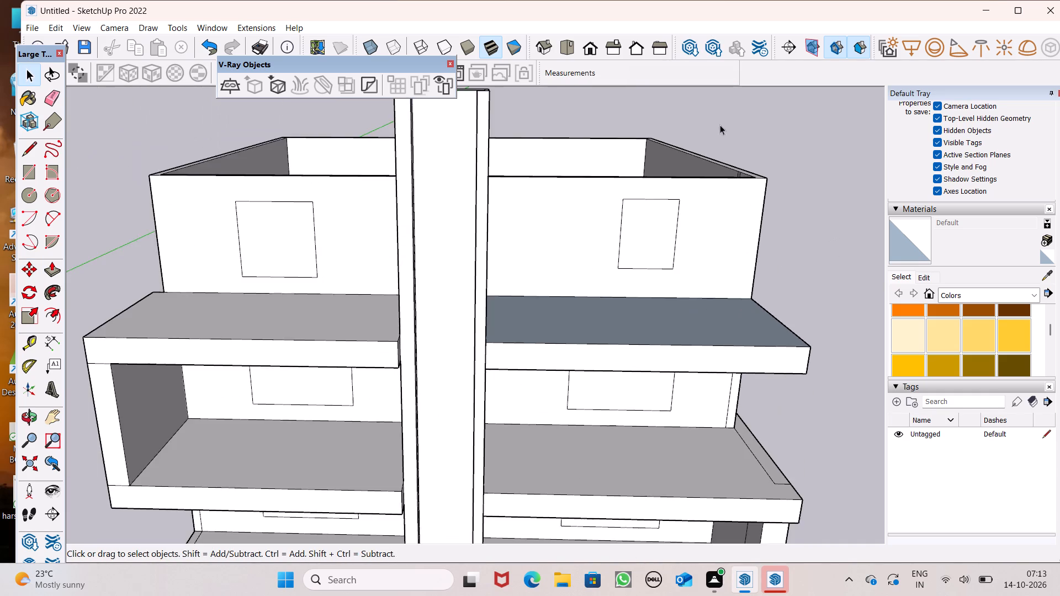
Move the same top-storey window rectangle about 1' 2" back along the wall towards the tower.
scroll(717, 120, "down", 4)
scroll(676, 256, "up", 8)
double_click(669, 146)
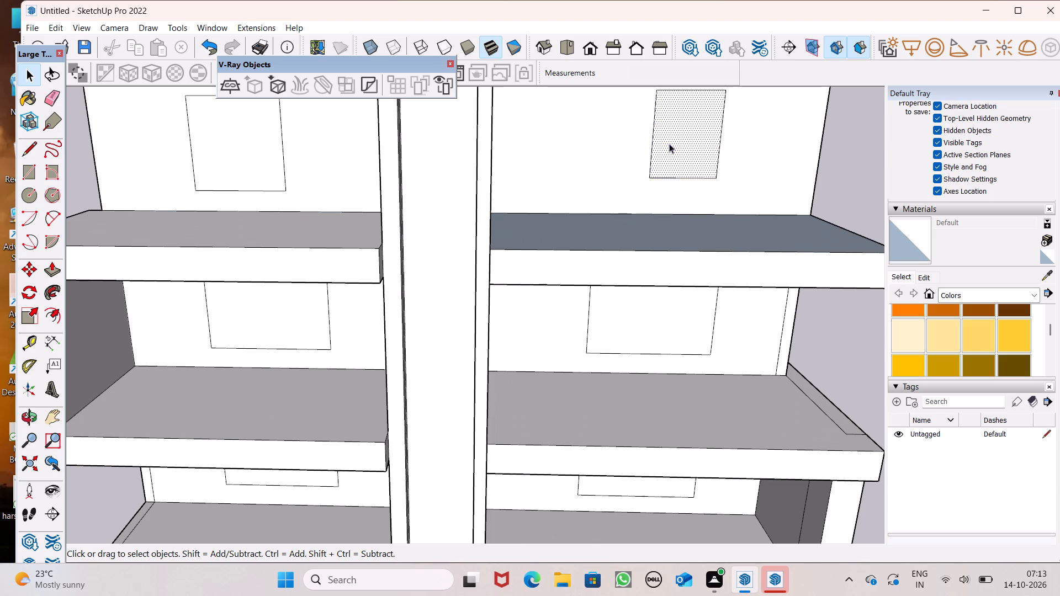
scroll(658, 163, "down", 6)
scroll(697, 364, "down", 5)
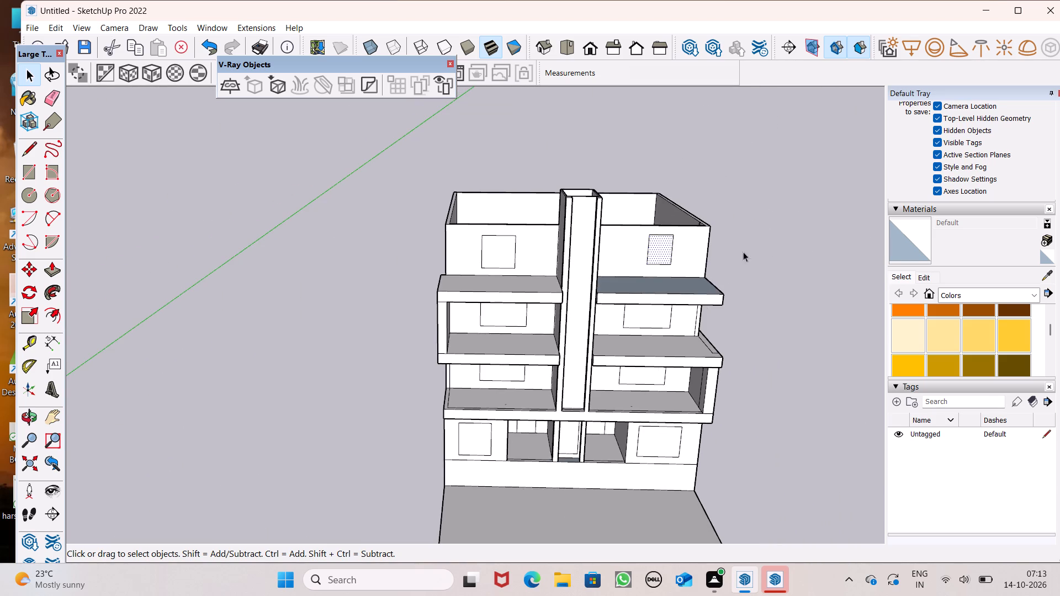
left_click(757, 233)
scroll(749, 219, "up", 13)
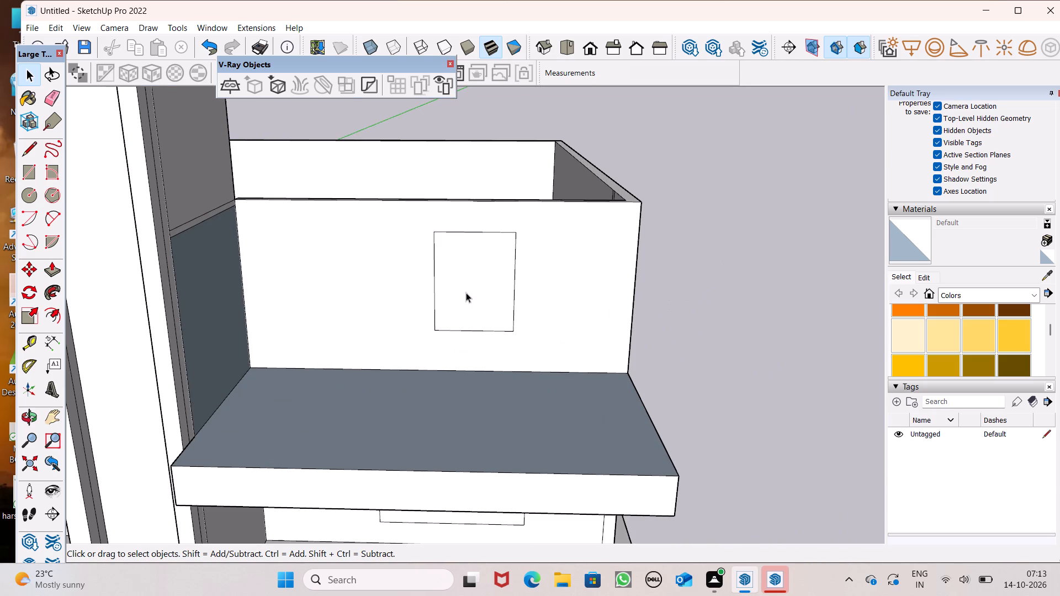
double_click(477, 285)
key("m")
key("Return")
left_click_drag(475, 290, 448, 289)
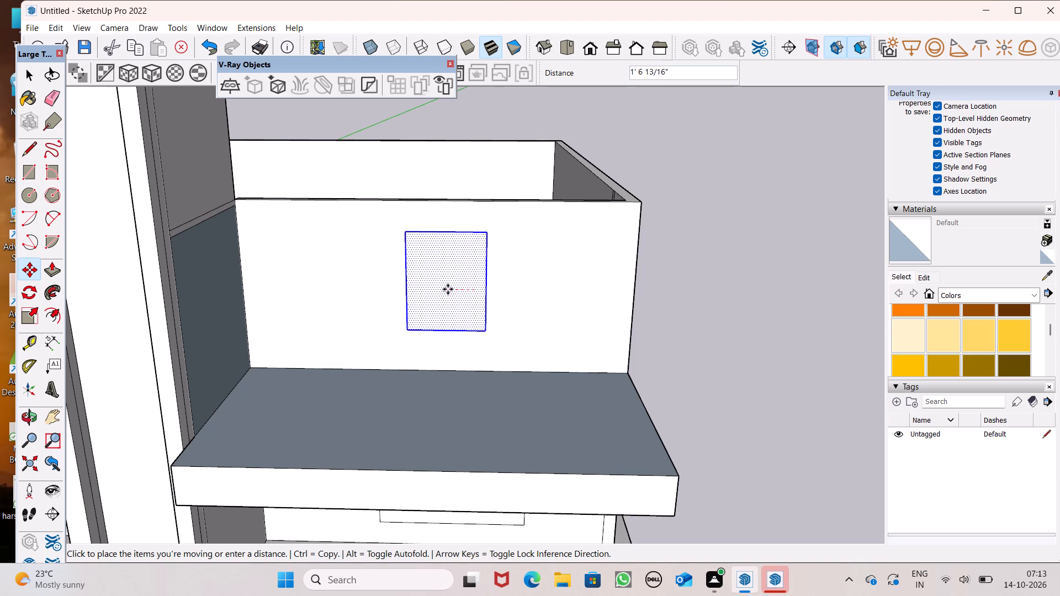
left_click_drag(448, 289, 454, 285)
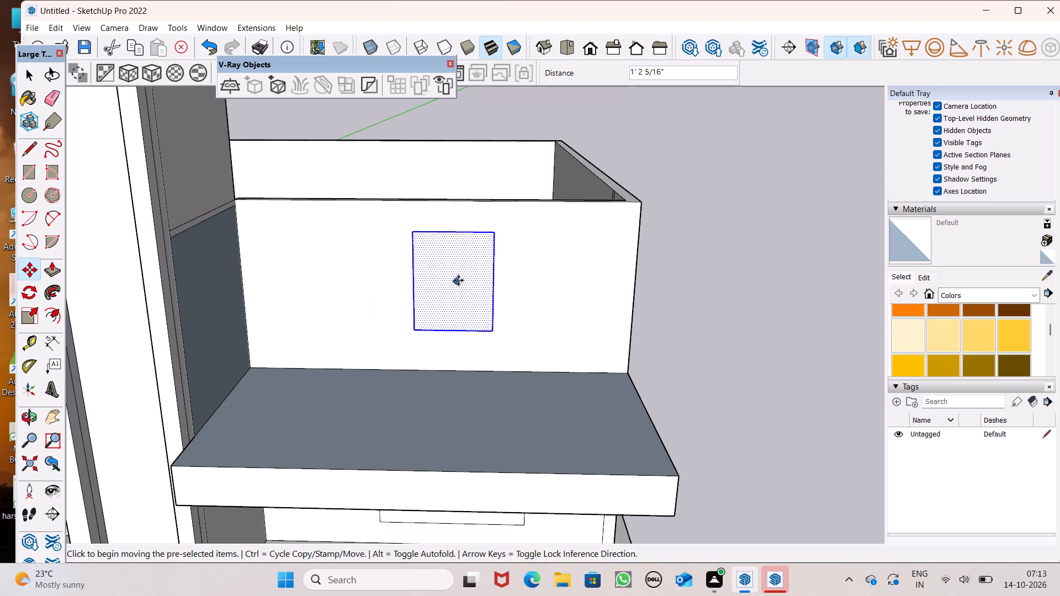
key("space")
left_click(800, 369)
scroll(800, 369, "down", 3)
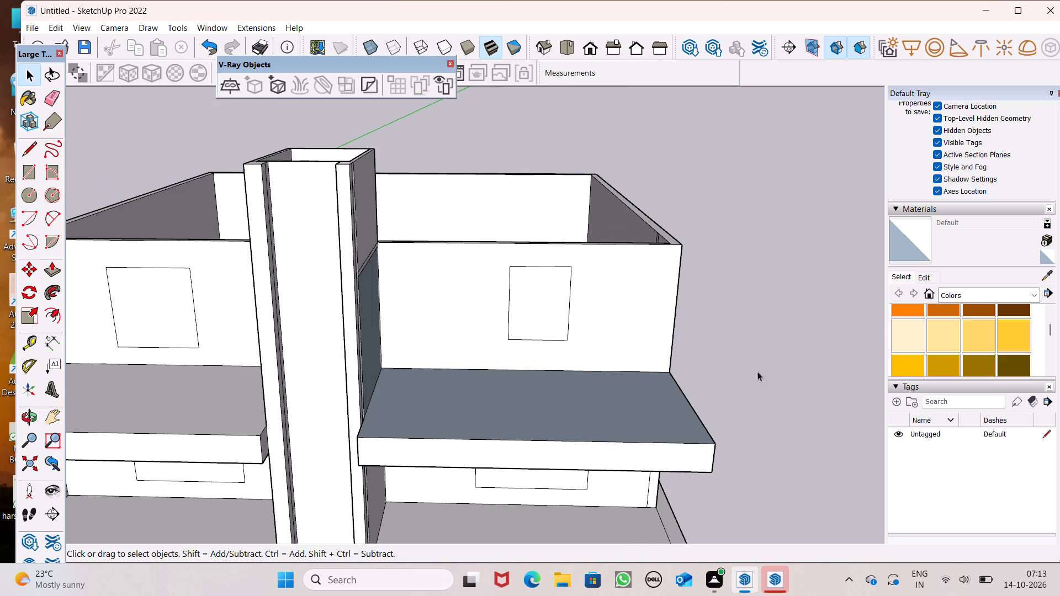
Push/Pull the top-storey window rectangle left of the tower through the wall thickness to cut an opening.
middle_click_drag(545, 338, 593, 319)
scroll(623, 210, "down", 4)
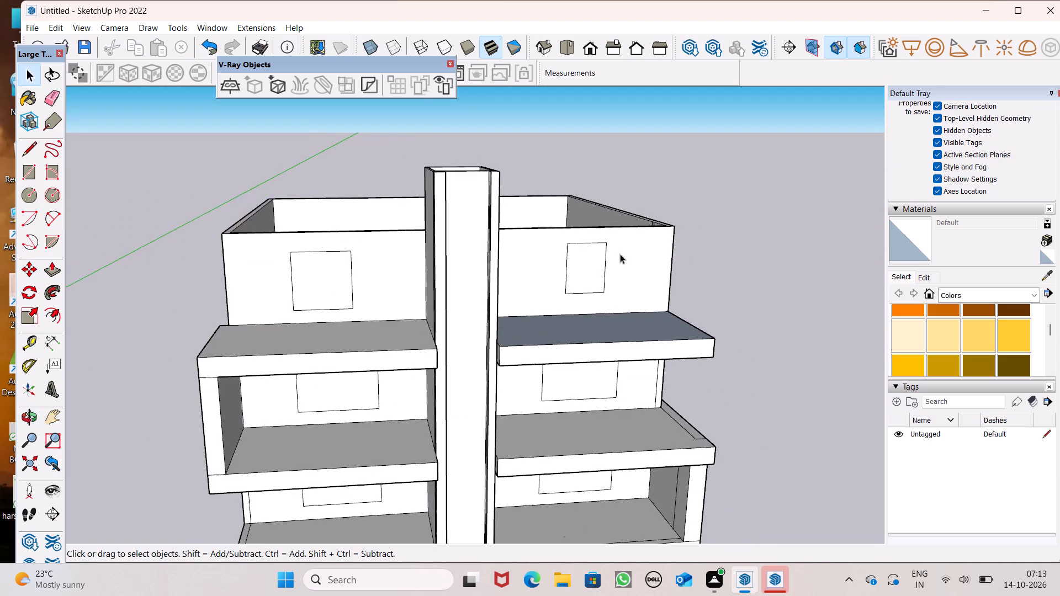
middle_click_drag(518, 315, 501, 325)
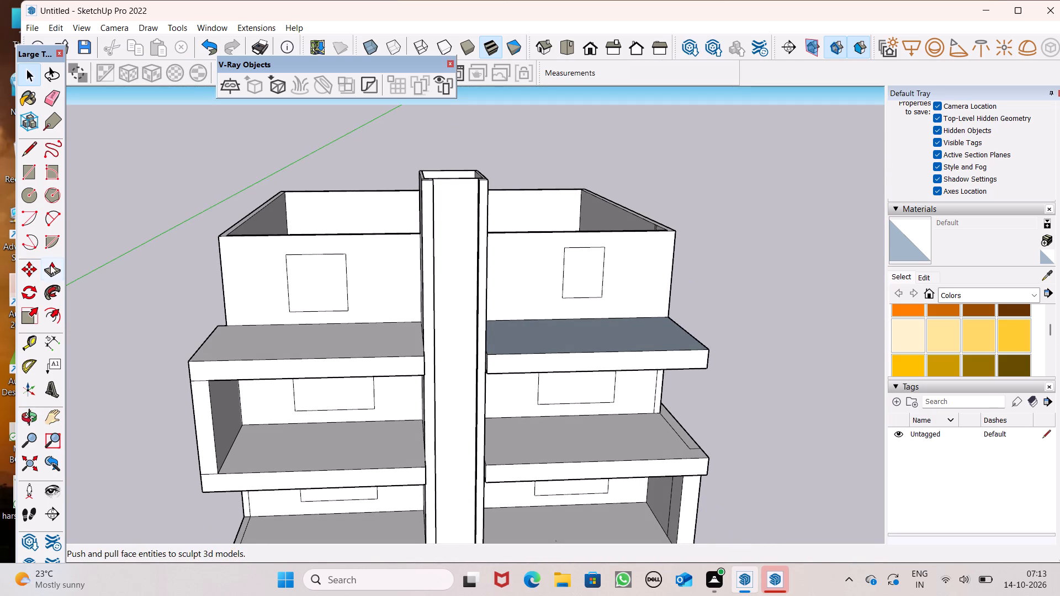
left_click(50, 265)
scroll(224, 290, "up", 6)
left_click_drag(341, 311, 355, 303)
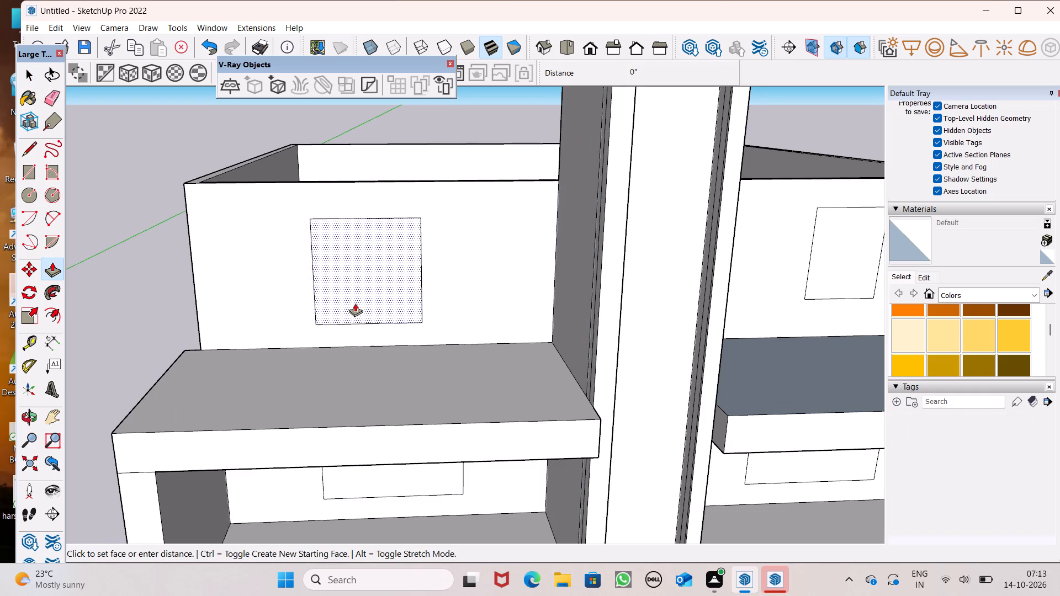
left_click_drag(355, 303, 365, 290)
Push/Pull the window rectangle one storey below the top, left of the tower, 6" through the wall.
scroll(389, 452, "down", 3)
middle_click_drag(421, 514, 406, 427)
left_click_drag(369, 427, 396, 411)
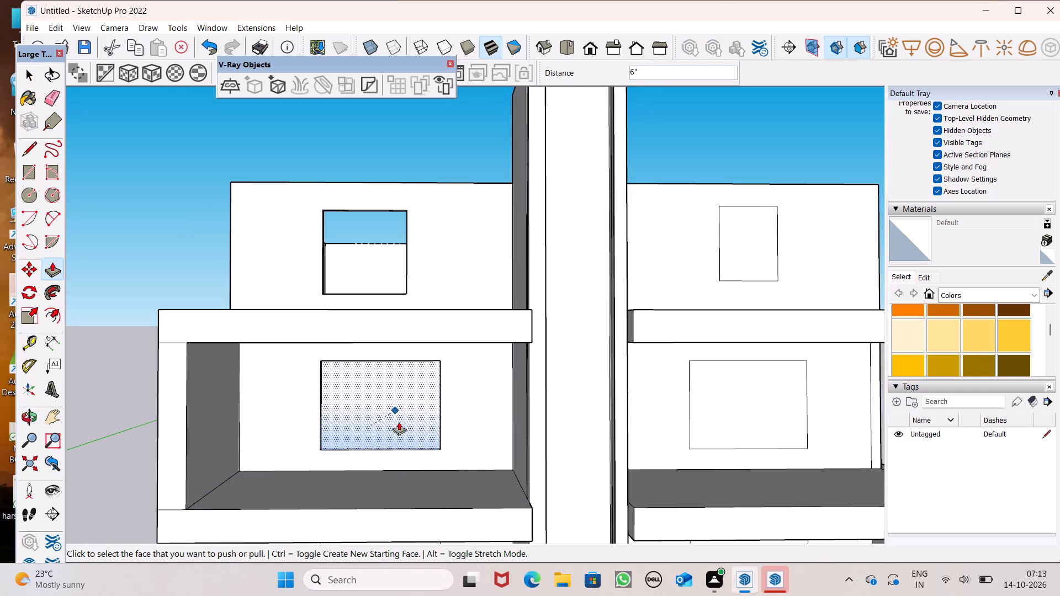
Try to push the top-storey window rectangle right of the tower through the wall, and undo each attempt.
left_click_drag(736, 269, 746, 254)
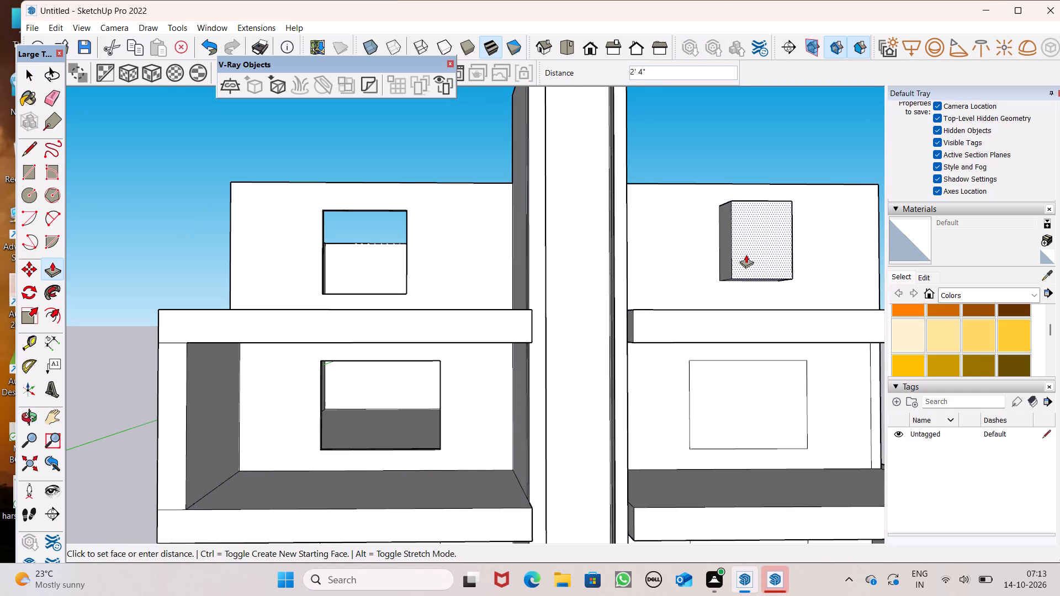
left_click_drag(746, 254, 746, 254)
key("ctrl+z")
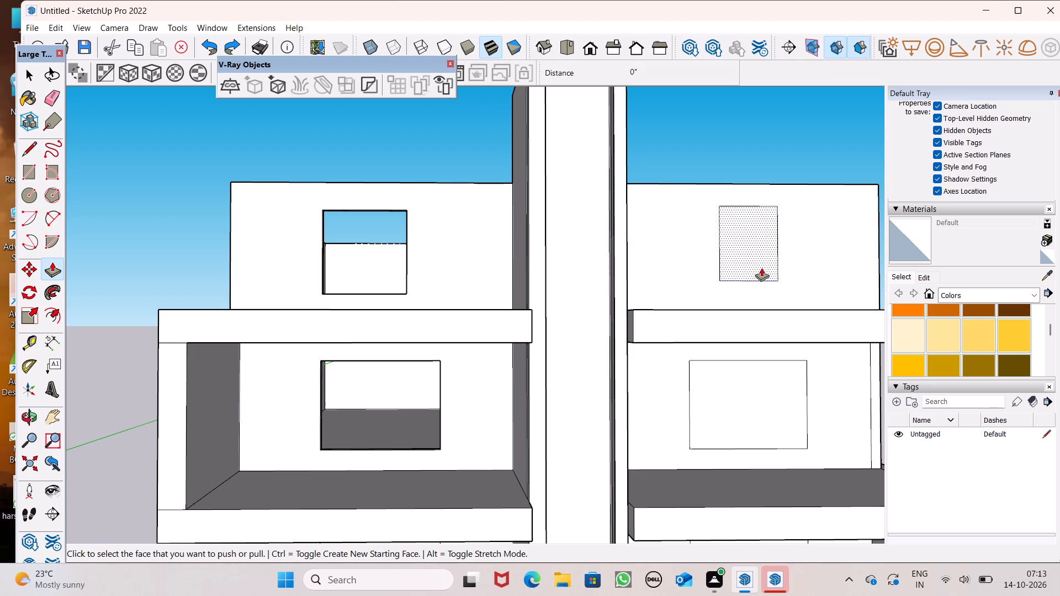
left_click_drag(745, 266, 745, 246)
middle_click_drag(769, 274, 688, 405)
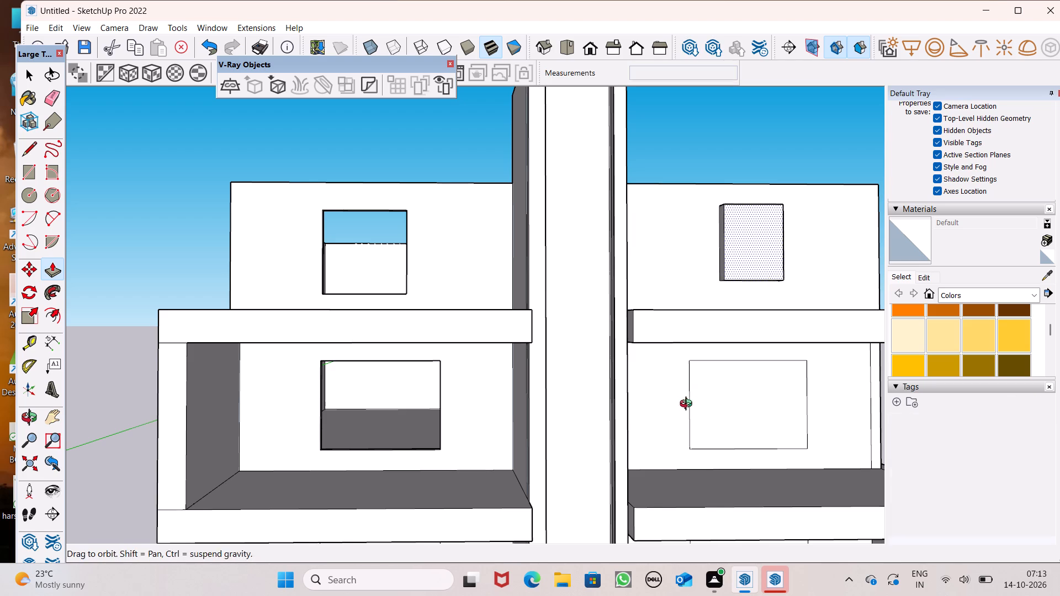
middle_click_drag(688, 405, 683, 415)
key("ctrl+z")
Push/Pull the top-storey window rectangle right of the tower 6" through the wall to cut an opening.
scroll(729, 361, "up", 5)
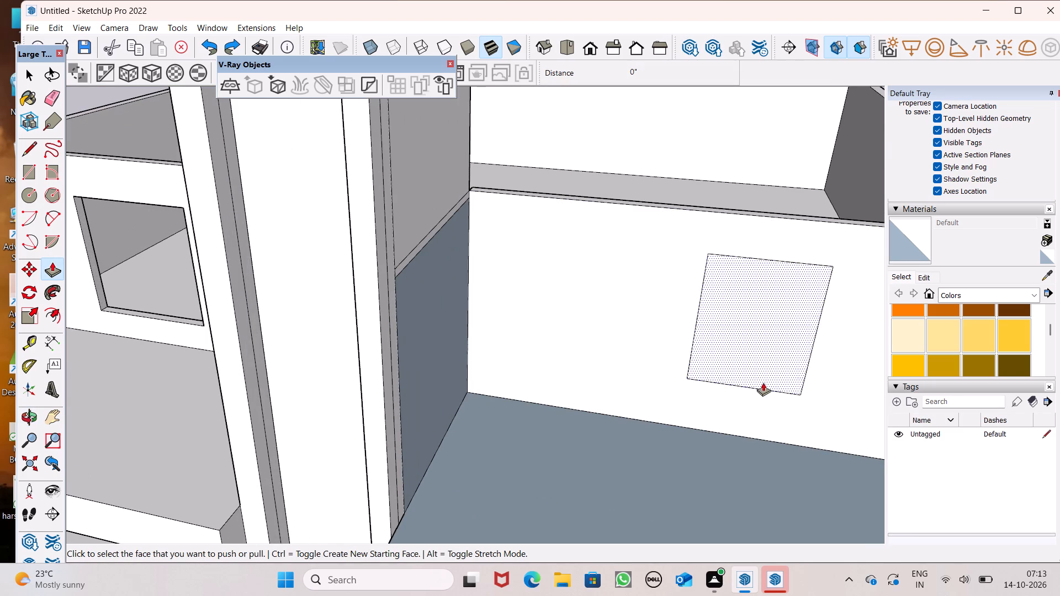
left_click_drag(763, 382, 762, 333)
scroll(662, 308, "down", 6)
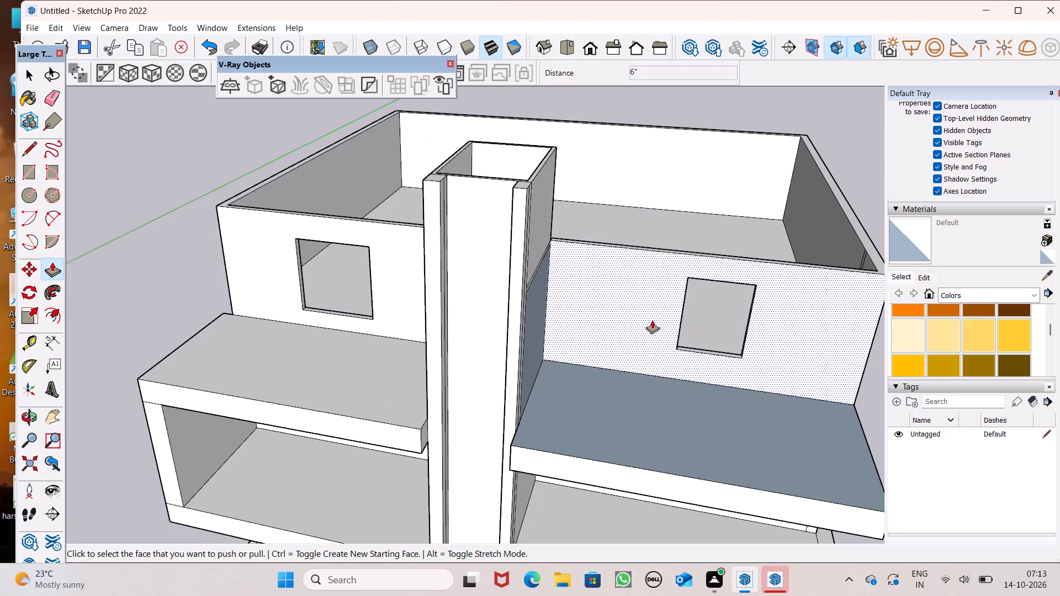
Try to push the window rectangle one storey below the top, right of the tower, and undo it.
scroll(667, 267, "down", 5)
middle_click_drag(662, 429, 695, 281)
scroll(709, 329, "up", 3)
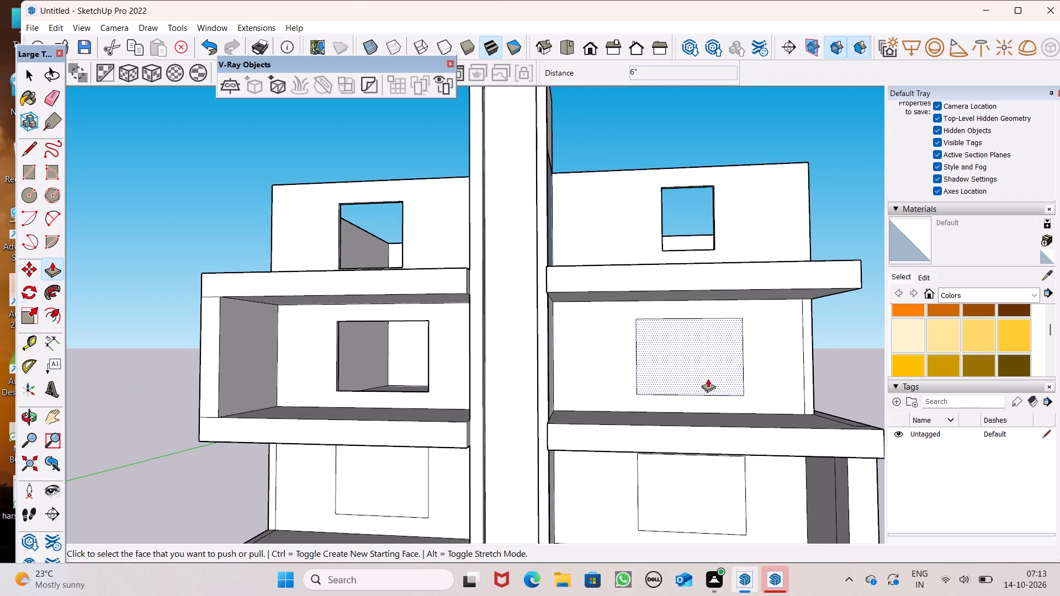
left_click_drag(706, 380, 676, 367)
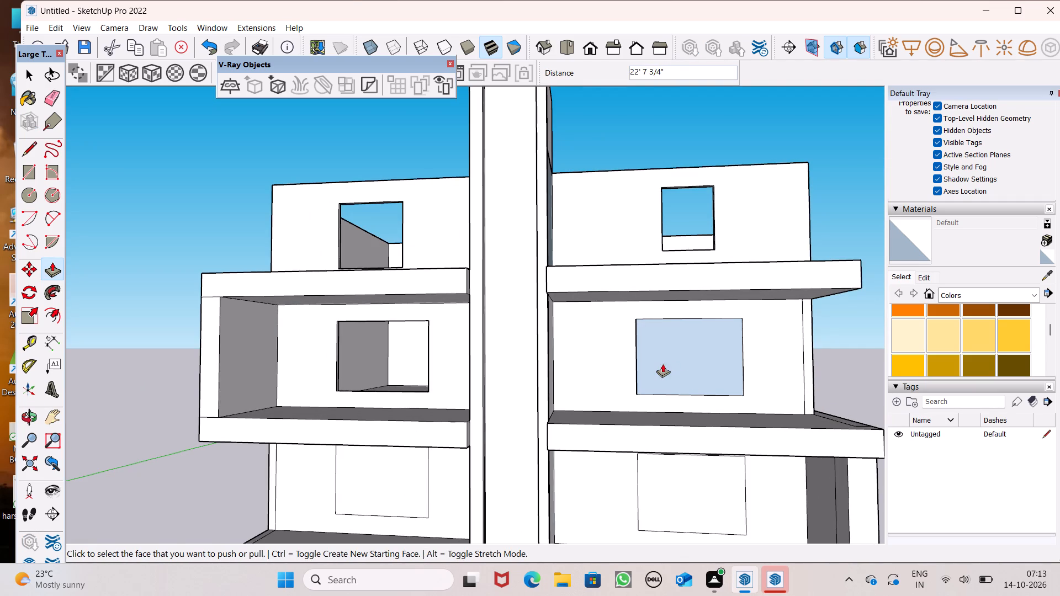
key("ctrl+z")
Push/Pull the window rectangle one storey below the top, right of the tower, 6" through the wall.
middle_click_drag(703, 398, 704, 439, "ctrl")
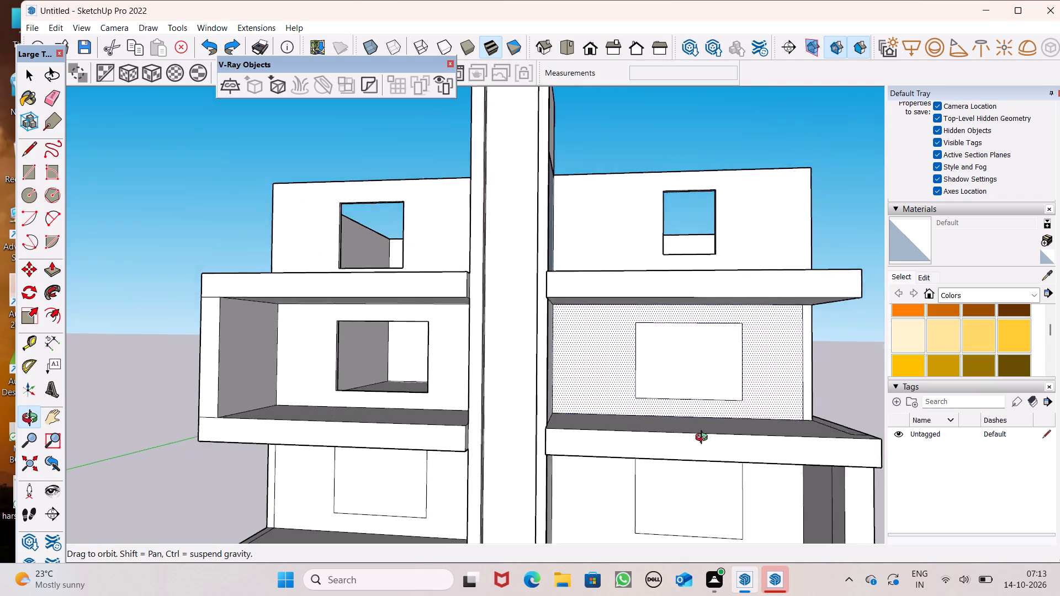
middle_click_drag(704, 439, 726, 466, "ctrl")
scroll(726, 492, "up", 1)
scroll(709, 382, "up", 7)
left_click_drag(669, 383, 656, 351)
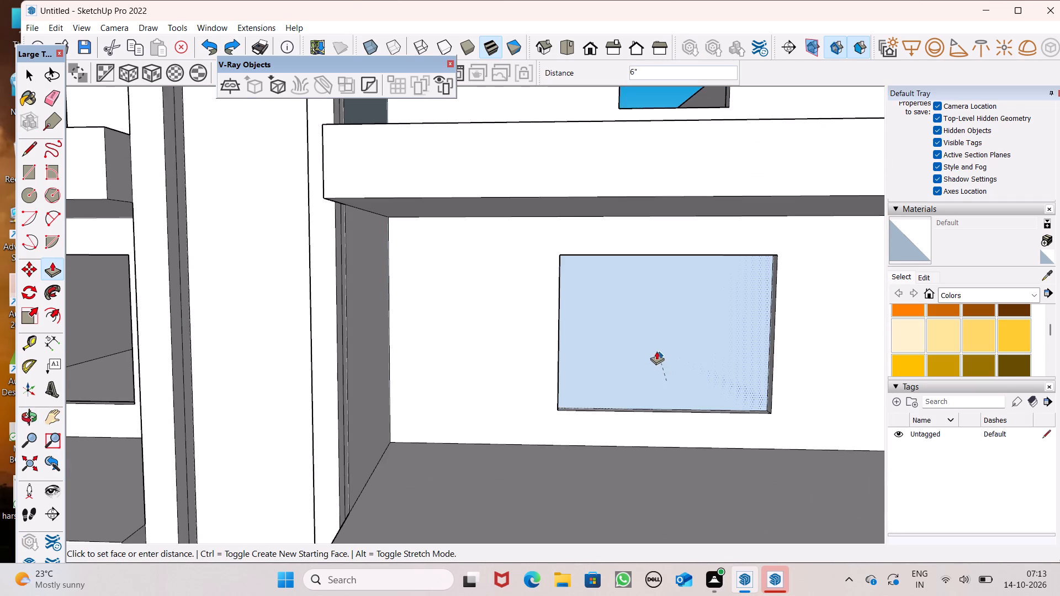
left_click_drag(656, 351, 655, 326)
Push/Pull the window rectangles on both sides of the tower, two storeys below the top, 6" through the wall.
scroll(656, 342, "down", 7)
scroll(717, 253, "down", 4)
scroll(706, 391, "up", 1)
scroll(683, 391, "down", 1)
scroll(678, 391, "up", 4)
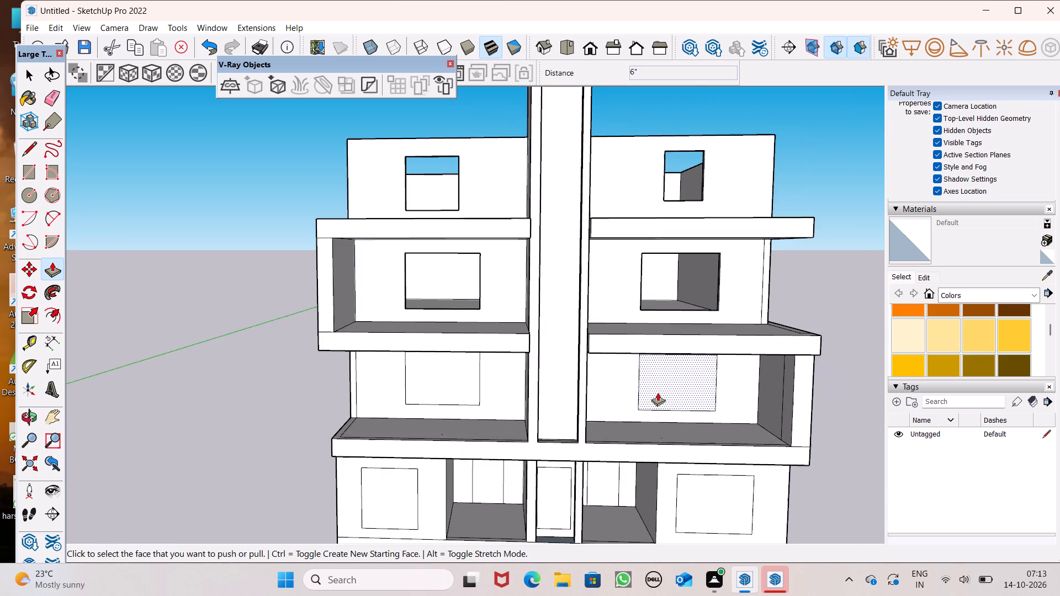
scroll(668, 375, "up", 9)
left_click_drag(681, 416, 676, 372)
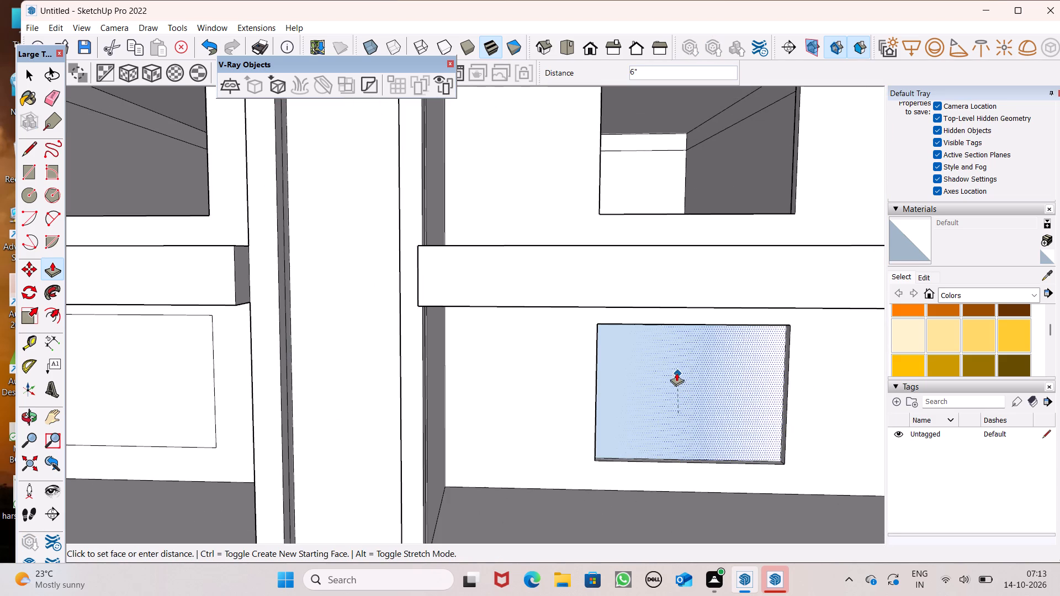
left_click_drag(676, 372, 667, 364)
scroll(751, 314, "down", 6)
left_click_drag(351, 375, 380, 371)
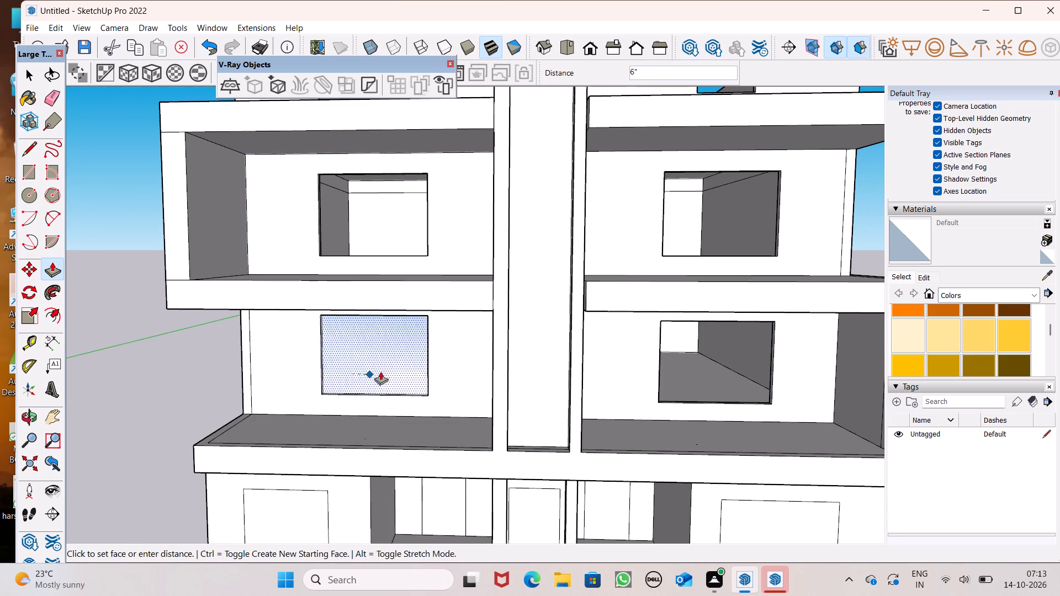
left_click_drag(380, 371, 410, 360)
On the lowest windowed storey, Push/Pull the two outer window rectangles 9" through the wall and the central one about 6".
scroll(452, 238, "down", 5)
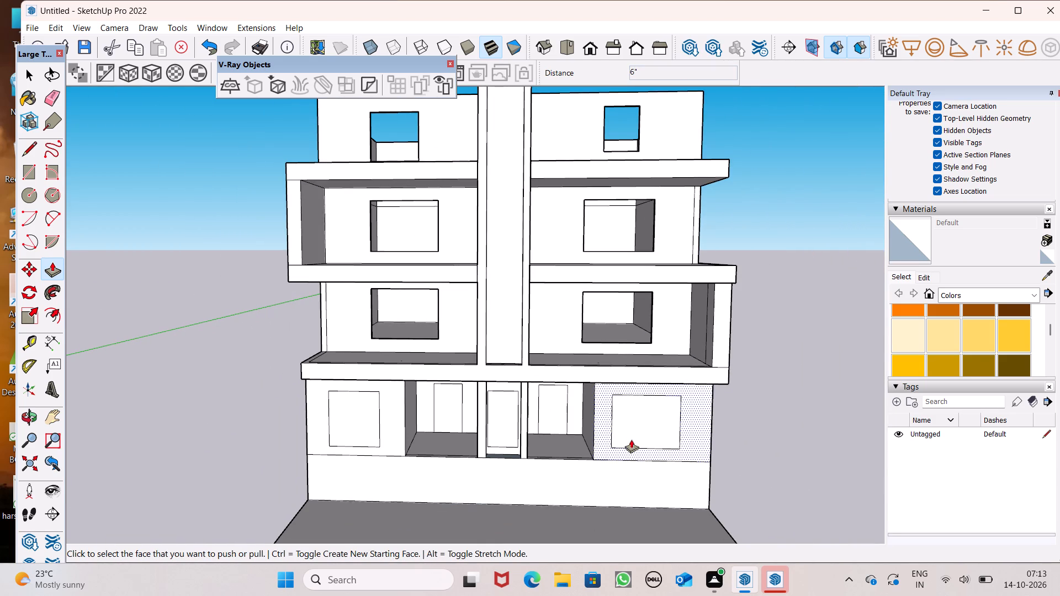
left_click_drag(630, 437, 632, 418)
scroll(484, 434, "up", 5)
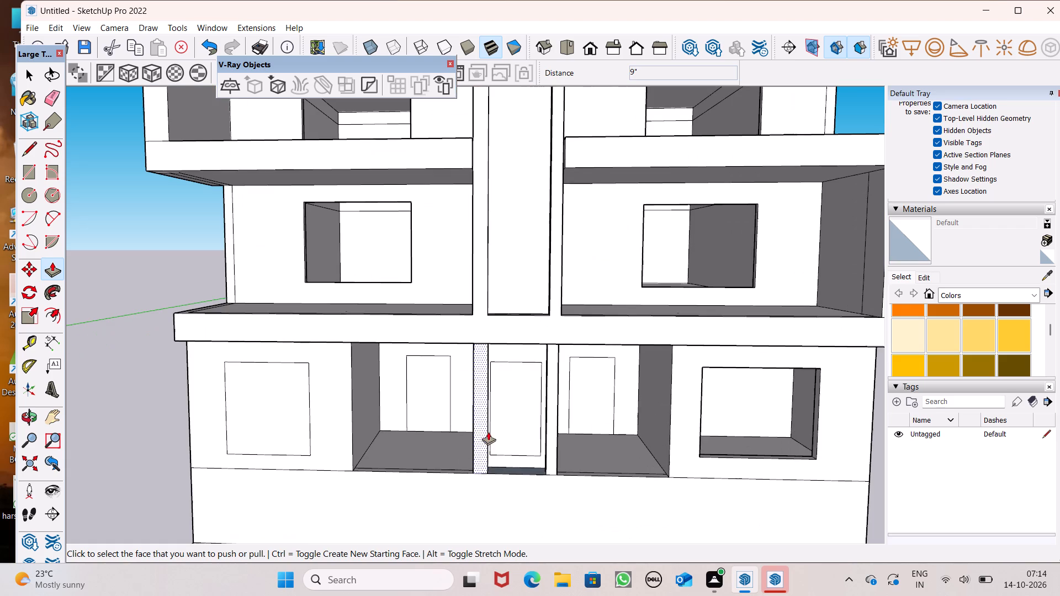
left_click_drag(506, 438, 522, 420)
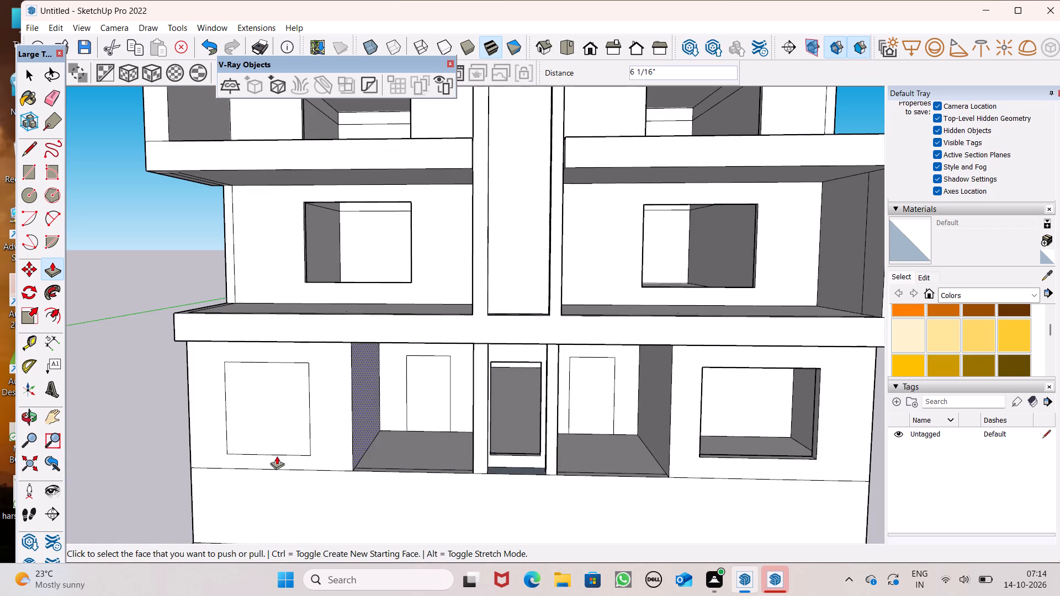
left_click_drag(265, 423, 311, 422)
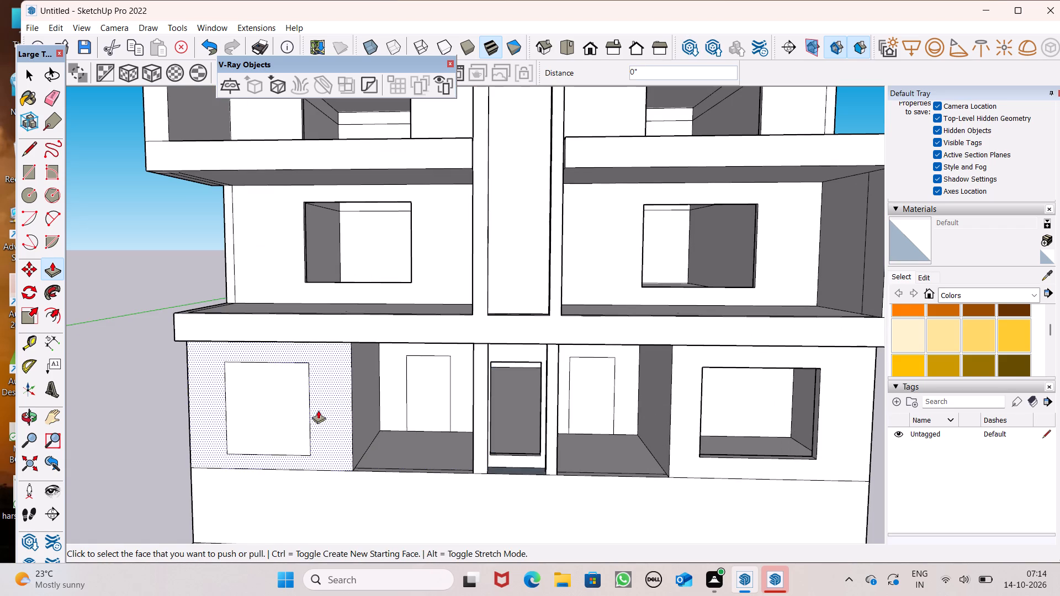
left_click_drag(279, 408, 291, 382)
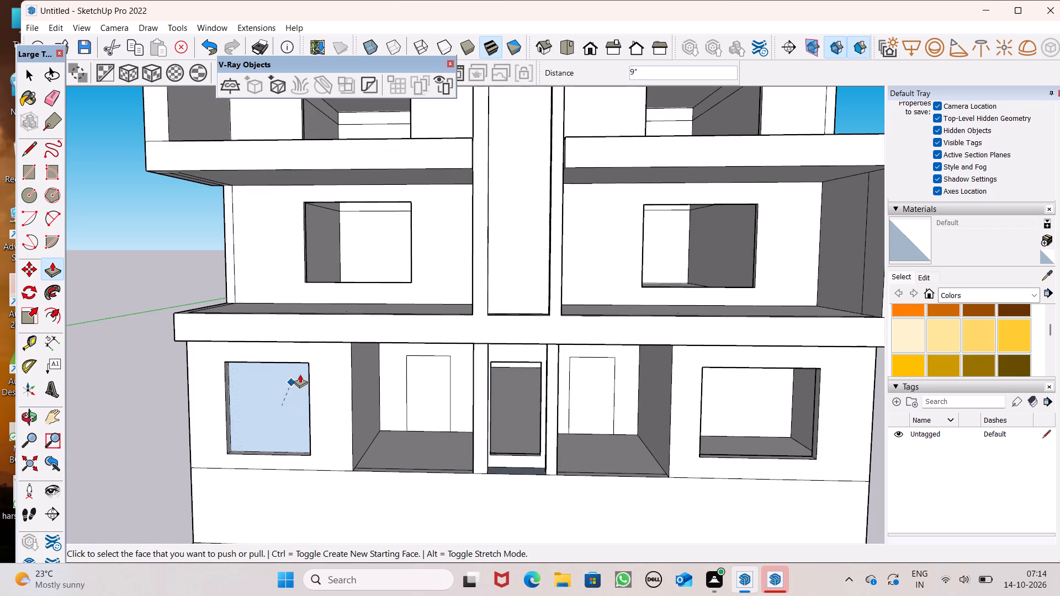
Push/Pull the two recessed rectangles flanking the central opening on the lowest windowed storey 6" through the wall.
left_click_drag(418, 401, 446, 381)
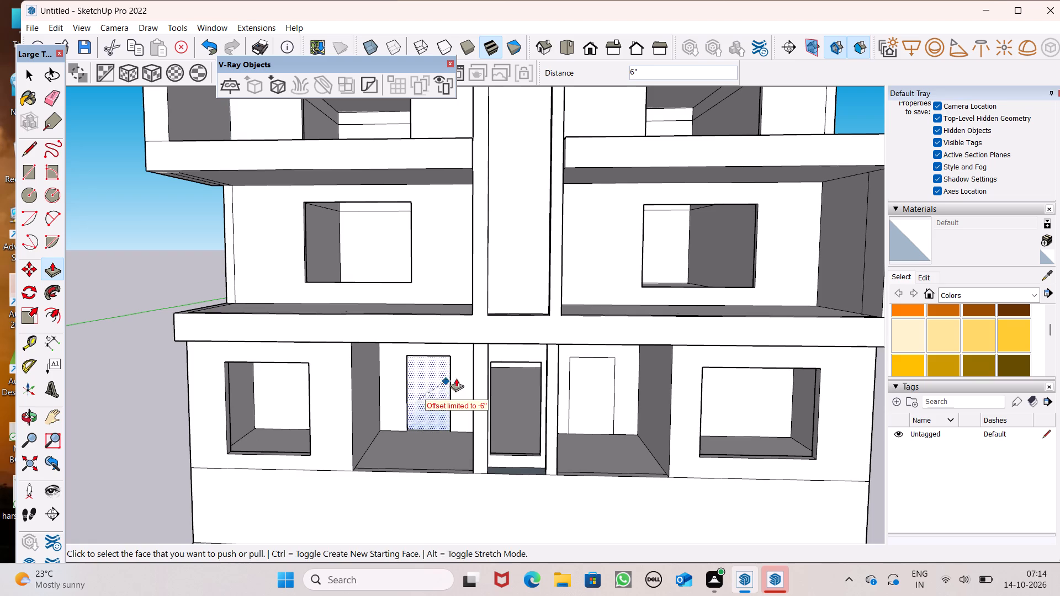
left_click_drag(582, 419, 593, 401)
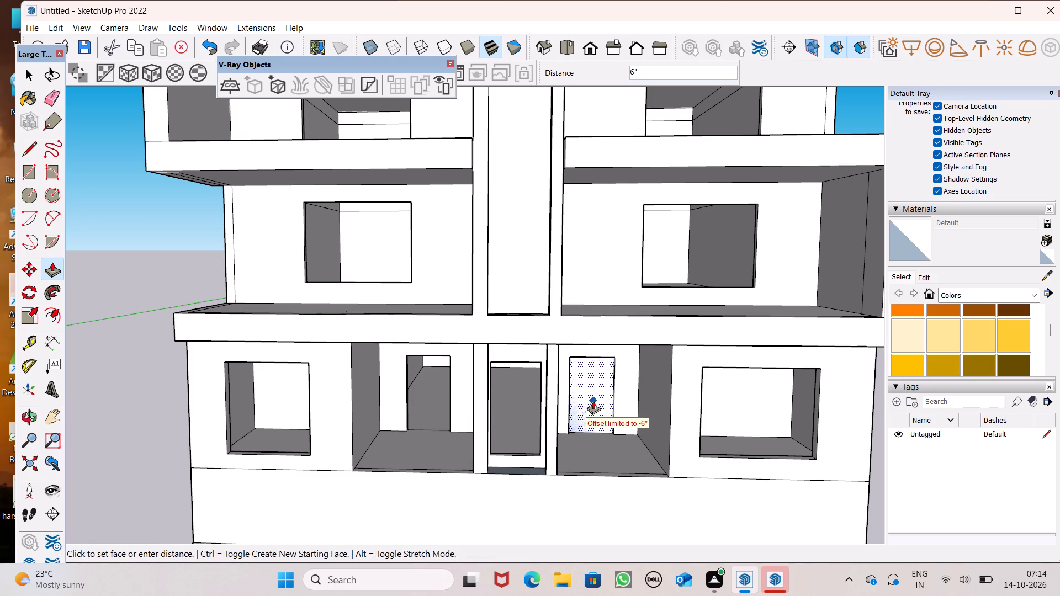
left_click_drag(593, 401, 593, 400)
left_click(594, 398)
Push/Pull the ceiling face seen through the window openings one storey above the lowest windowed storey by 4".
scroll(596, 440, "up", 1)
middle_click_drag(596, 440, 645, 448)
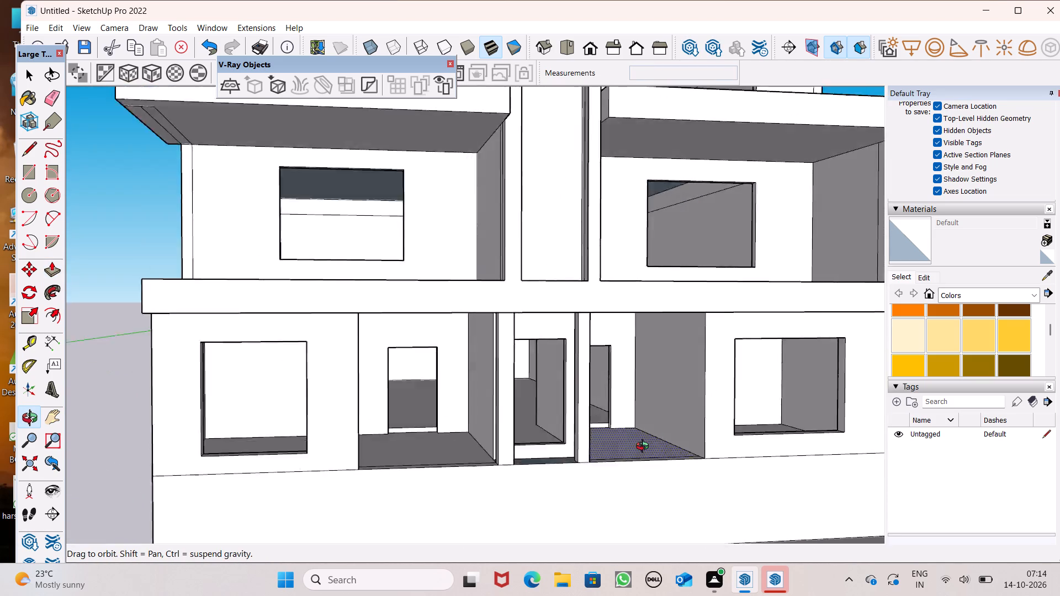
middle_click_drag(645, 448, 518, 286)
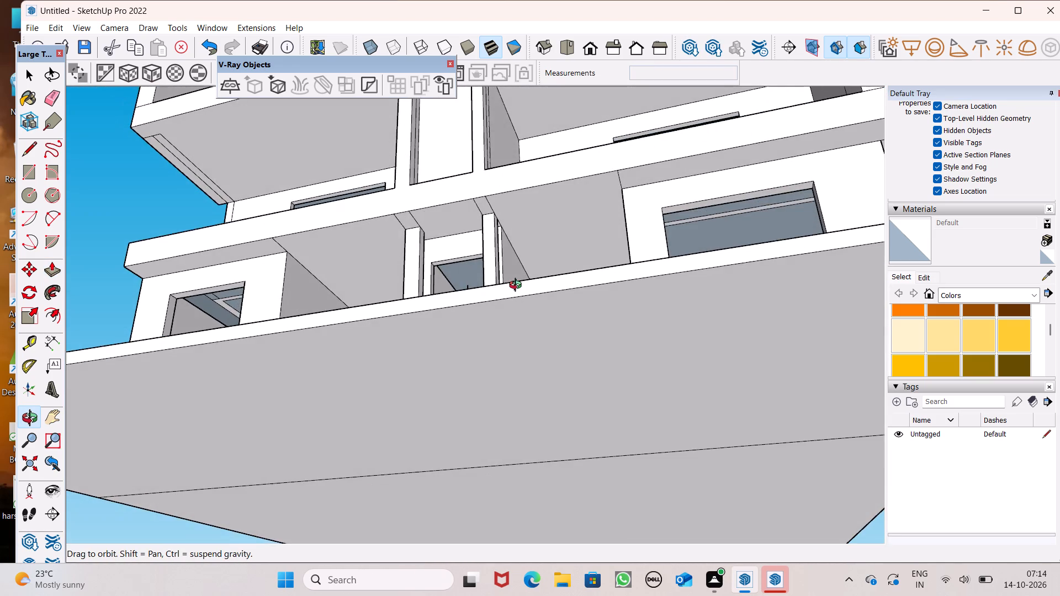
middle_click_drag(518, 286, 644, 352)
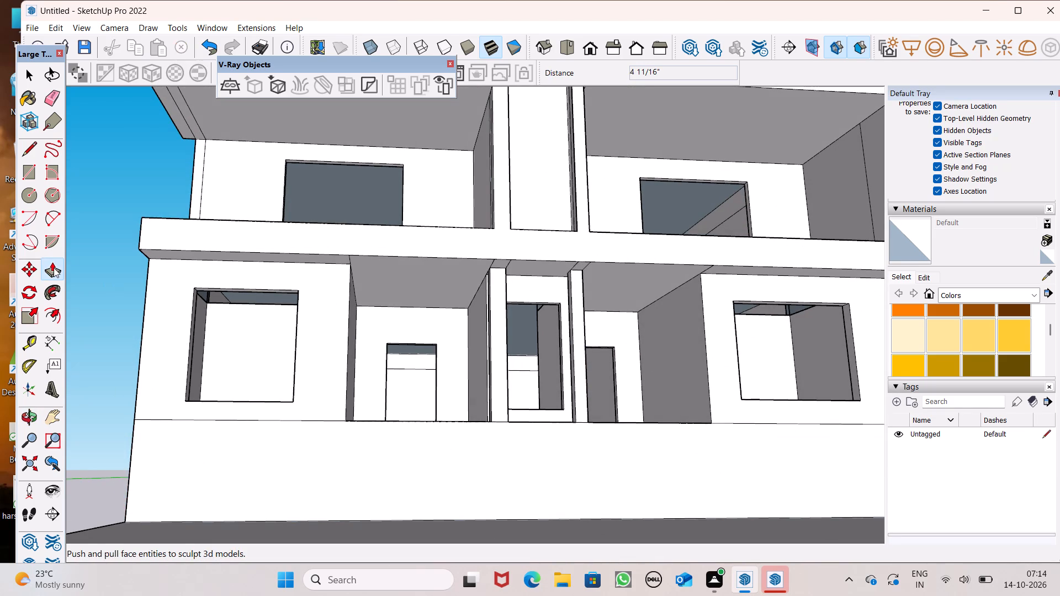
left_click(54, 268)
left_click(320, 211)
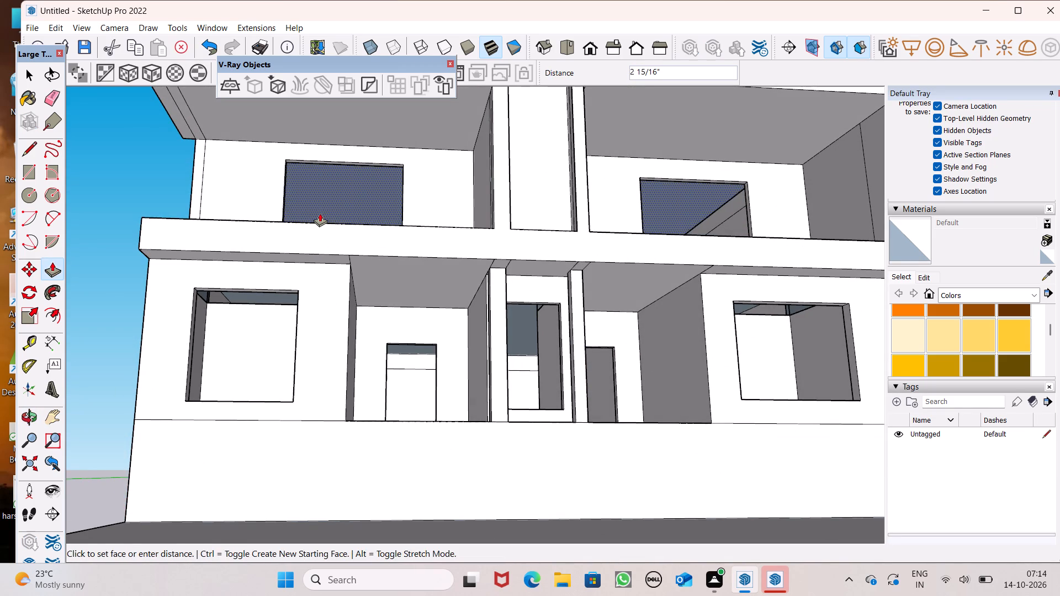
type("4\"")
key("Return")
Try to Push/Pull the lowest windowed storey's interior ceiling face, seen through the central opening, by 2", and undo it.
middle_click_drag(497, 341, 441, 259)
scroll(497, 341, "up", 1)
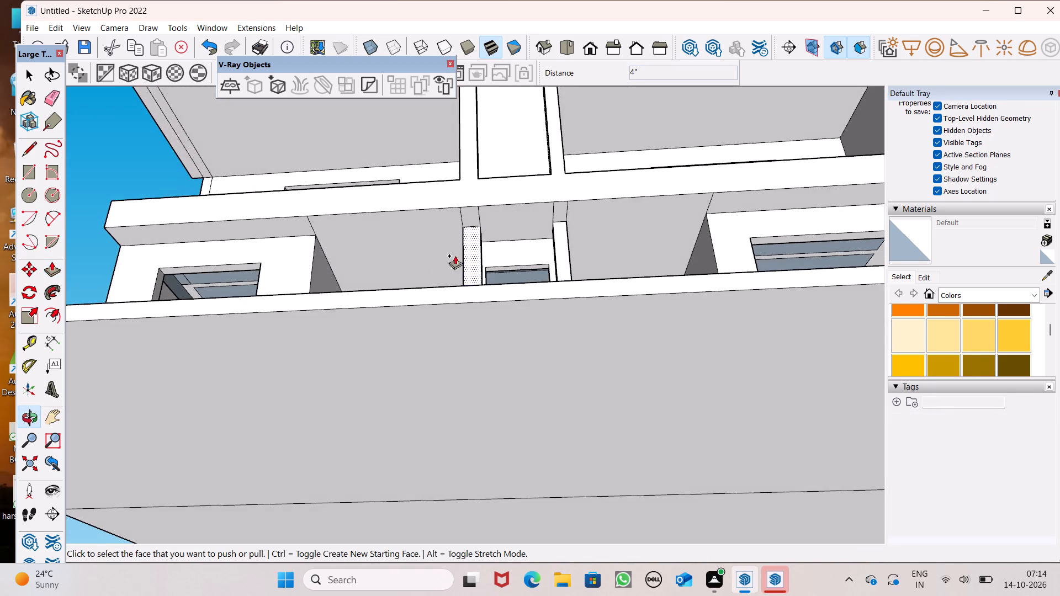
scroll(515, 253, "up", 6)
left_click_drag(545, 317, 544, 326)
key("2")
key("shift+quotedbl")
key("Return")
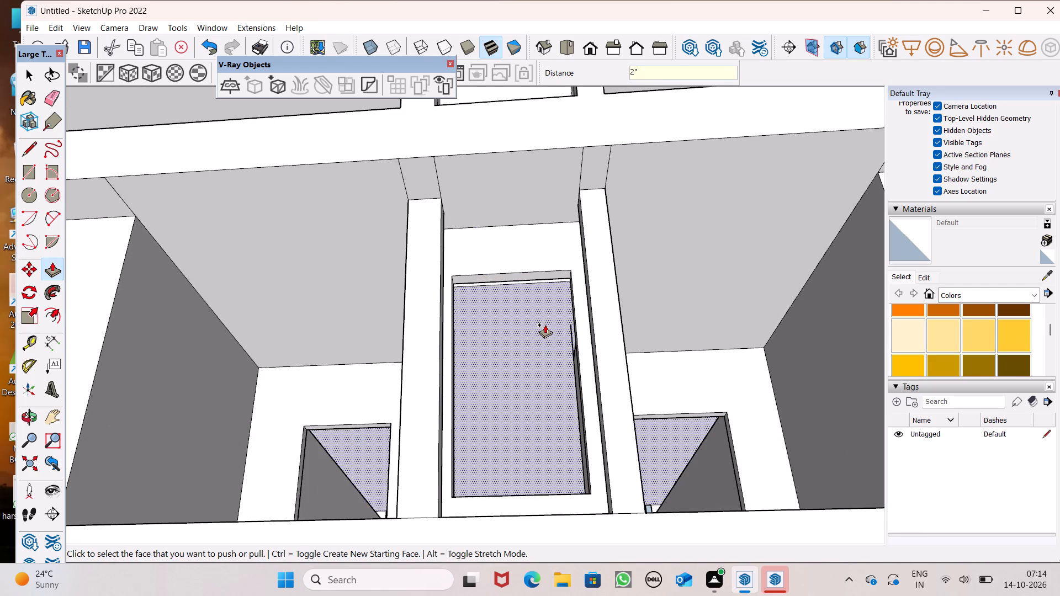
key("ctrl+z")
Push/Pull the lowest windowed storey's interior ceiling face, seen through the central opening, by 3".
left_click_drag(545, 324, 545, 315)
key("3")
key("shift+quotedbl")
key("Return")
Examine the lowest storey's openings and ceilings from below, and the whole front of the building.
scroll(544, 299, "down", 6)
middle_click_drag(563, 349, 599, 455)
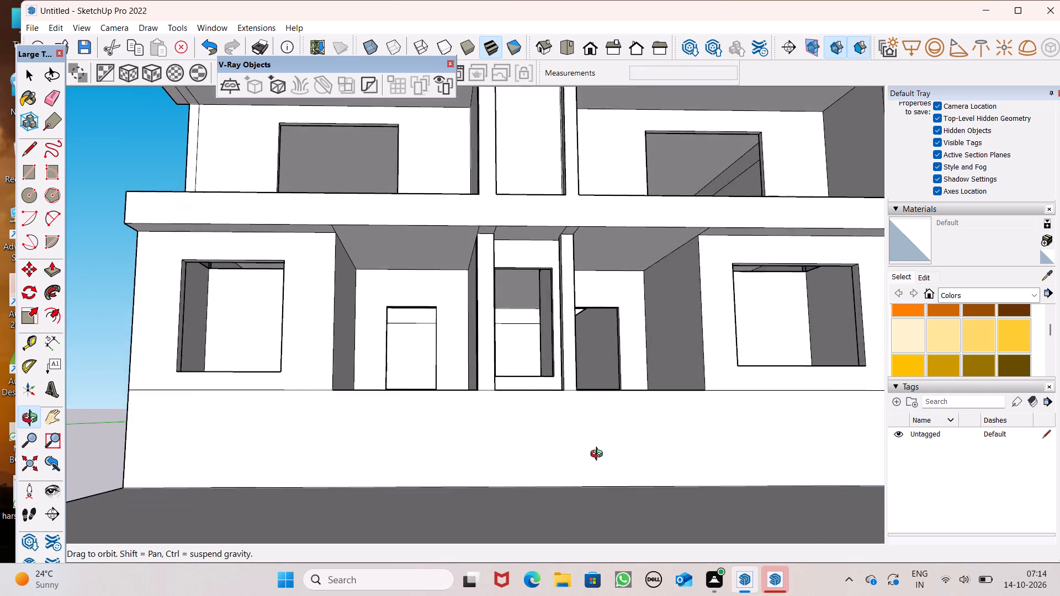
middle_click_drag(599, 455, 595, 389)
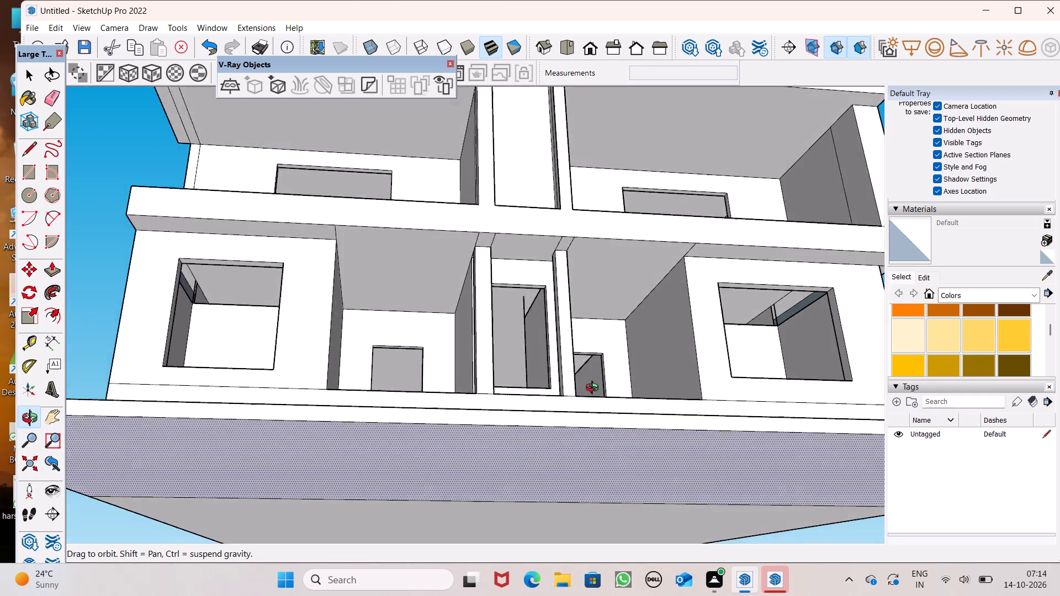
middle_click_drag(595, 389, 517, 401)
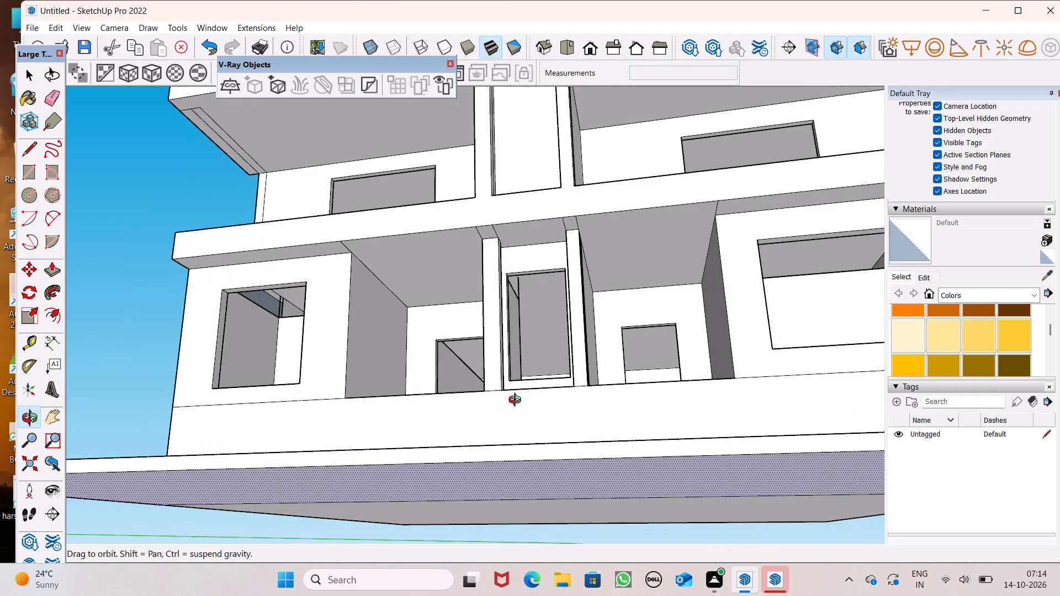
middle_click_drag(517, 401, 576, 521)
key("space")
scroll(566, 432, "down", 6)
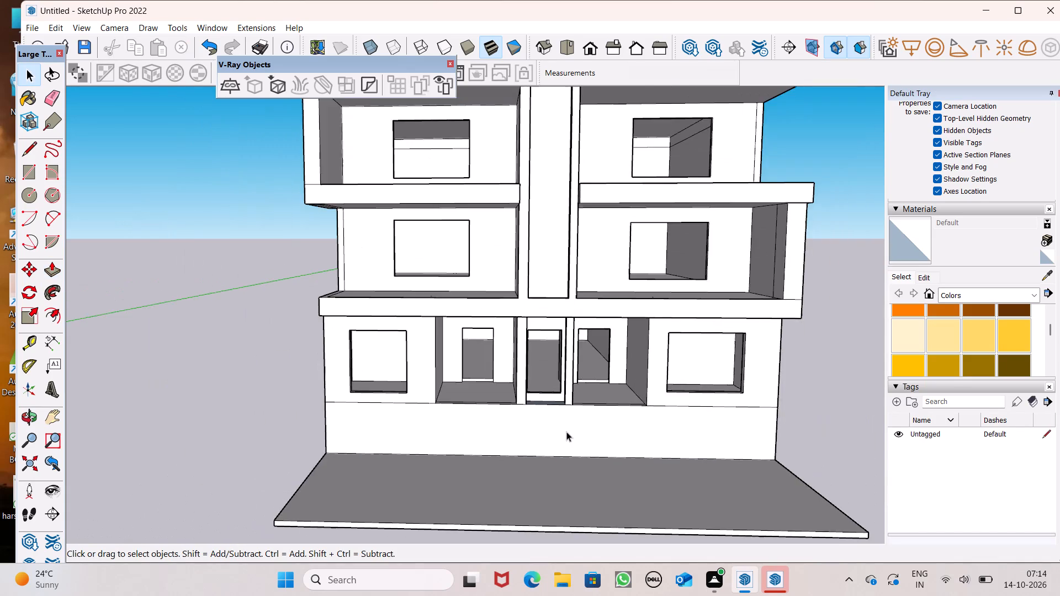
scroll(563, 467, "down", 5)
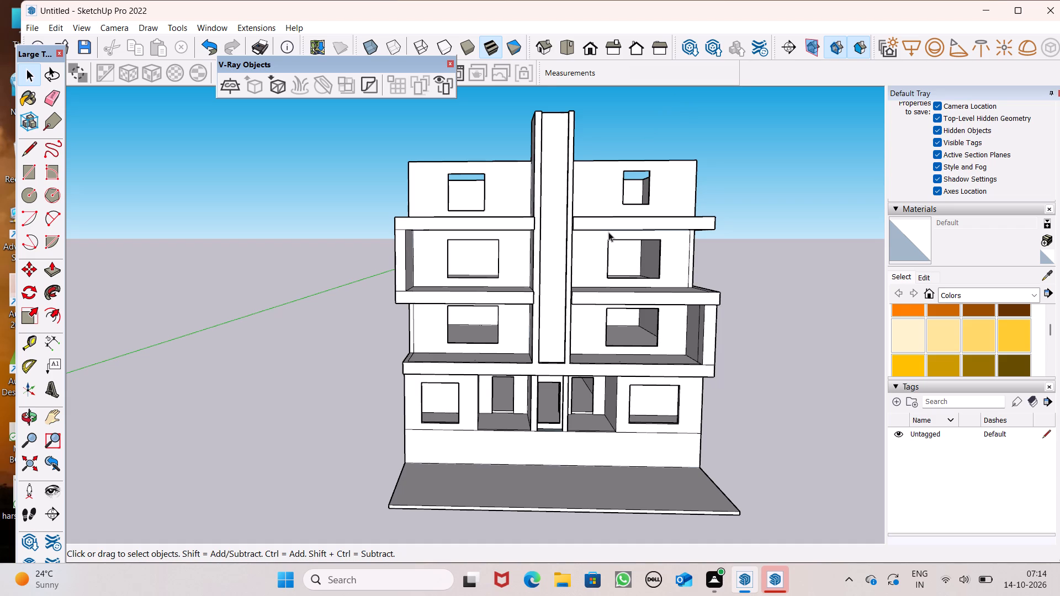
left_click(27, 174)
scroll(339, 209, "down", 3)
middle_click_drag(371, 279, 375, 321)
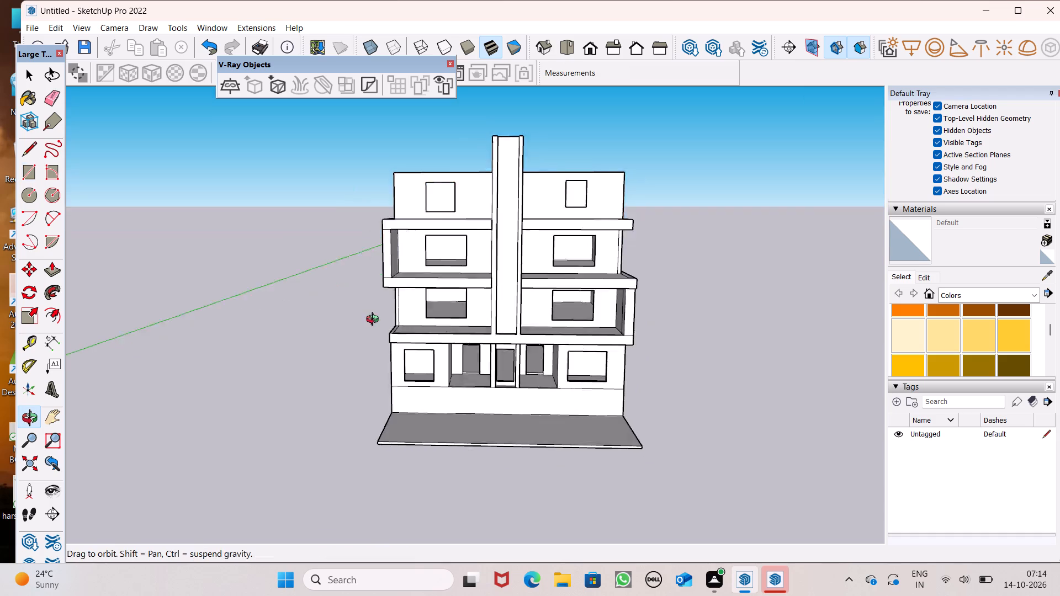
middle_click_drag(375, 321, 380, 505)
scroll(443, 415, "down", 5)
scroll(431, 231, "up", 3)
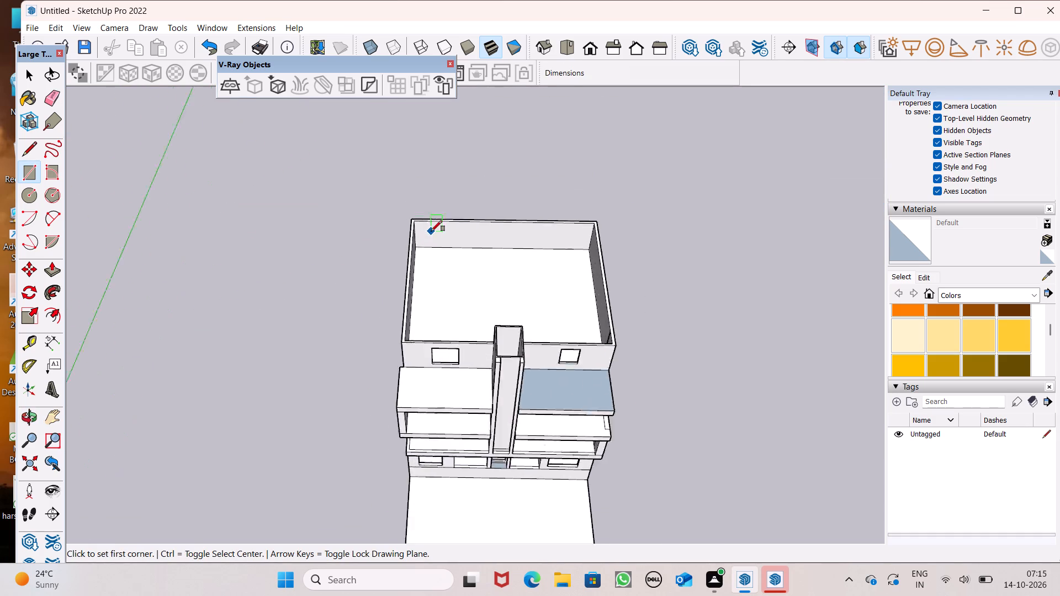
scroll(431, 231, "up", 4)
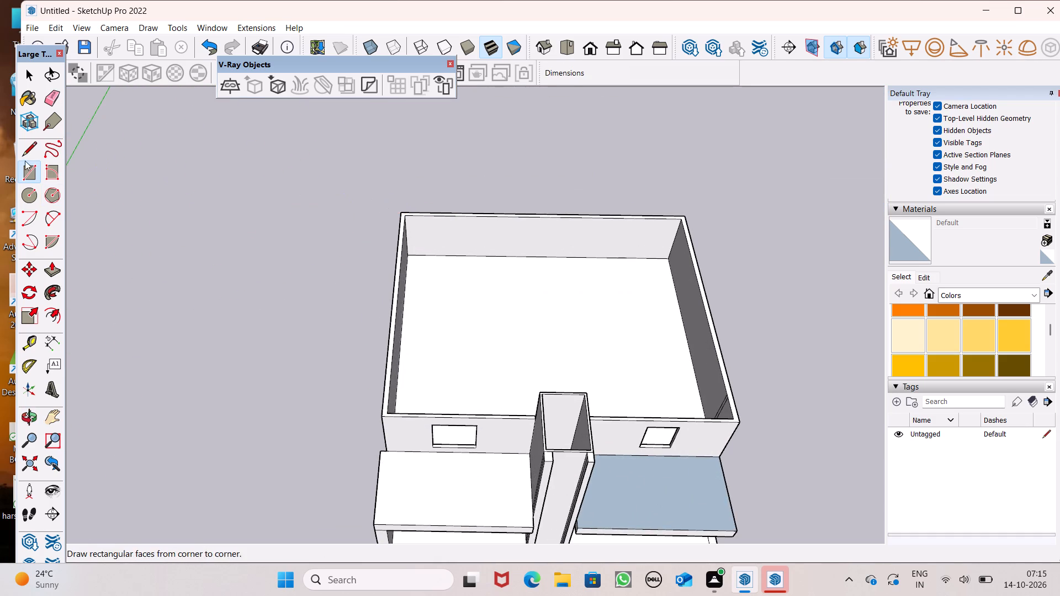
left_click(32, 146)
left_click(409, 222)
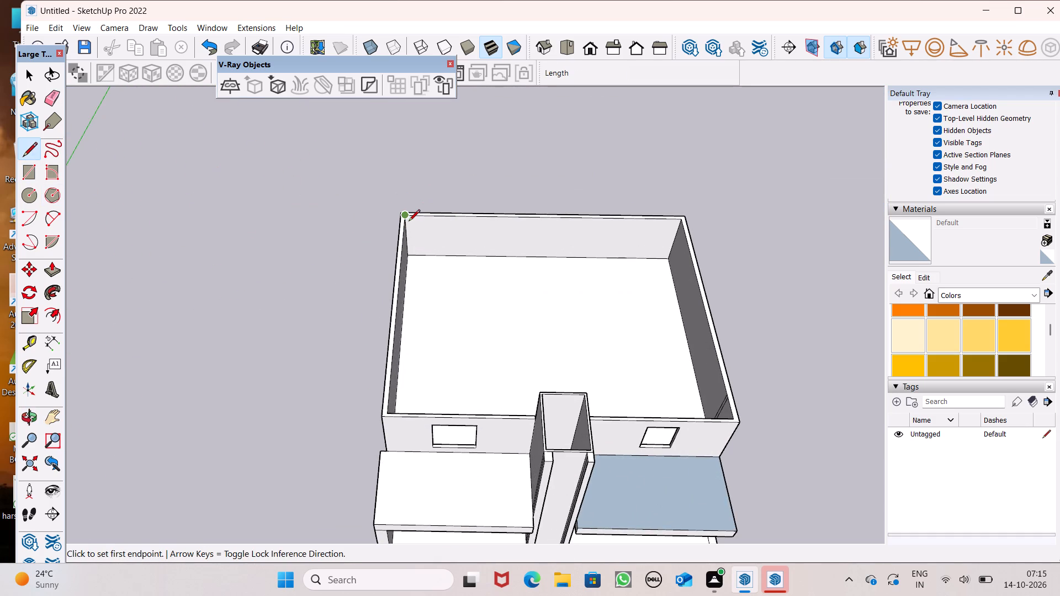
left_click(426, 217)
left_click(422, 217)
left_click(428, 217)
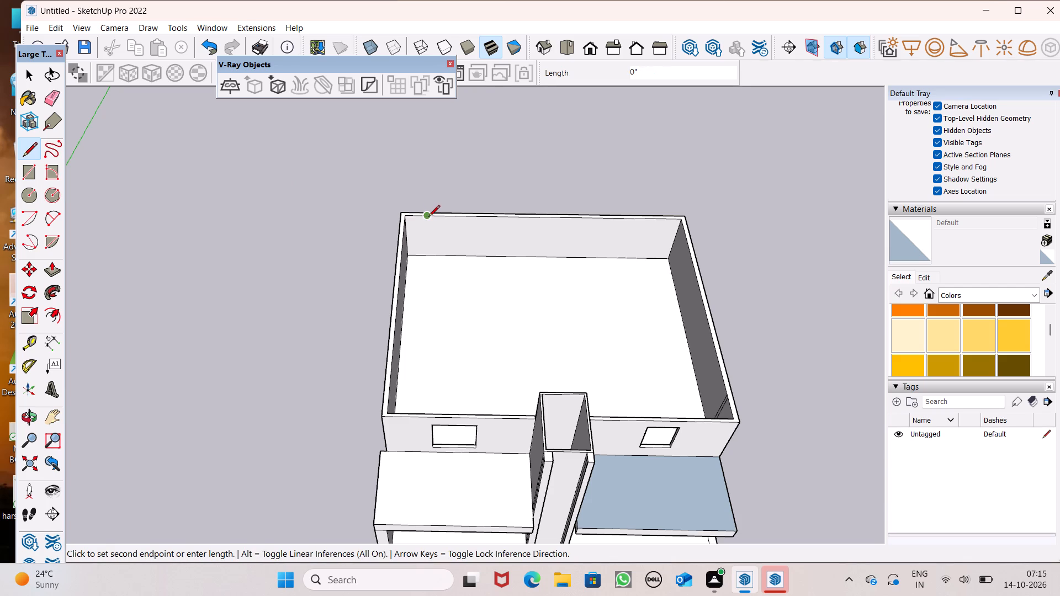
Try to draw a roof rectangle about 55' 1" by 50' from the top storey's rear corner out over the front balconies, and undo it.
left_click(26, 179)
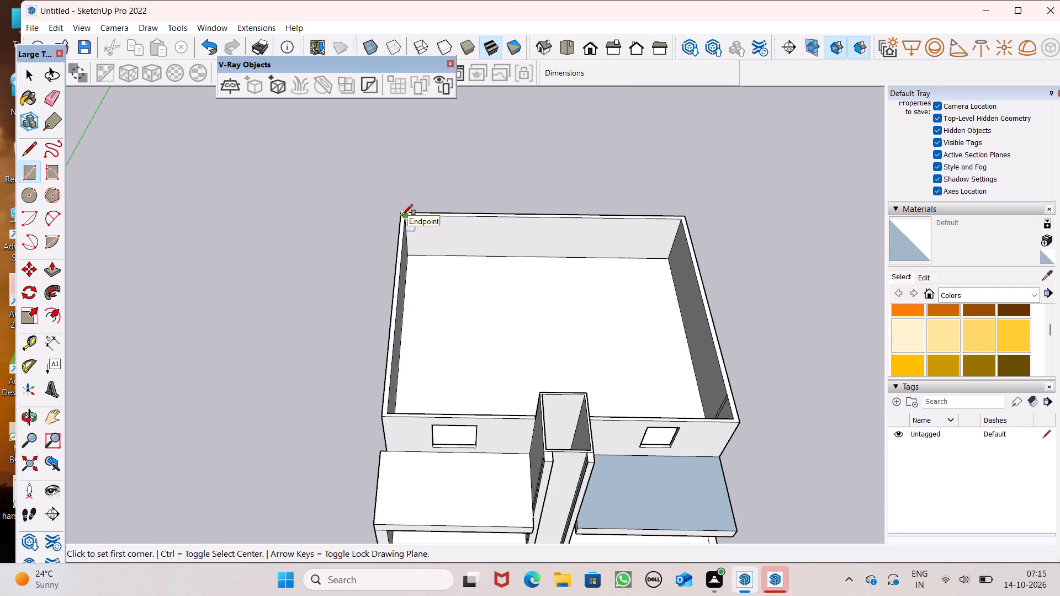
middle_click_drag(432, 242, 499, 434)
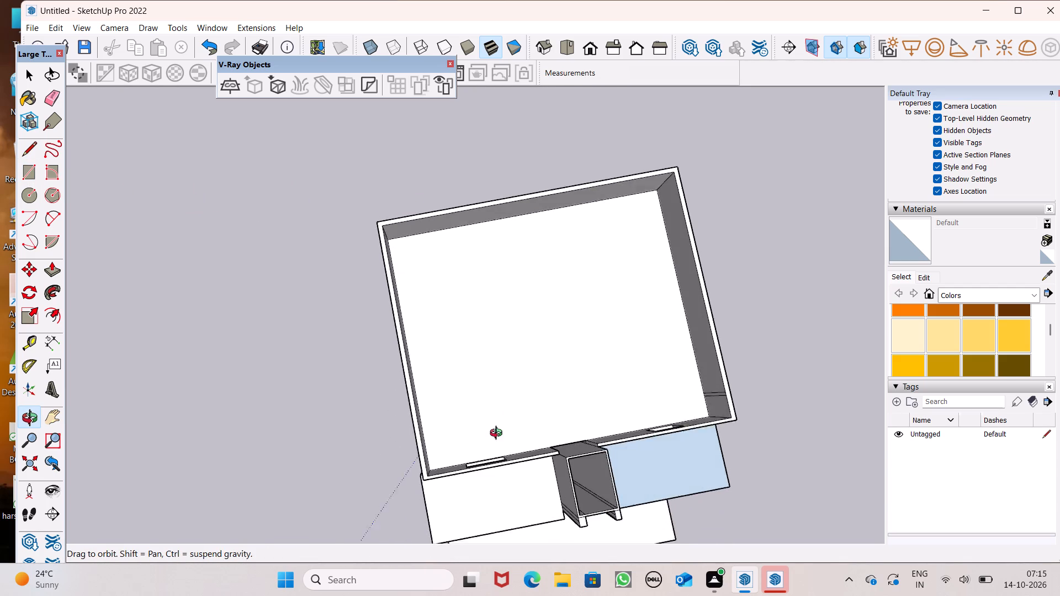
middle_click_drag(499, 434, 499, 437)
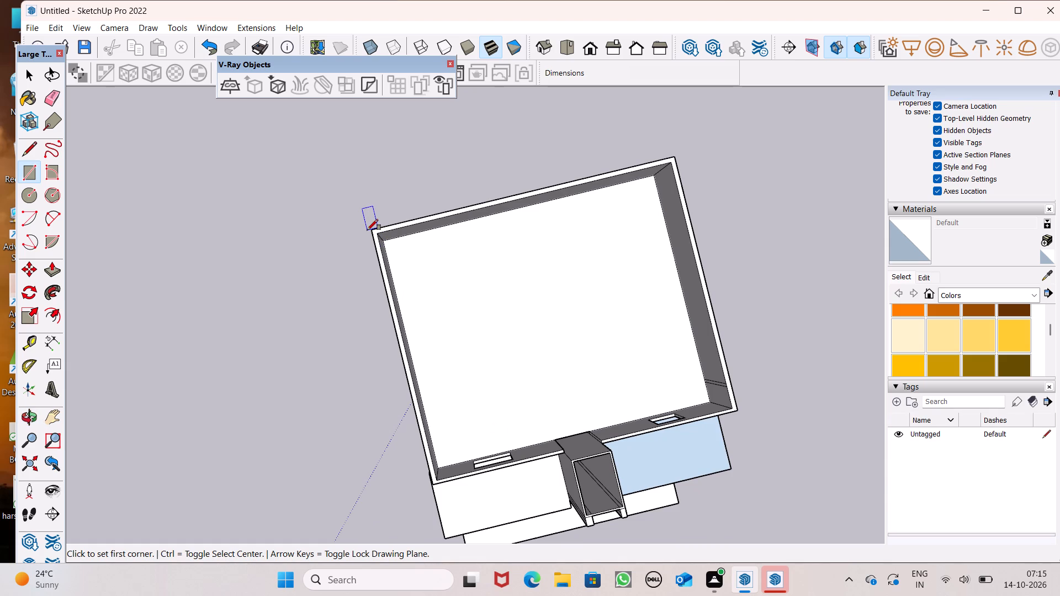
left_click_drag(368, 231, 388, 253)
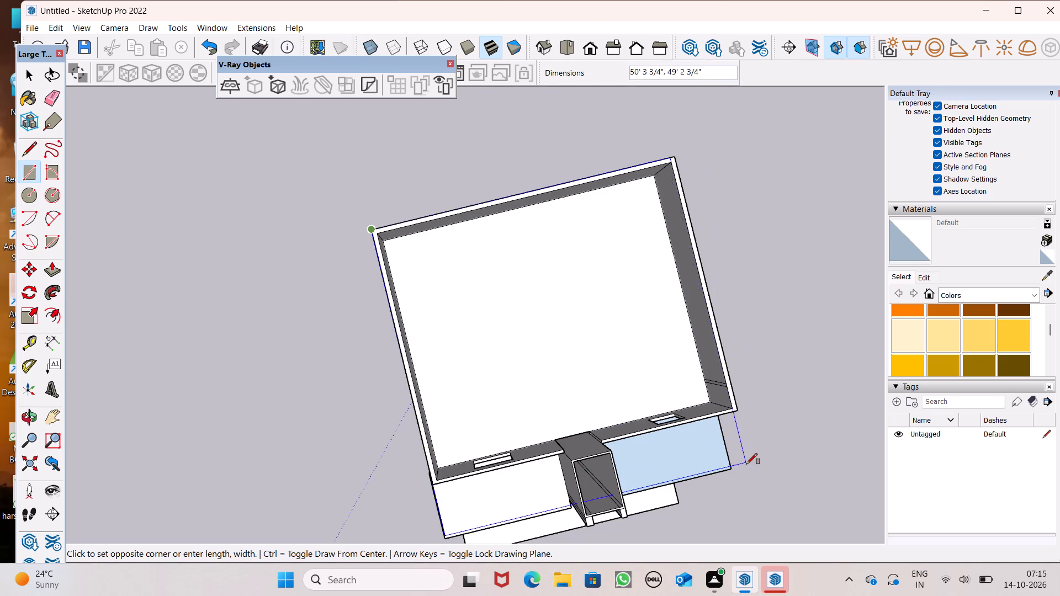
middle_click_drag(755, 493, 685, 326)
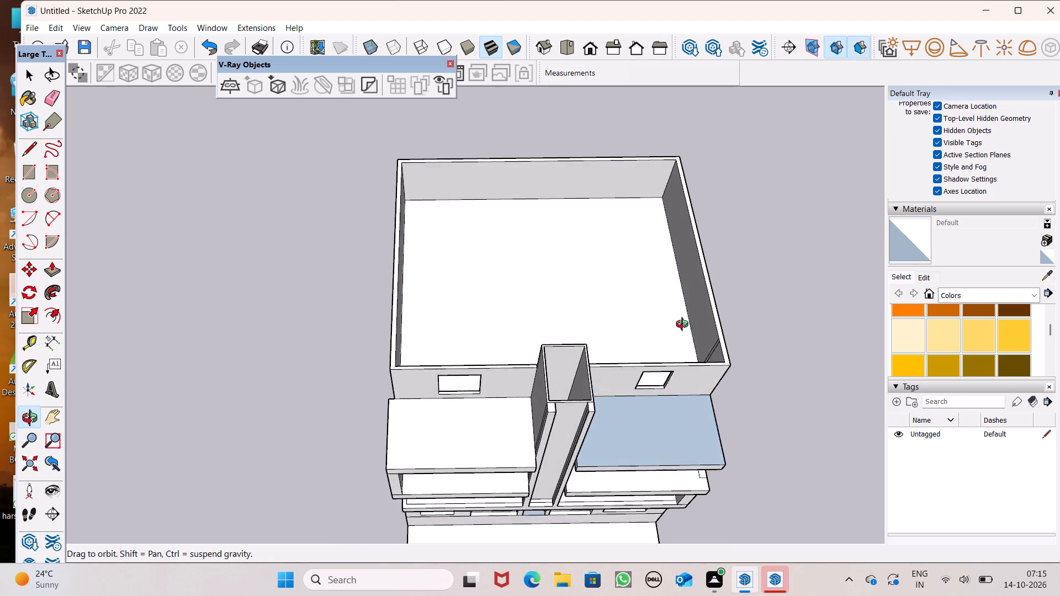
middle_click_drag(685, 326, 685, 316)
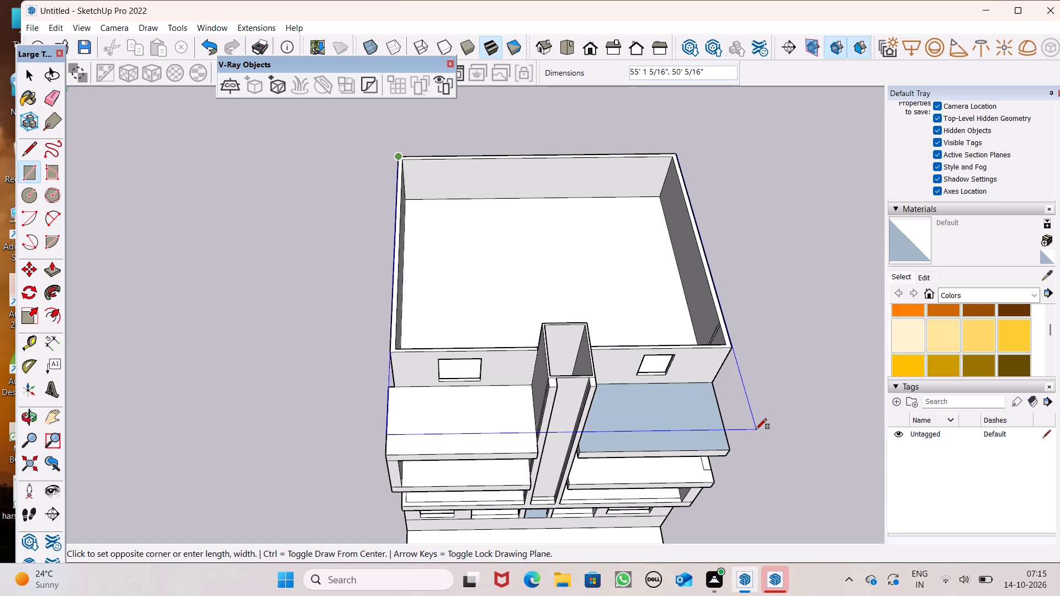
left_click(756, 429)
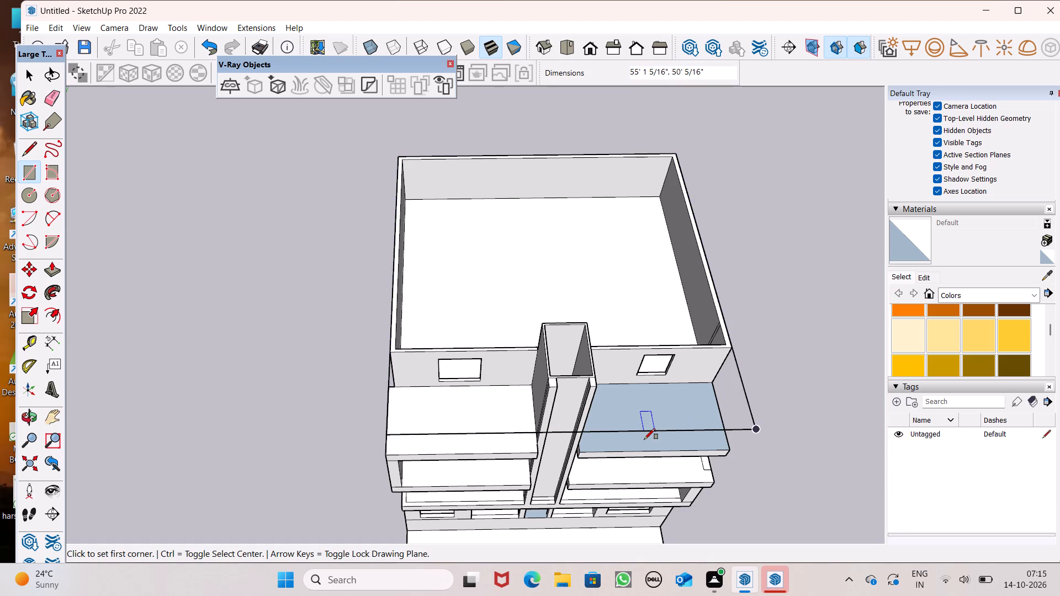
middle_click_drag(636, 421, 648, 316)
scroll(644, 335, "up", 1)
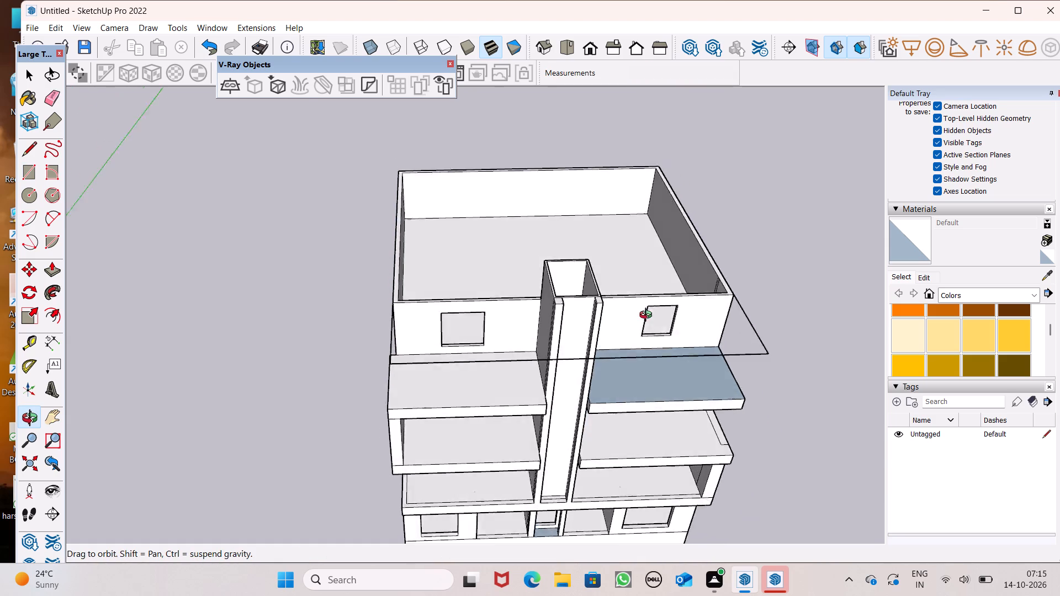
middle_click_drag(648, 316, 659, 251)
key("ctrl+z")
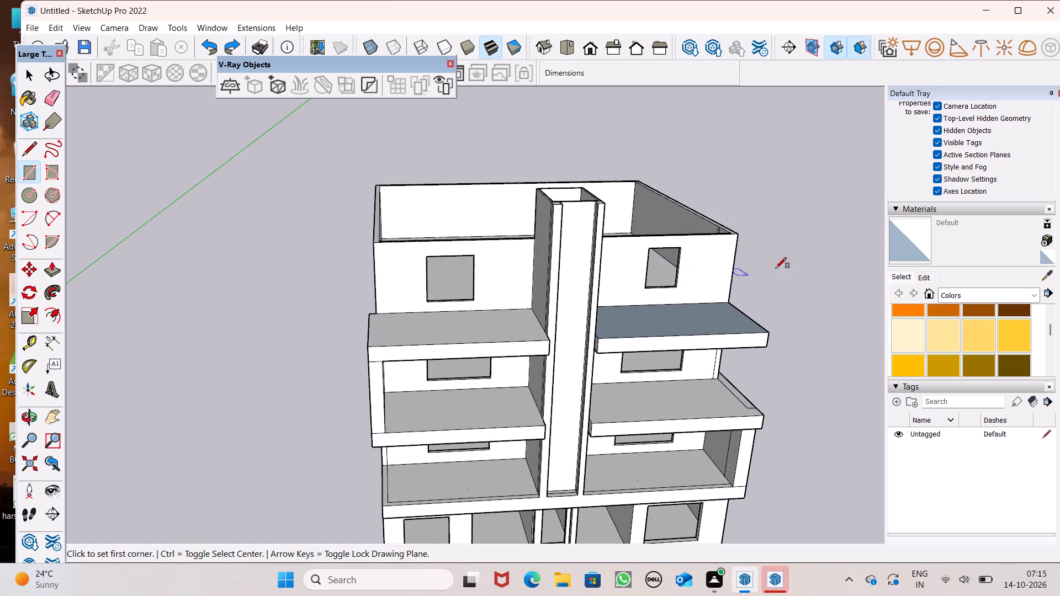
Draw a roof rectangle about 50' by 41' 10" over the top storey's walls, from the rear-left outer corner to the front-right corner.
middle_click_drag(777, 285, 792, 541)
scroll(741, 465, "down", 7)
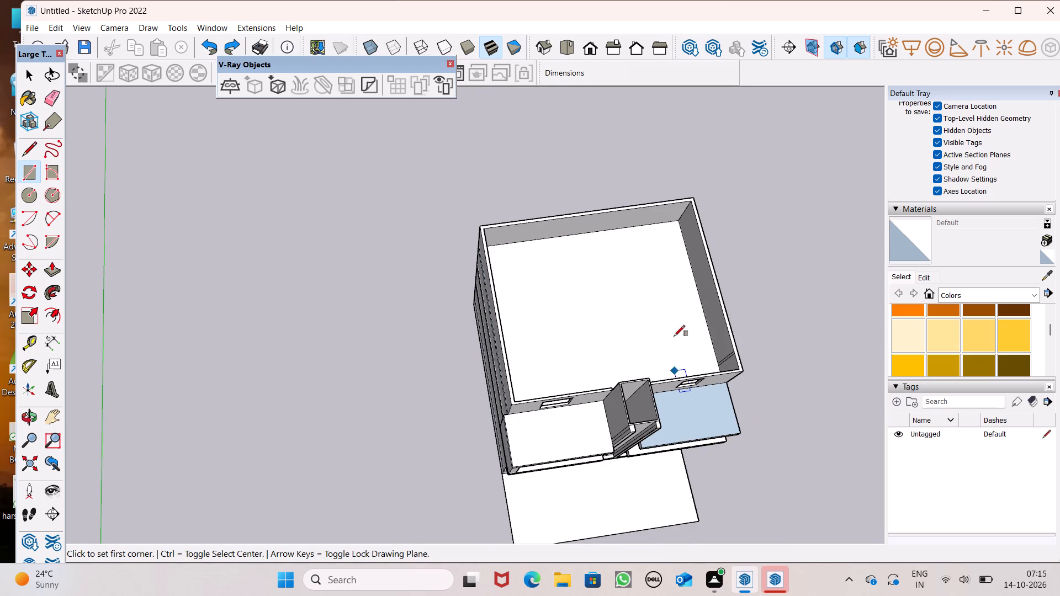
middle_click_drag(777, 331, 743, 380)
scroll(638, 267, "up", 5)
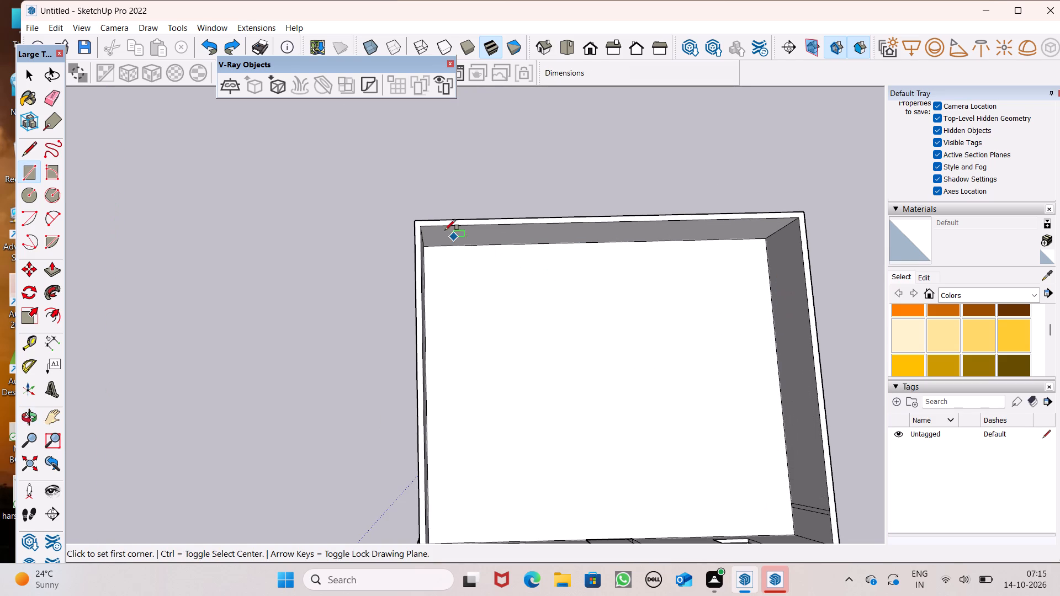
left_click(407, 223)
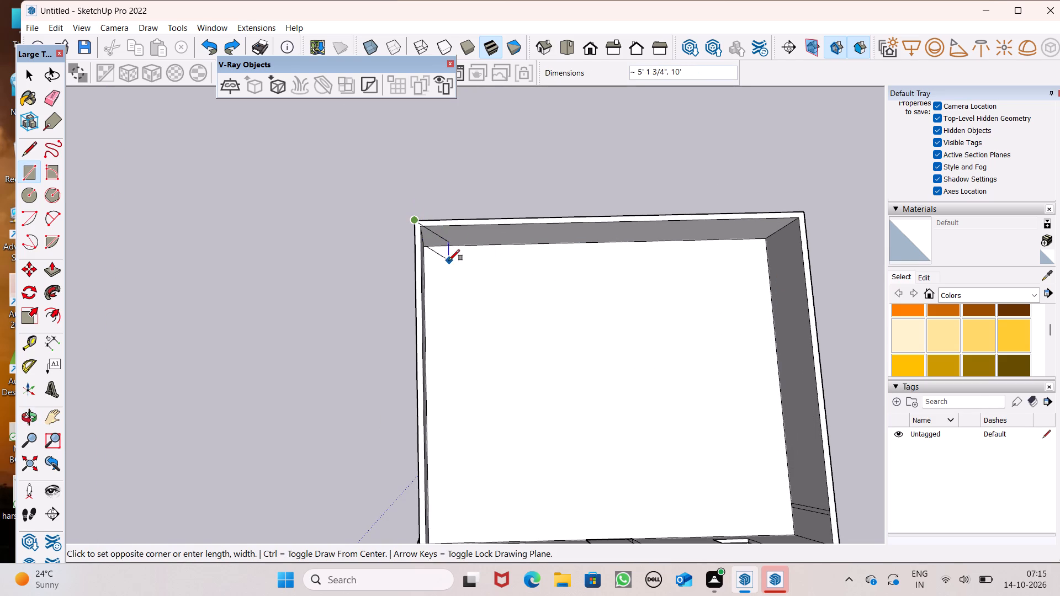
scroll(454, 258, "down", 6)
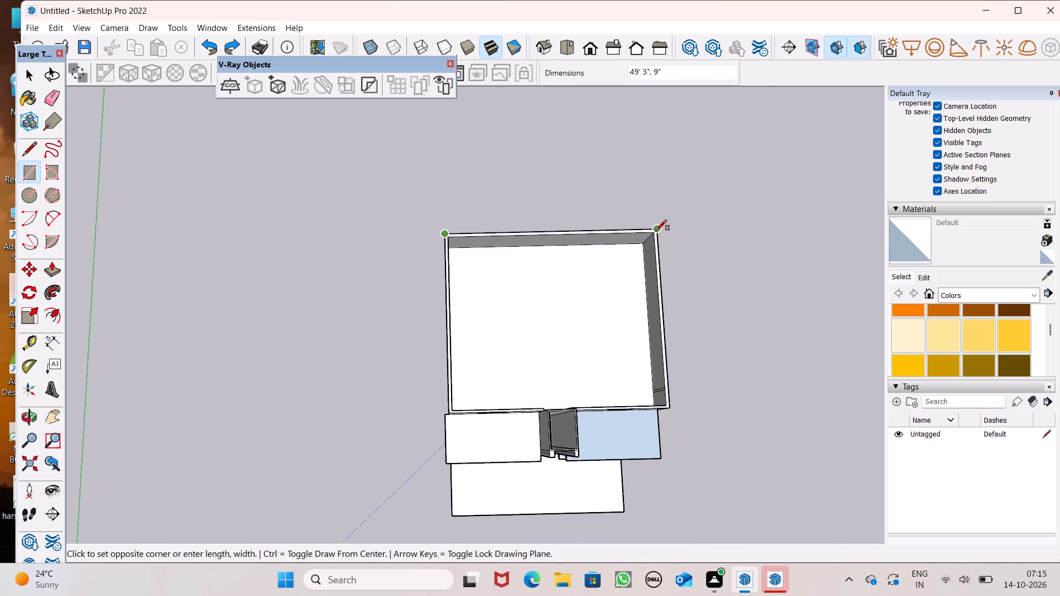
left_click(656, 231)
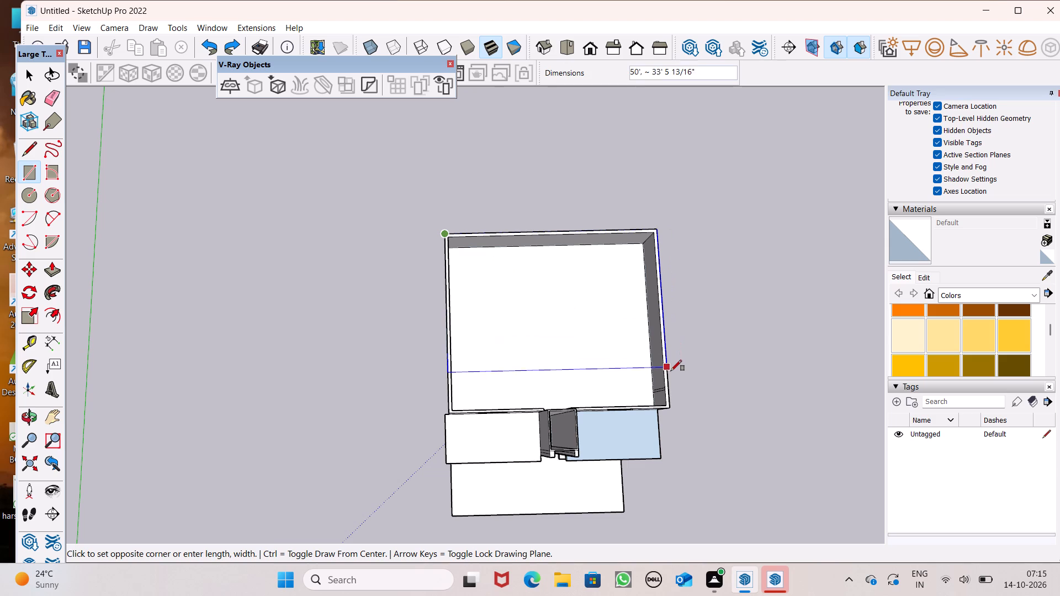
left_click(668, 405)
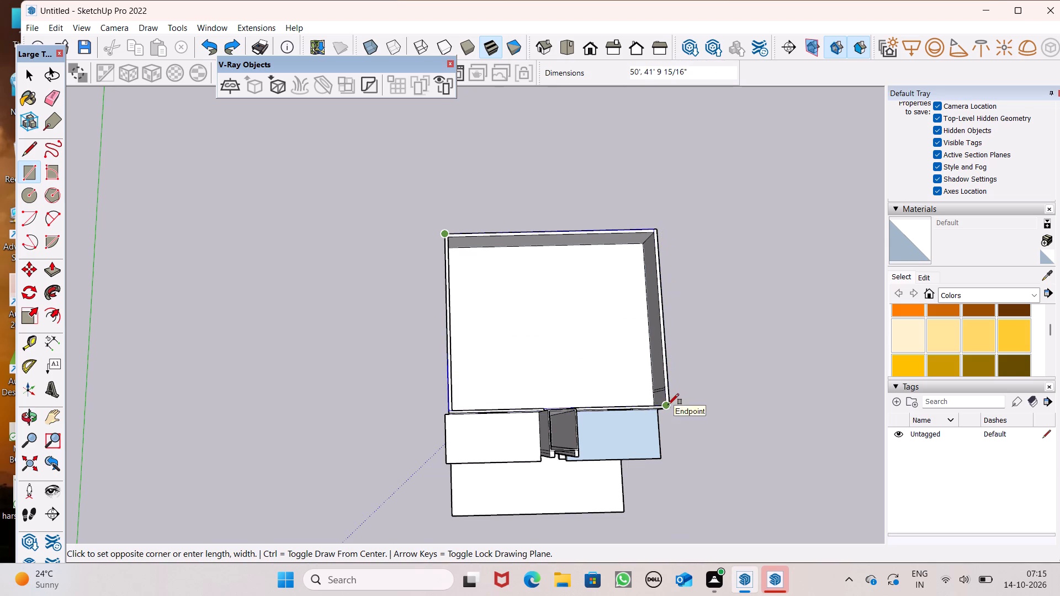
middle_click_drag(692, 441, 662, 268)
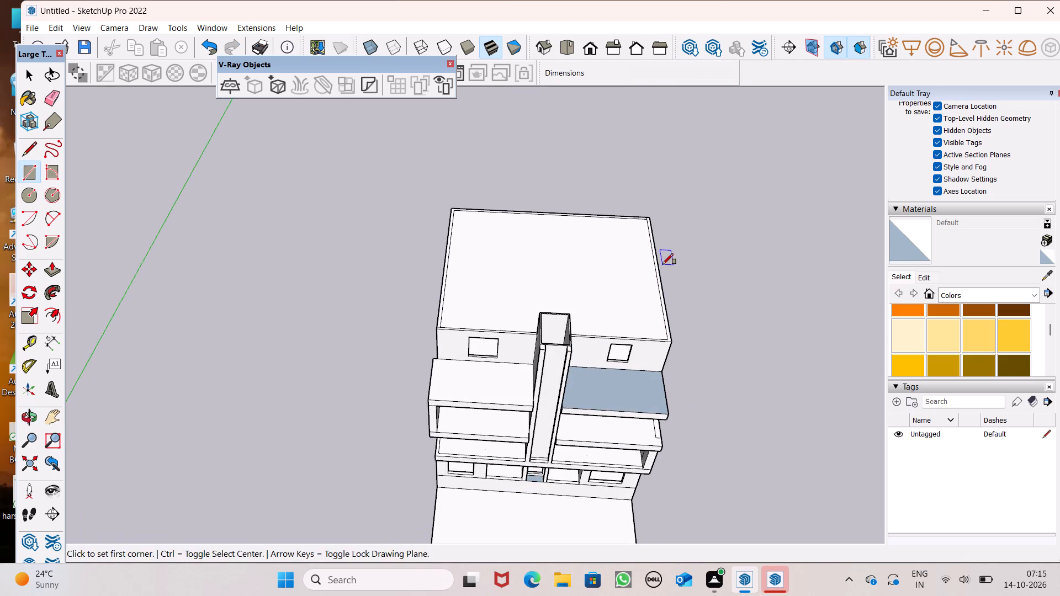
key("space")
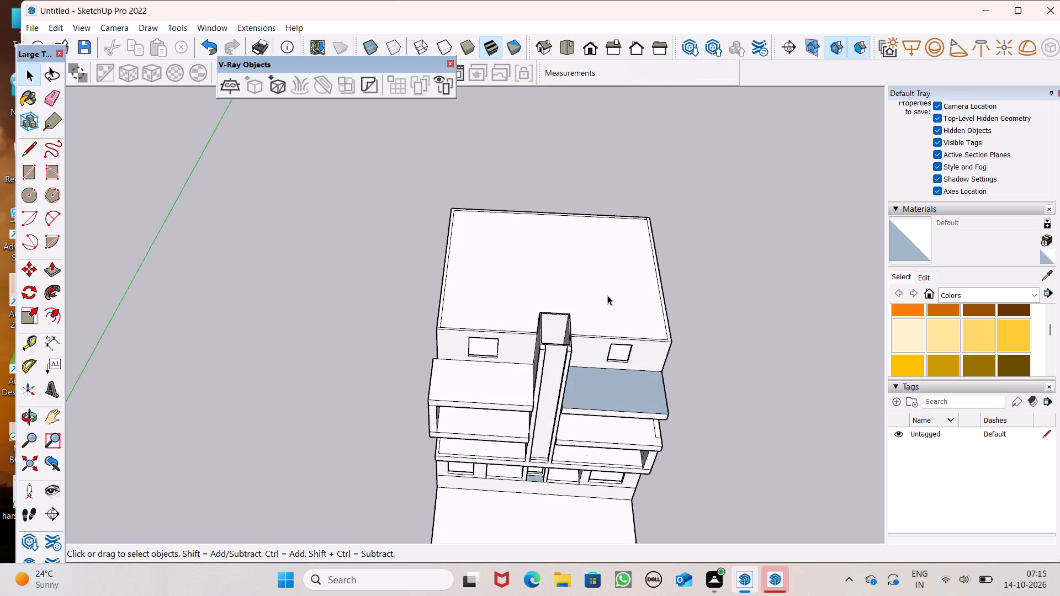
Push/Pull the large roof face inside the wall outline upward by 2'.
scroll(590, 349, "up", 6)
middle_click_drag(585, 326, 595, 252)
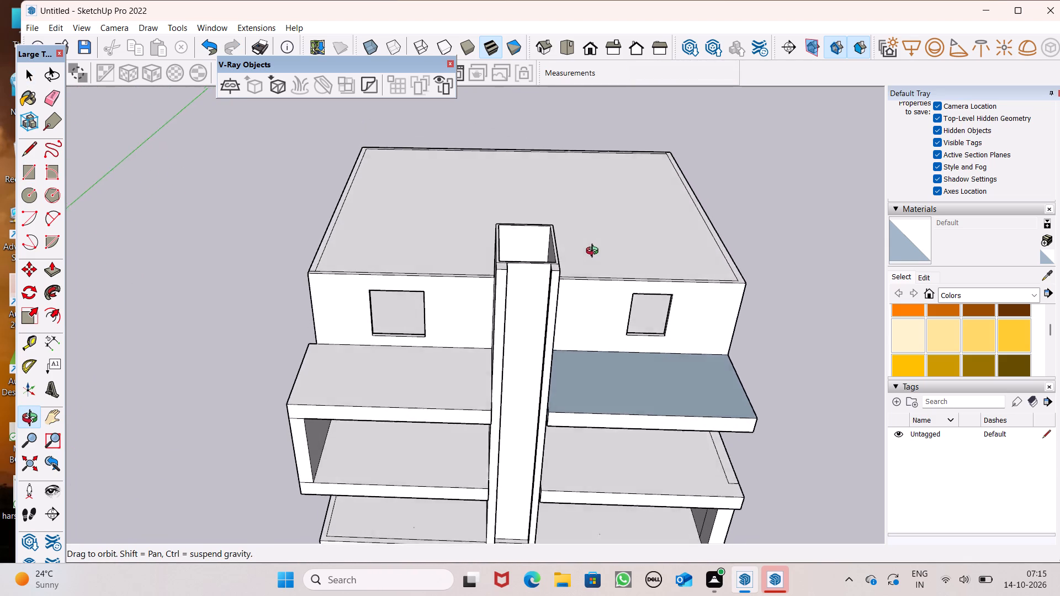
middle_click_drag(595, 252, 598, 237)
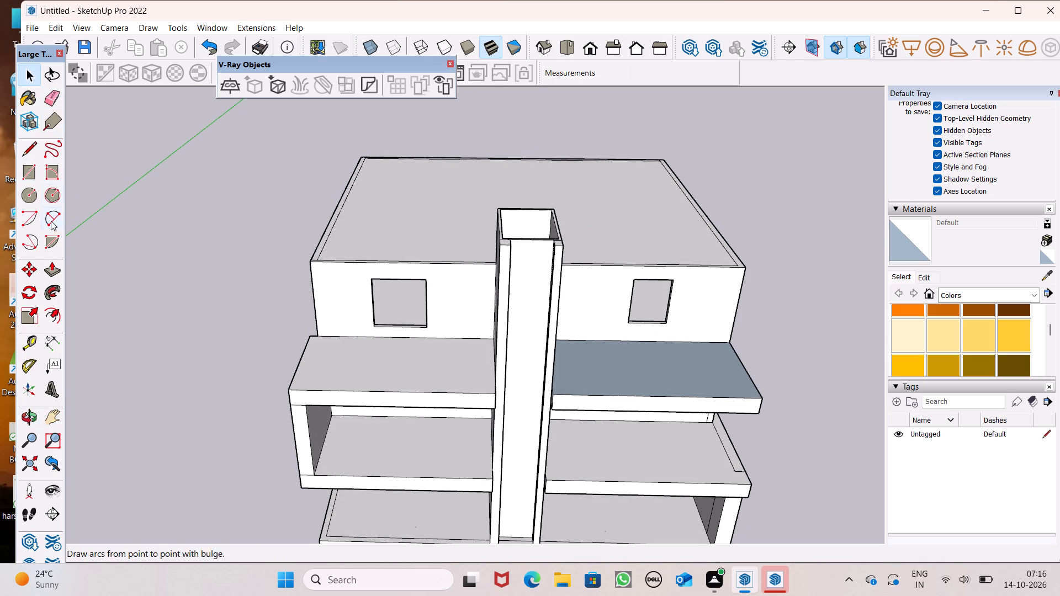
left_click(48, 272)
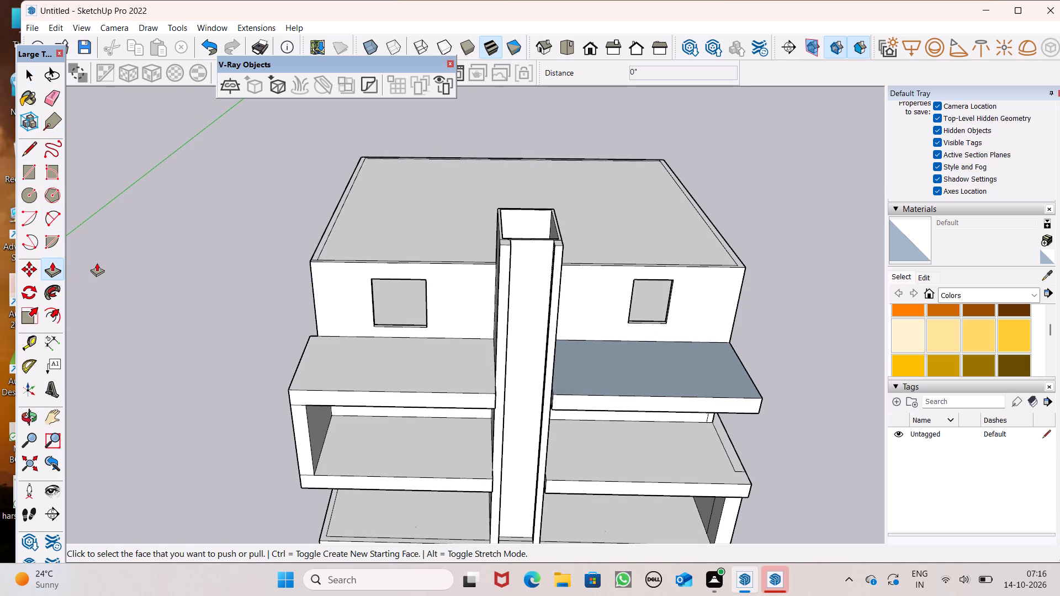
scroll(97, 263, "up", 4)
scroll(136, 270, "down", 2)
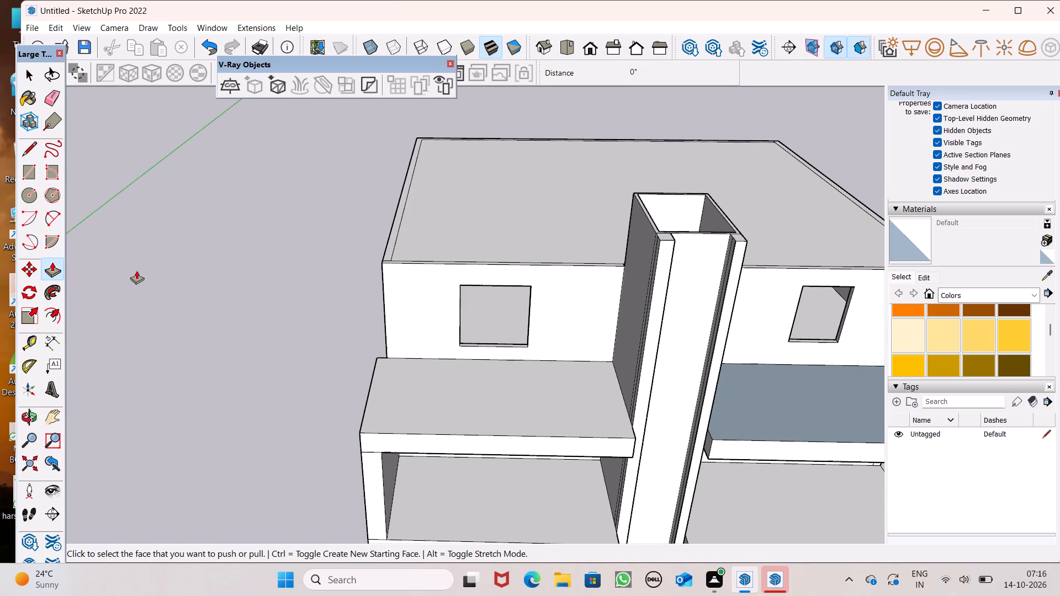
left_click_drag(430, 242, 437, 228)
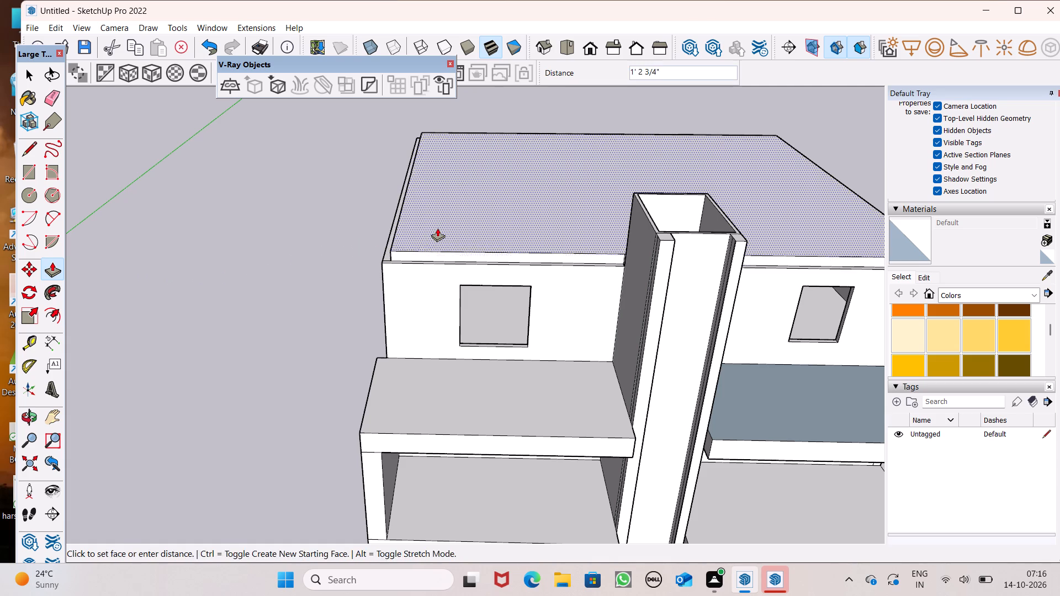
left_click_drag(437, 228, 437, 226)
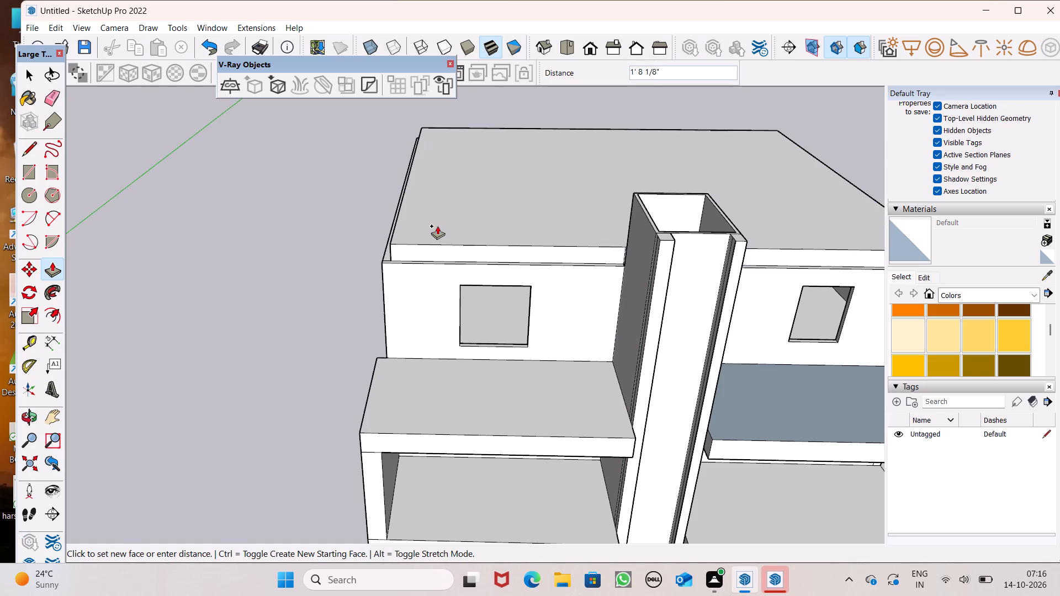
left_click_drag(437, 226, 440, 222)
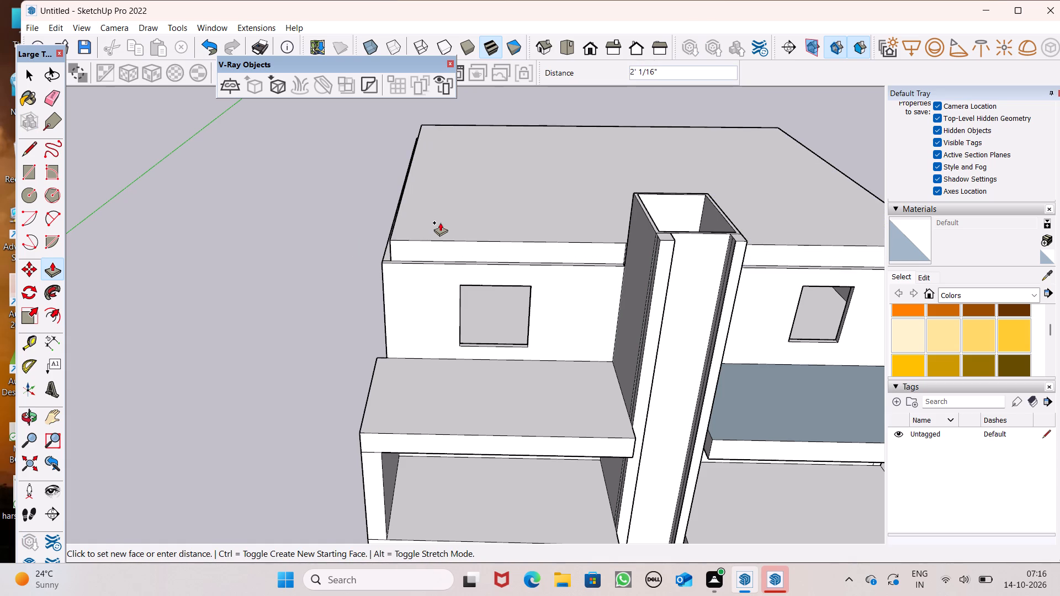
left_click_drag(440, 222, 440, 222)
type("2'")
key("Return")
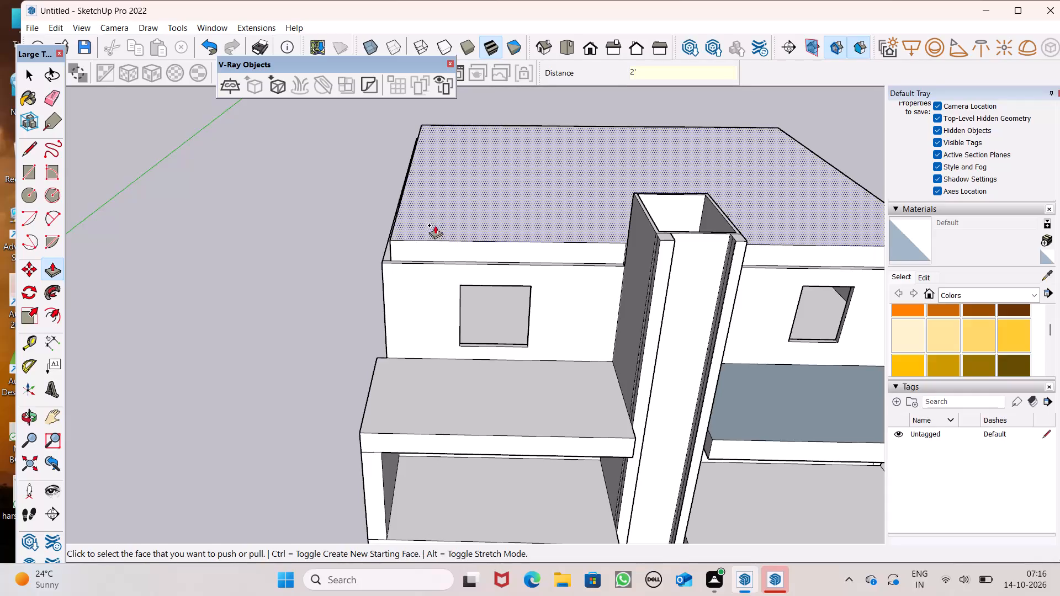
Push/Pull the narrow top strip of the left side wall up by 2', flush with the raised roof face.
scroll(373, 246, "up", 6)
left_click_drag(442, 292, 443, 281)
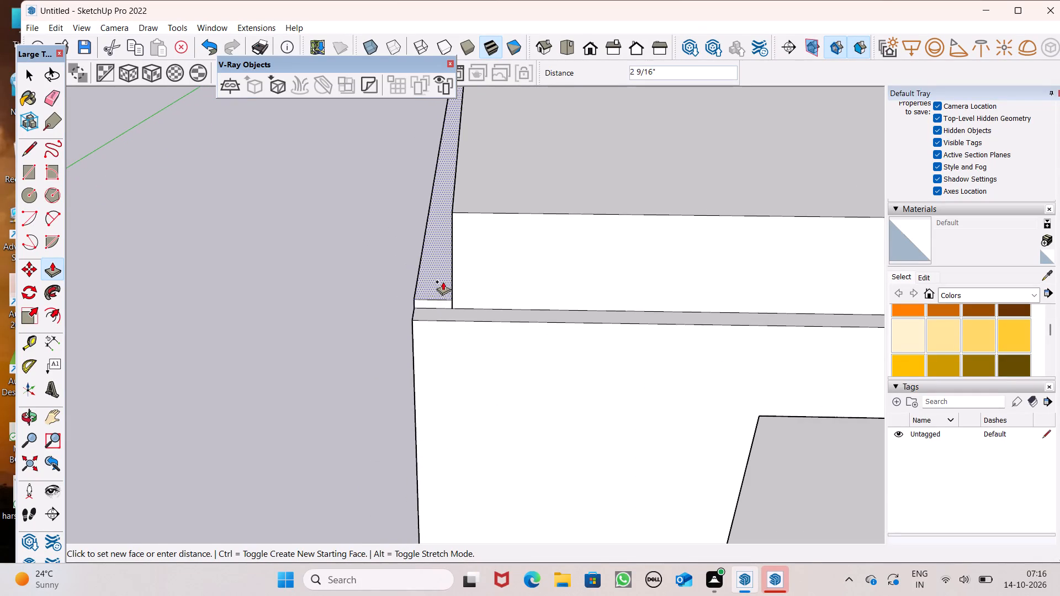
left_click_drag(443, 281, 478, 206)
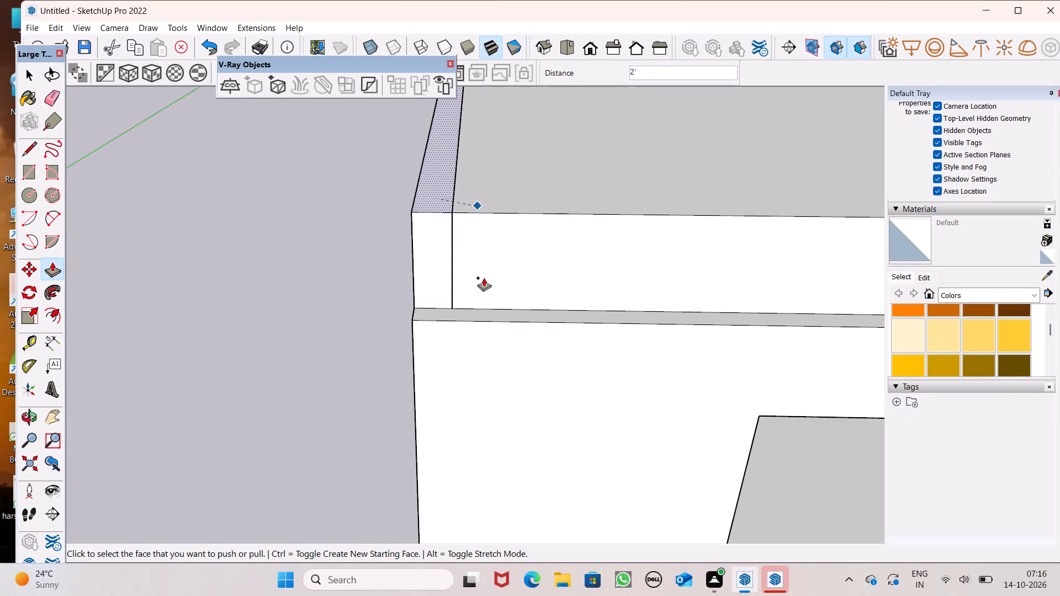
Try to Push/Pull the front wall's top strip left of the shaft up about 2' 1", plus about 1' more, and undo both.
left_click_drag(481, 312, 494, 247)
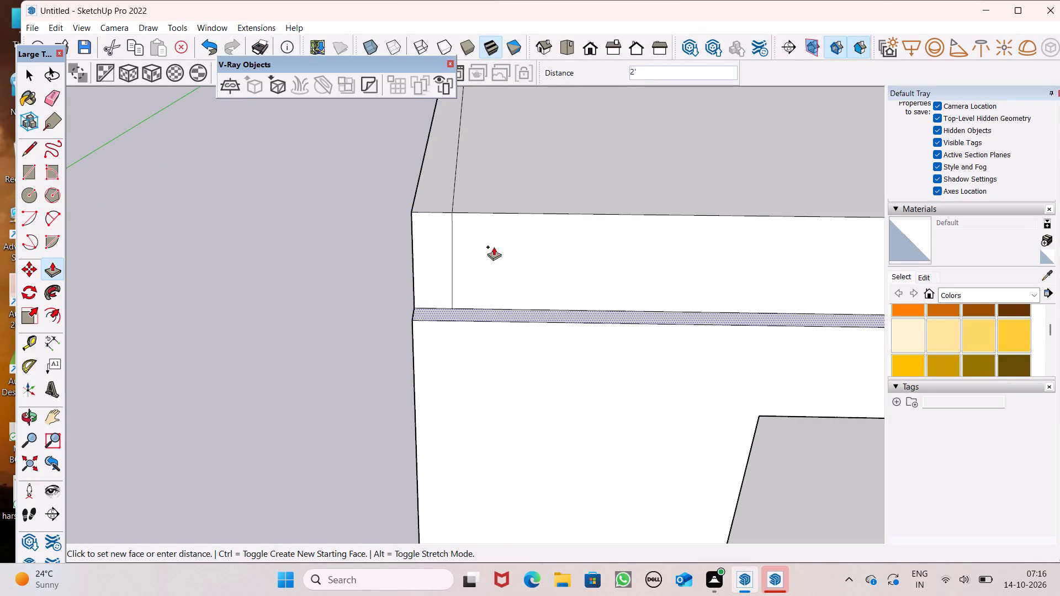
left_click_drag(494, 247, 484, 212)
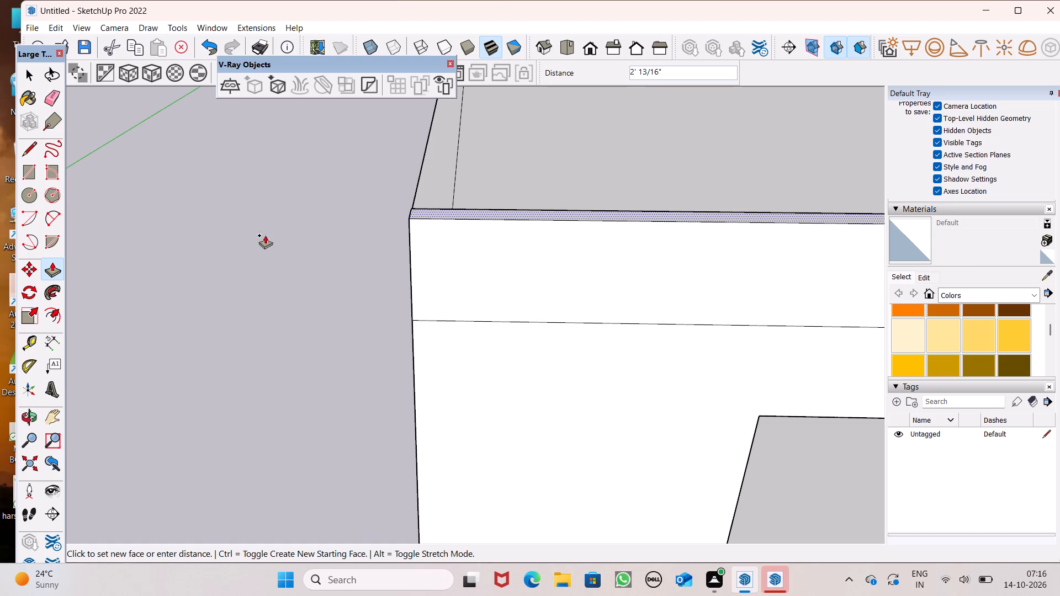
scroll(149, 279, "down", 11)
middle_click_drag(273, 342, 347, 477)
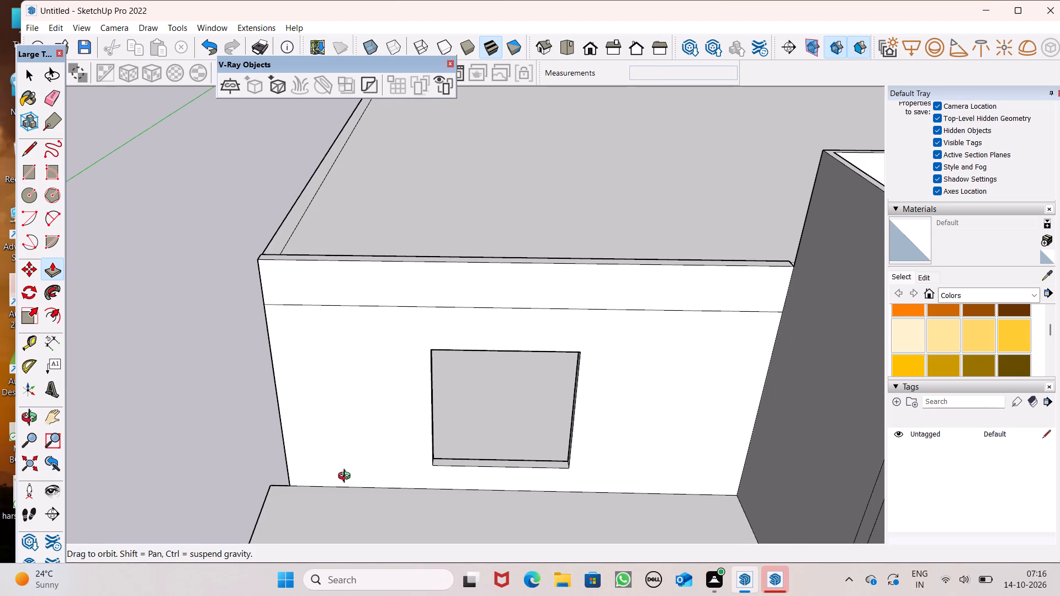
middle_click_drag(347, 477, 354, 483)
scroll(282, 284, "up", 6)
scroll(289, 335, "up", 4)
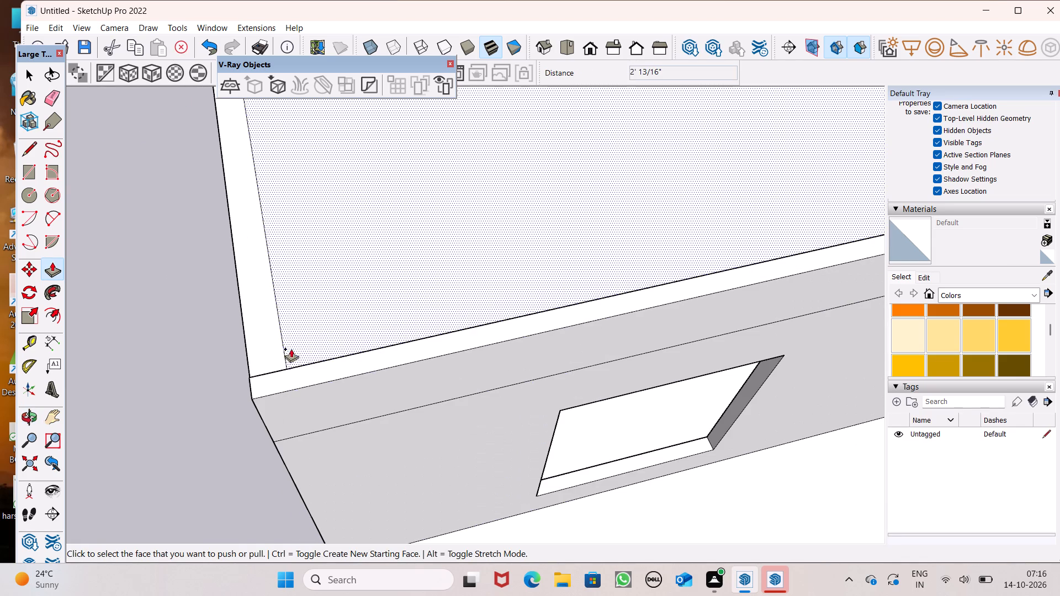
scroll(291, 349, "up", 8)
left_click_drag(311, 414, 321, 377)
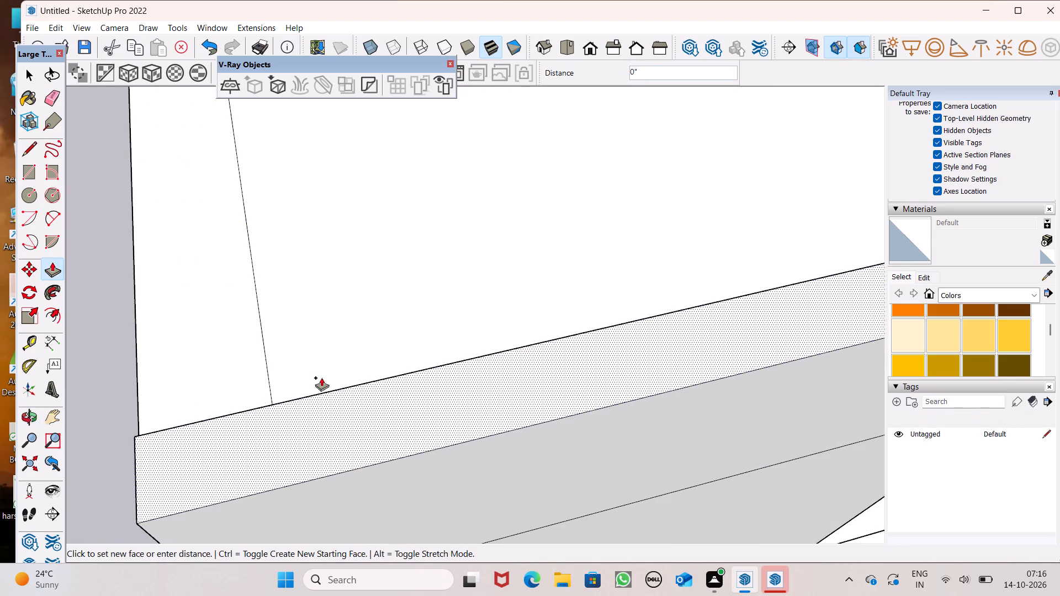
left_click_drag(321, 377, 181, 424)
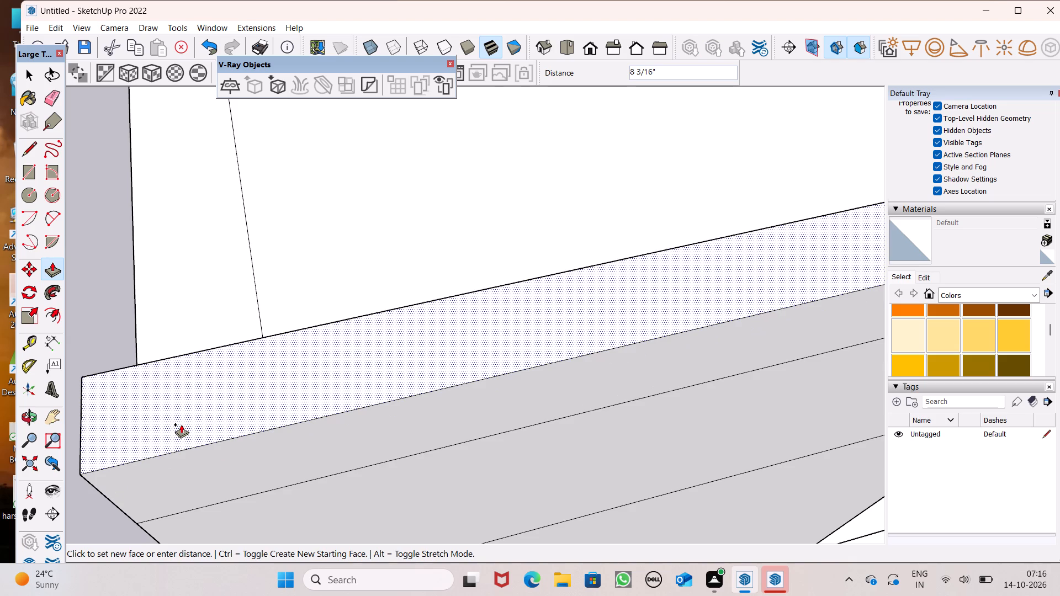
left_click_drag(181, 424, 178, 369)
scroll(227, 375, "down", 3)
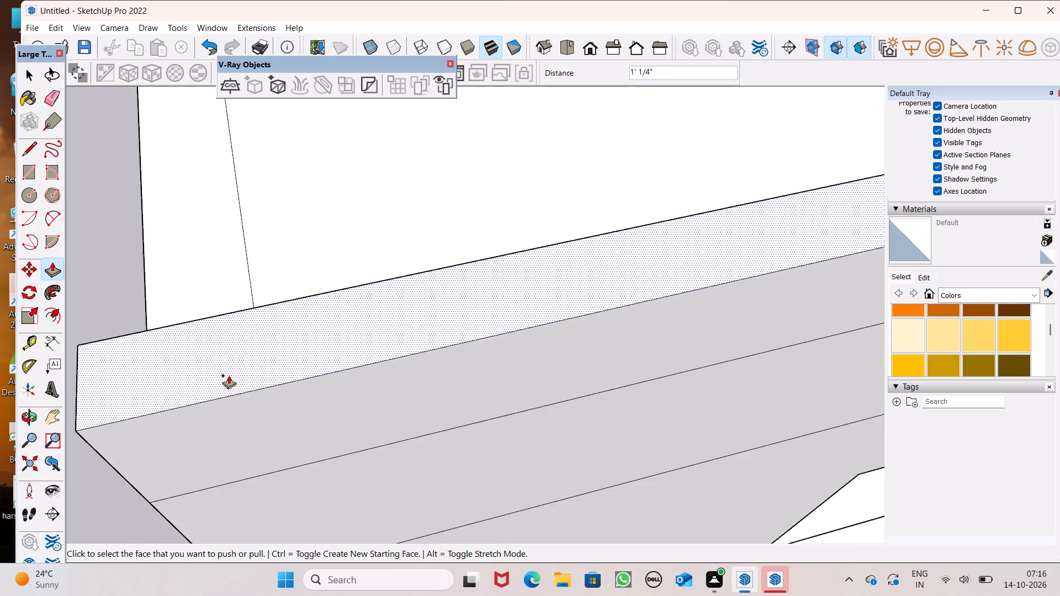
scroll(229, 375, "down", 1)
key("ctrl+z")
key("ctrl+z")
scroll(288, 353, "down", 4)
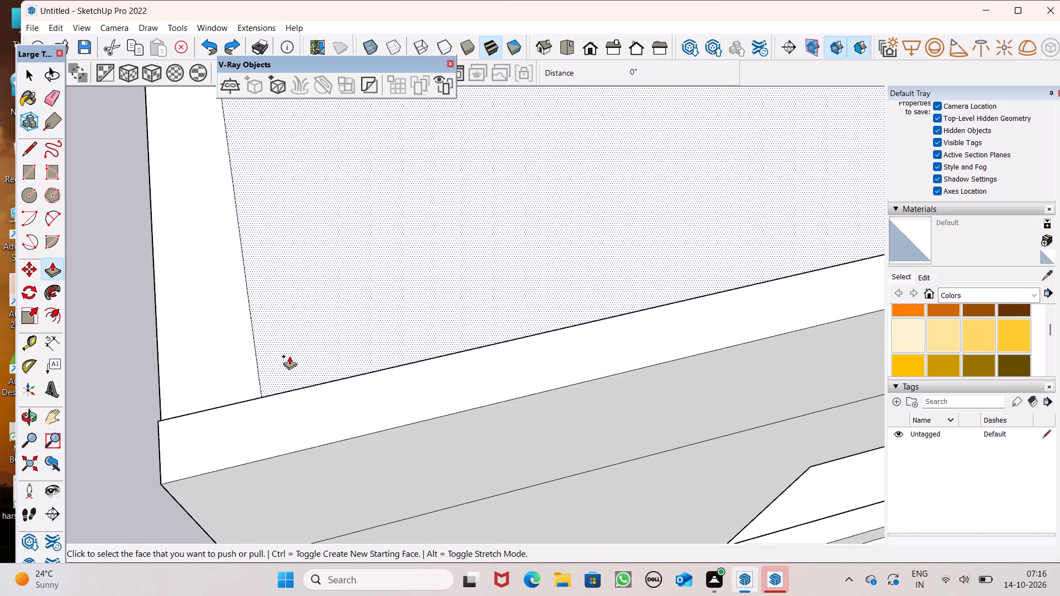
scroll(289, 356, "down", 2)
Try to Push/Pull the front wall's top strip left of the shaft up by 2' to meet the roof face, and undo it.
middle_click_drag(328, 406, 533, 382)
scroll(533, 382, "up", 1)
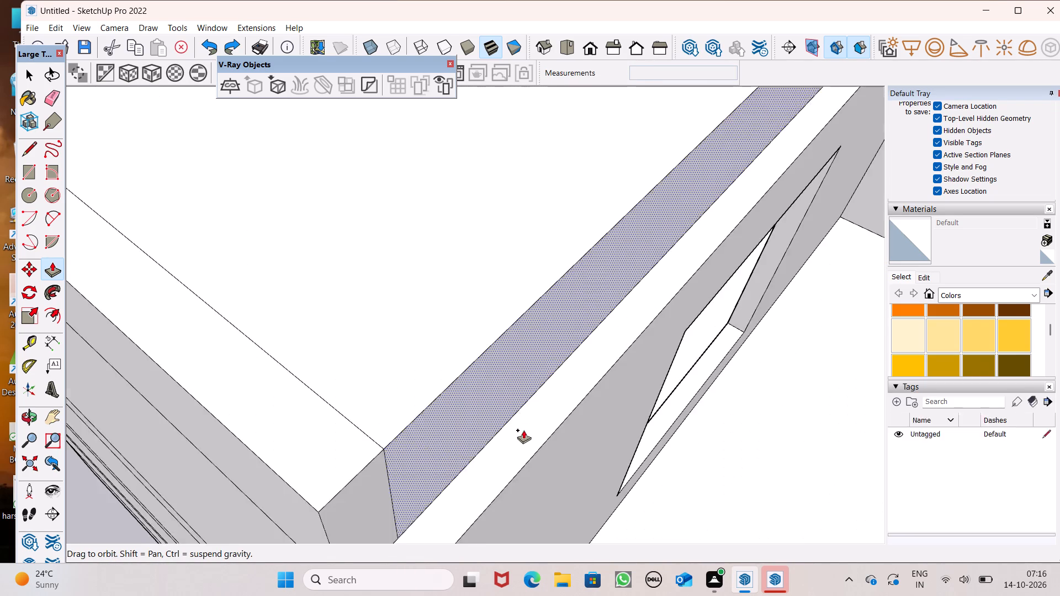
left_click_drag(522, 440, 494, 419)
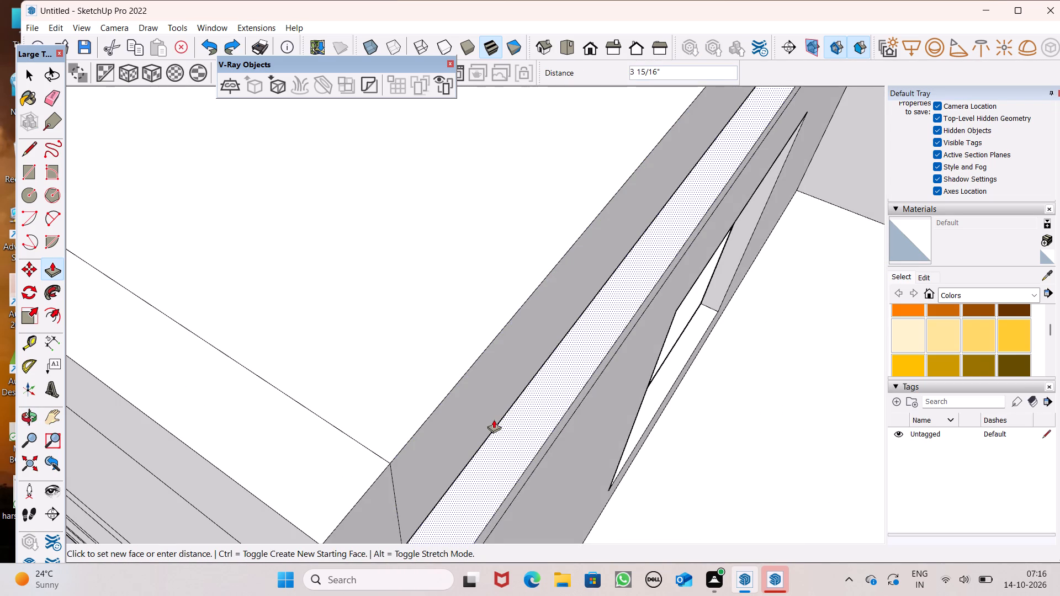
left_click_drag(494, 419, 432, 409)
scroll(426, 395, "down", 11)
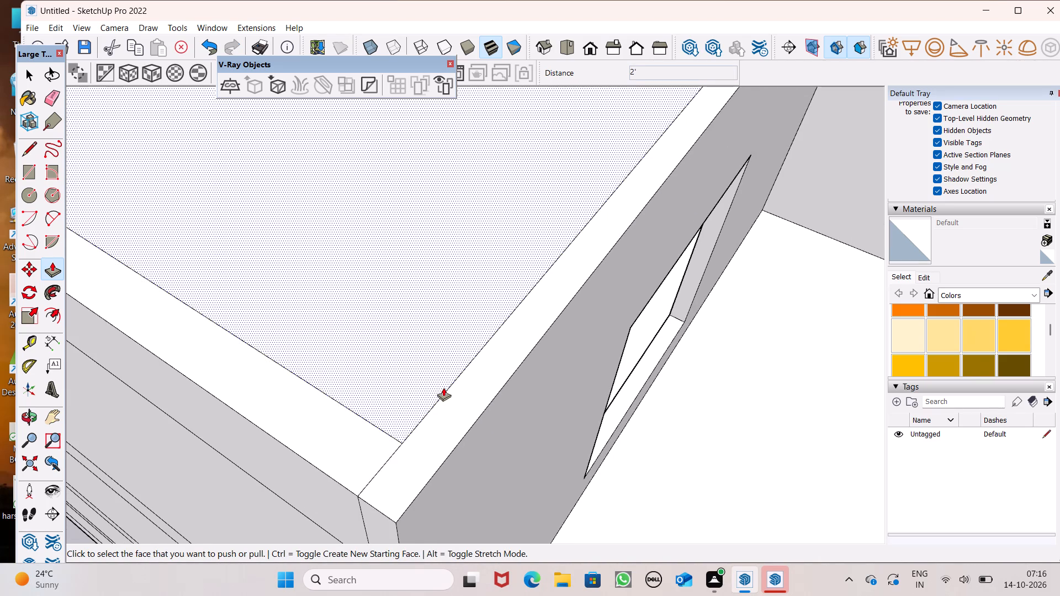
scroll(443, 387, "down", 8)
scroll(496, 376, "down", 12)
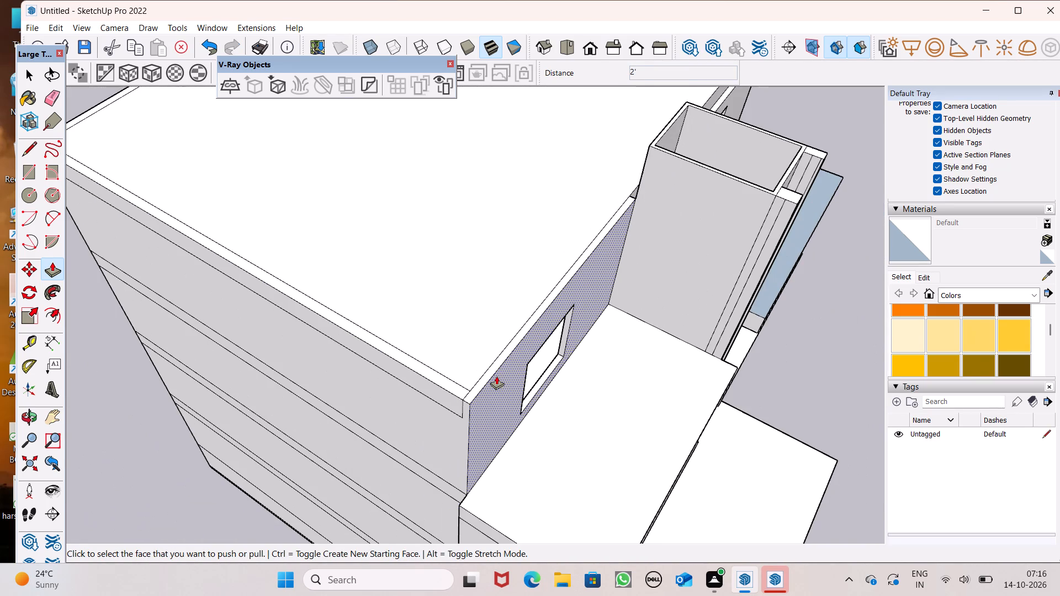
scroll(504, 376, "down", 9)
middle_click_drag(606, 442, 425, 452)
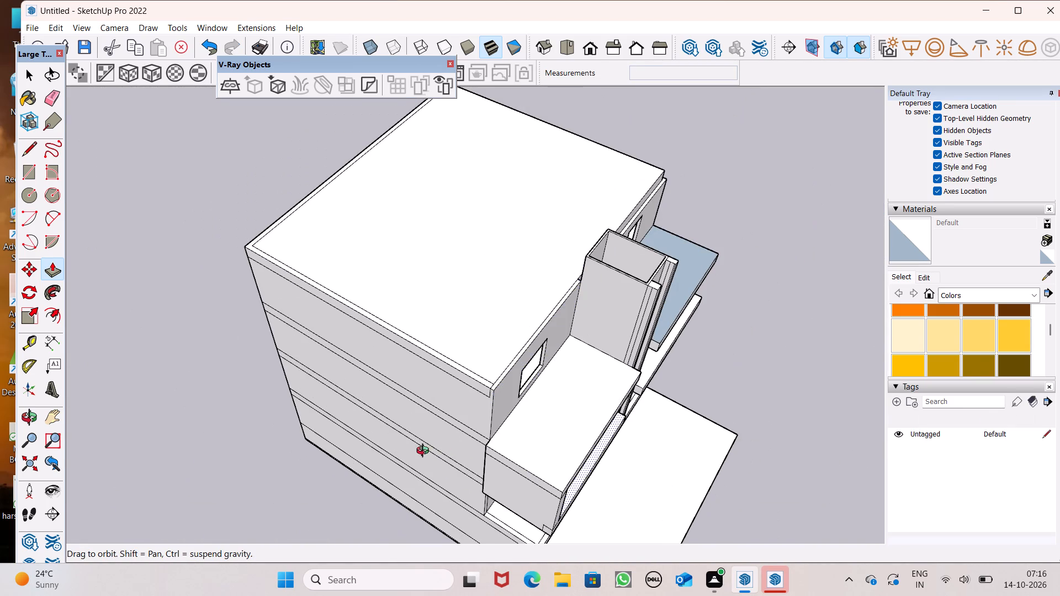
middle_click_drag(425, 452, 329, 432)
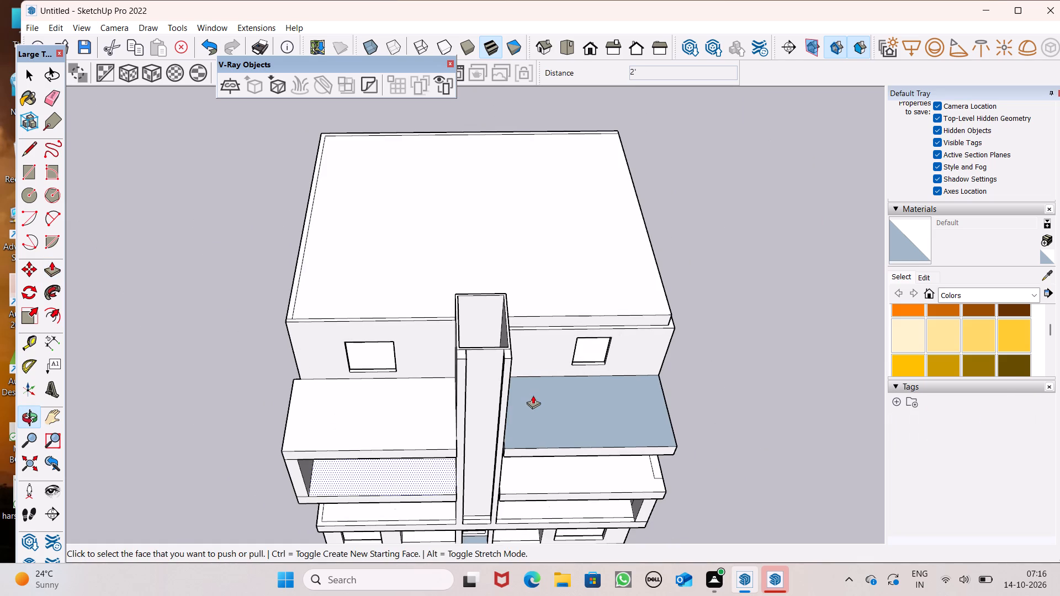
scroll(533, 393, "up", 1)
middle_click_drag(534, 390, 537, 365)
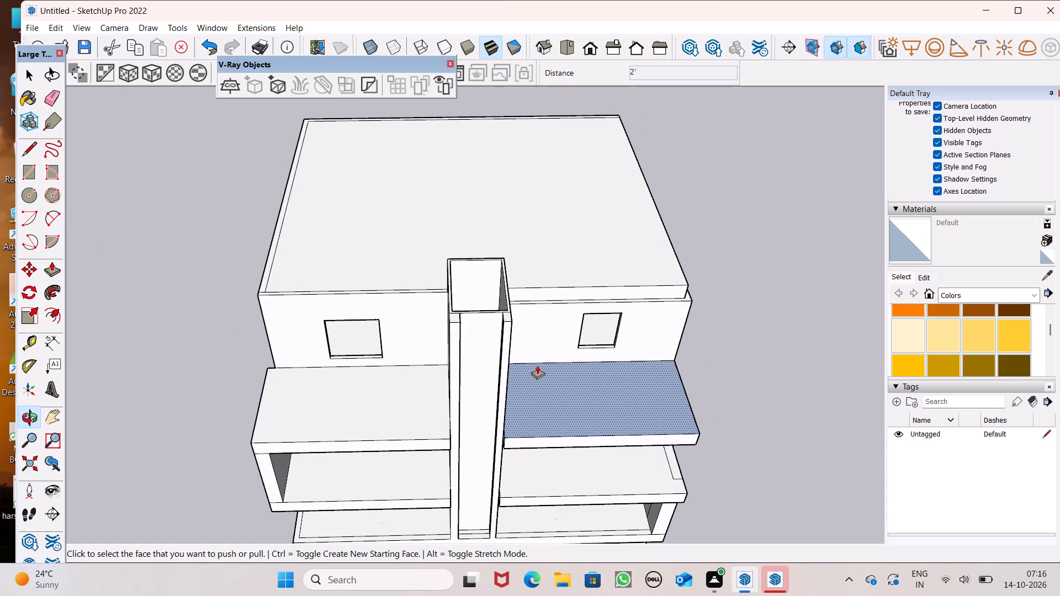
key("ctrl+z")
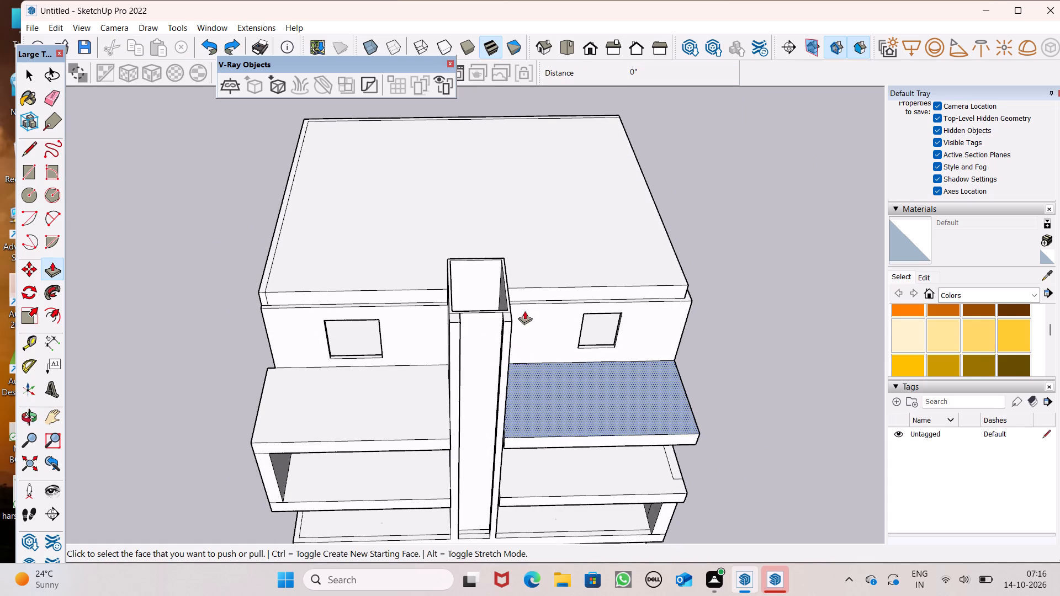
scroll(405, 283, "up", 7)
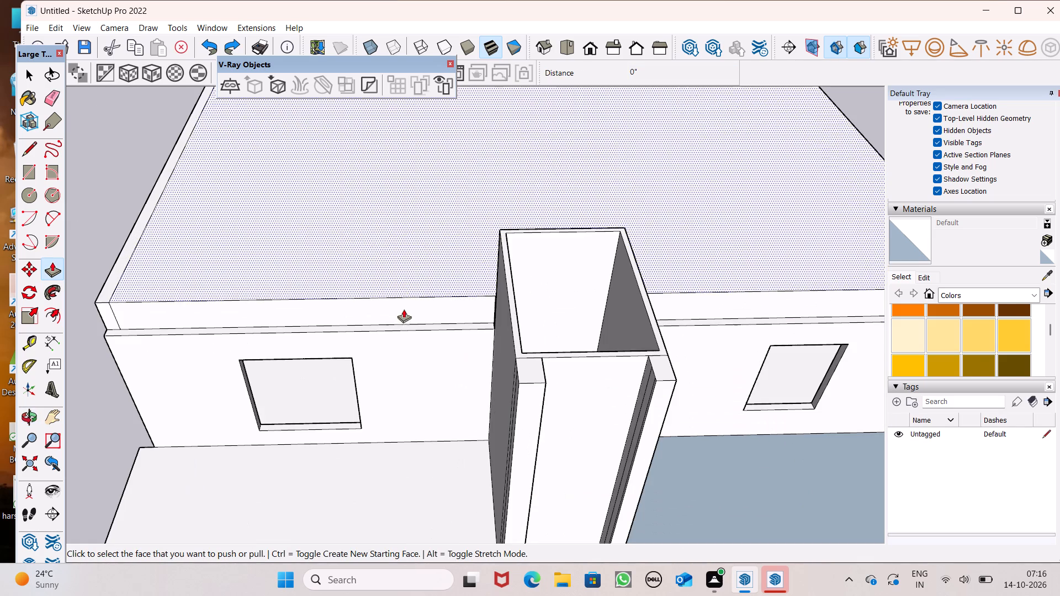
Push/Pull the front wall's top strip left of the shaft up by about 5' 4 7/16", above the roof face.
left_click_drag(406, 324, 406, 311)
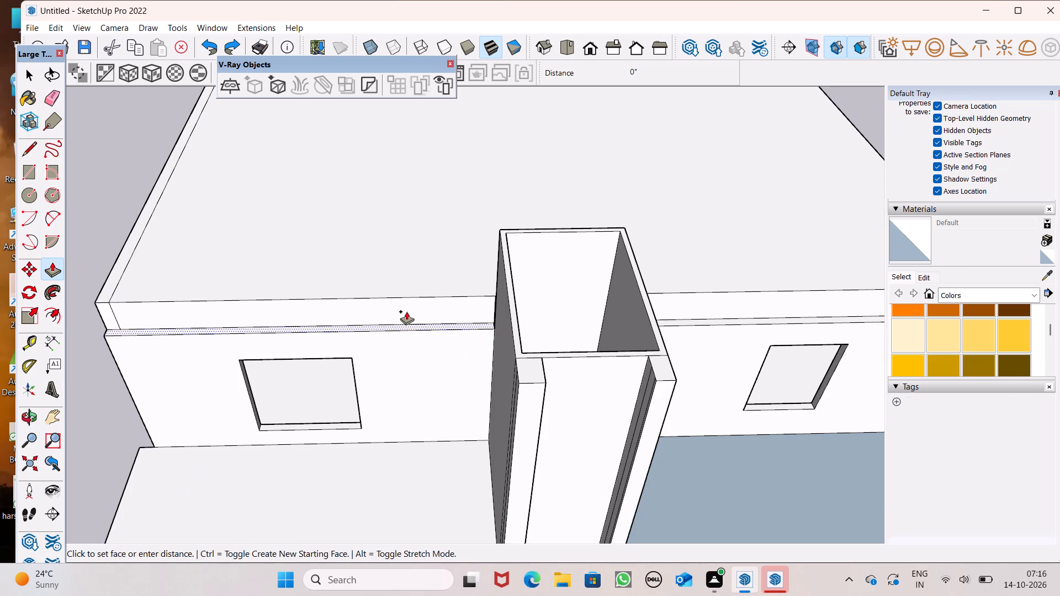
left_click_drag(406, 311, 406, 296)
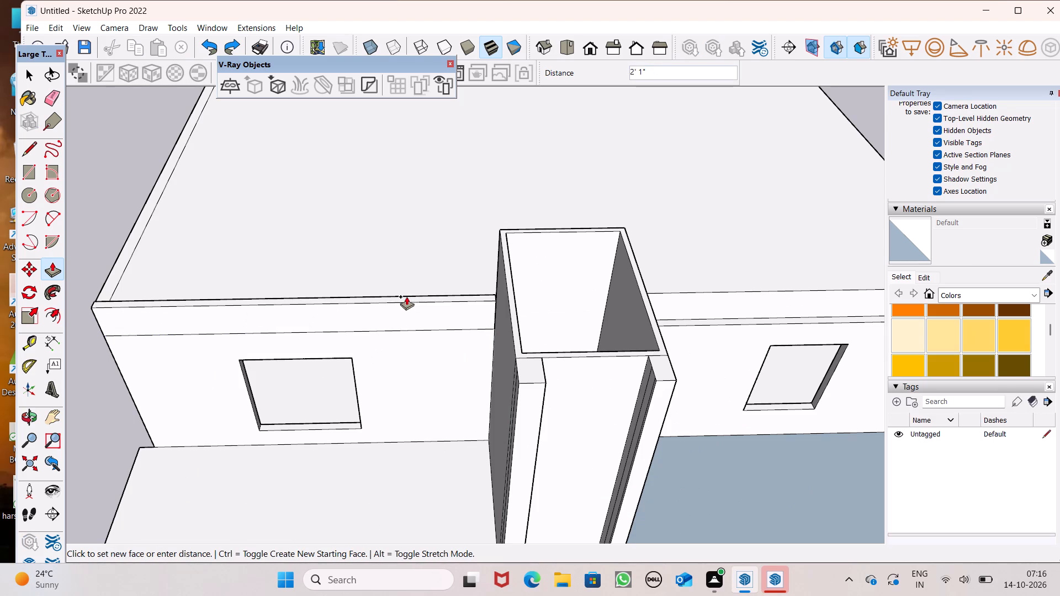
left_click_drag(406, 296, 0, 317)
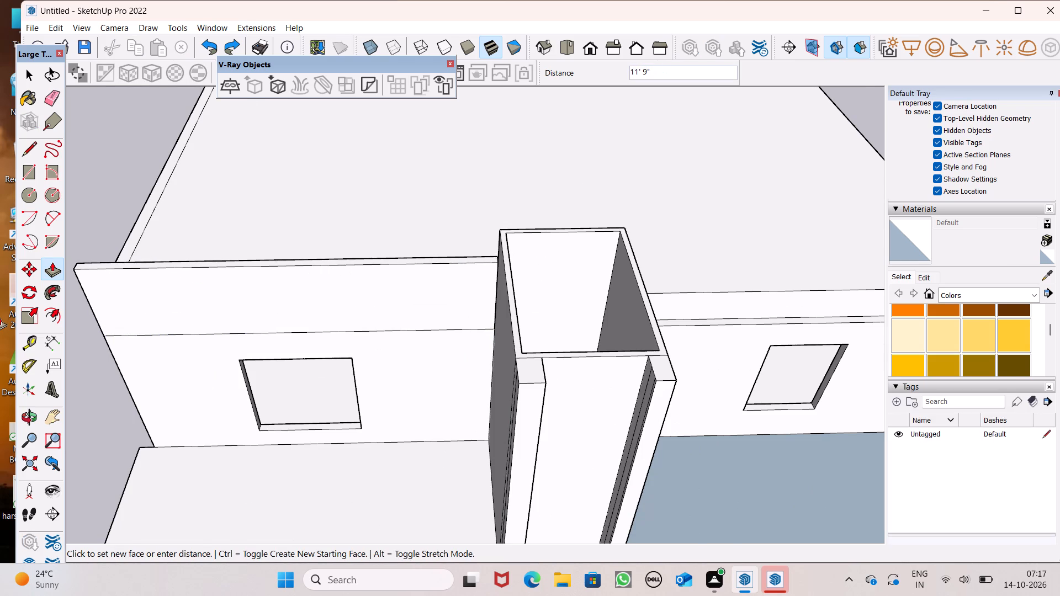
left_click_drag(0, 317, 184, 356)
Push/Pull the raised front strip left of the shaft down by 3' 4 7/16", flush with the roof face.
scroll(230, 311, "down", 6)
scroll(273, 347, "up", 1)
middle_click_drag(273, 349, 501, 402)
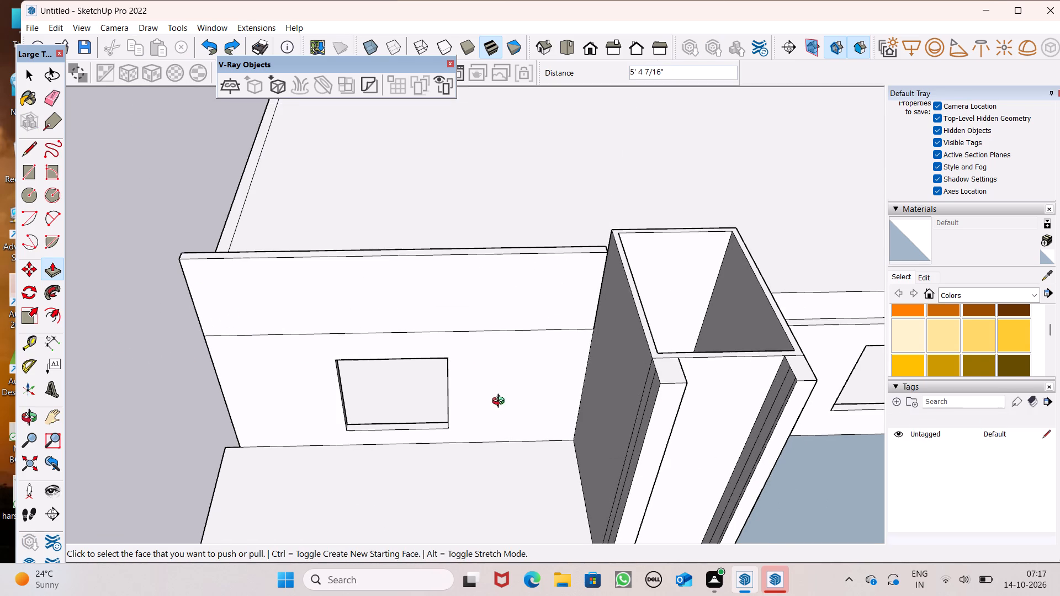
middle_click_drag(501, 402, 579, 384)
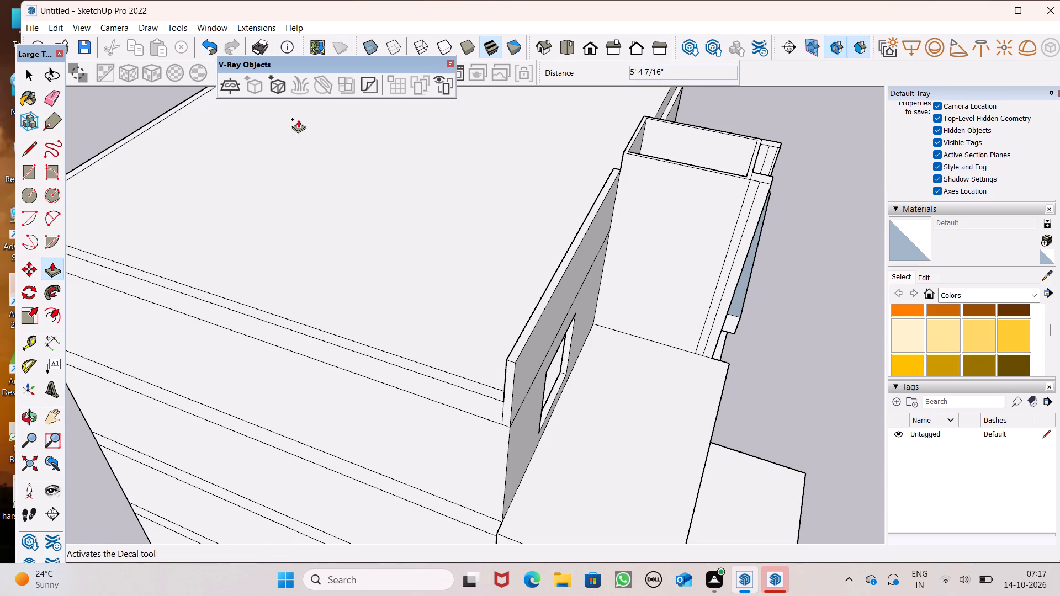
middle_click_drag(397, 374, 543, 437)
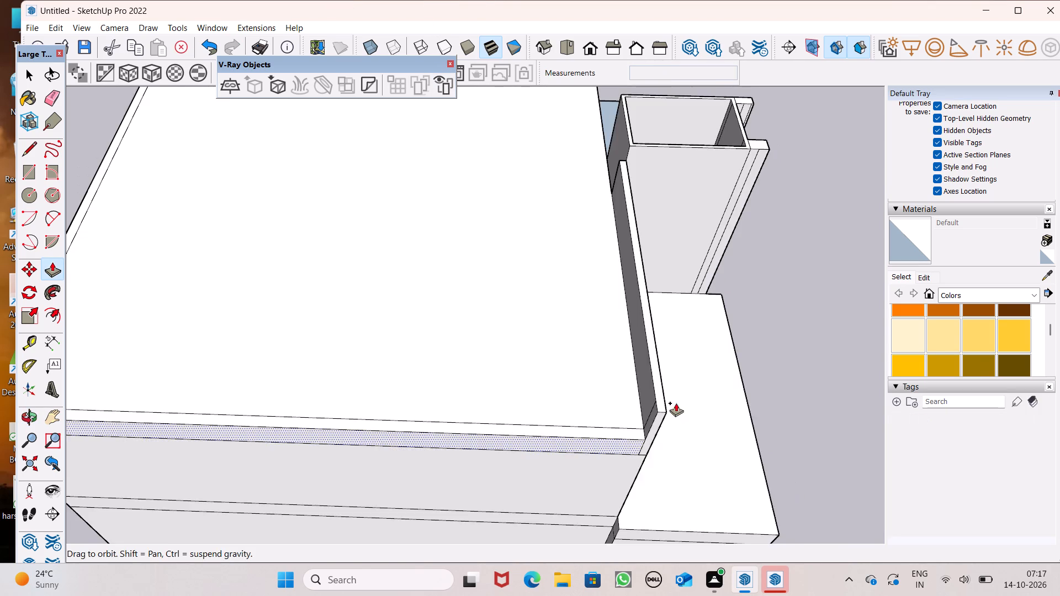
scroll(709, 388, "up", 12)
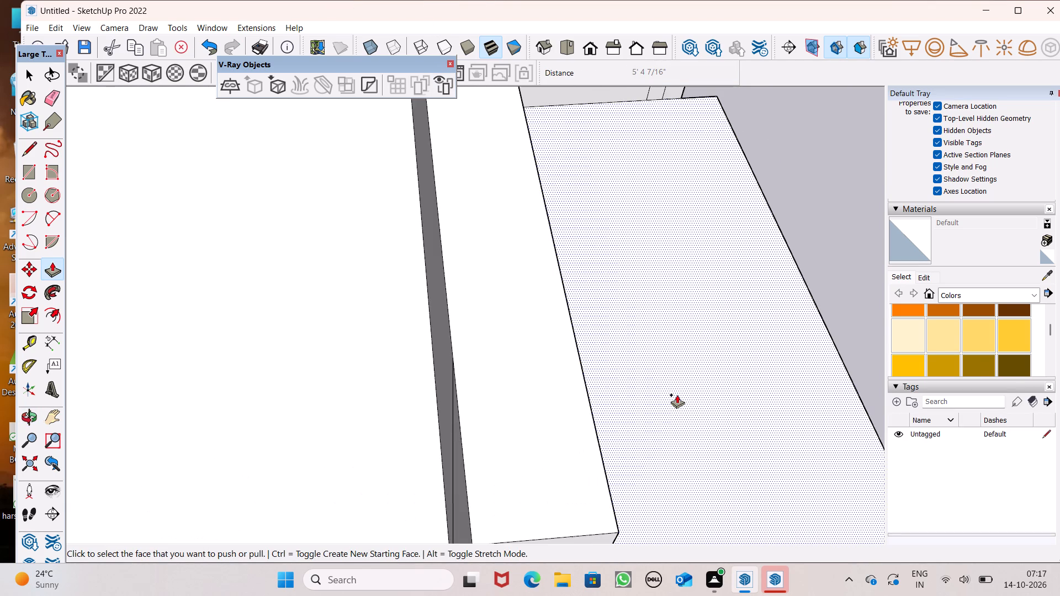
scroll(659, 384, "up", 1)
scroll(659, 384, "down", 5)
left_click_drag(595, 390, 531, 427)
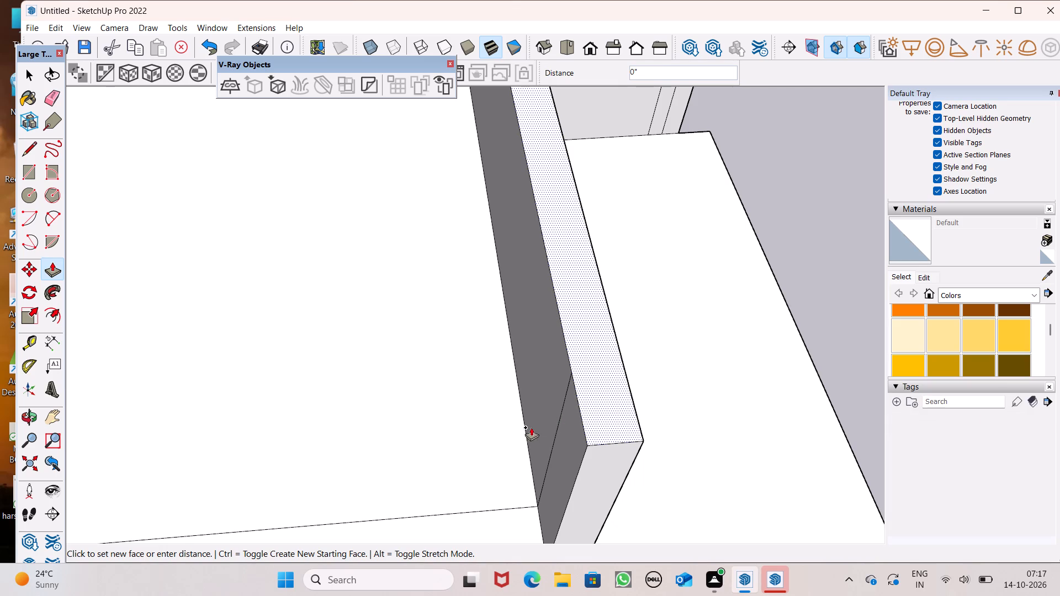
left_click_drag(531, 427, 506, 440)
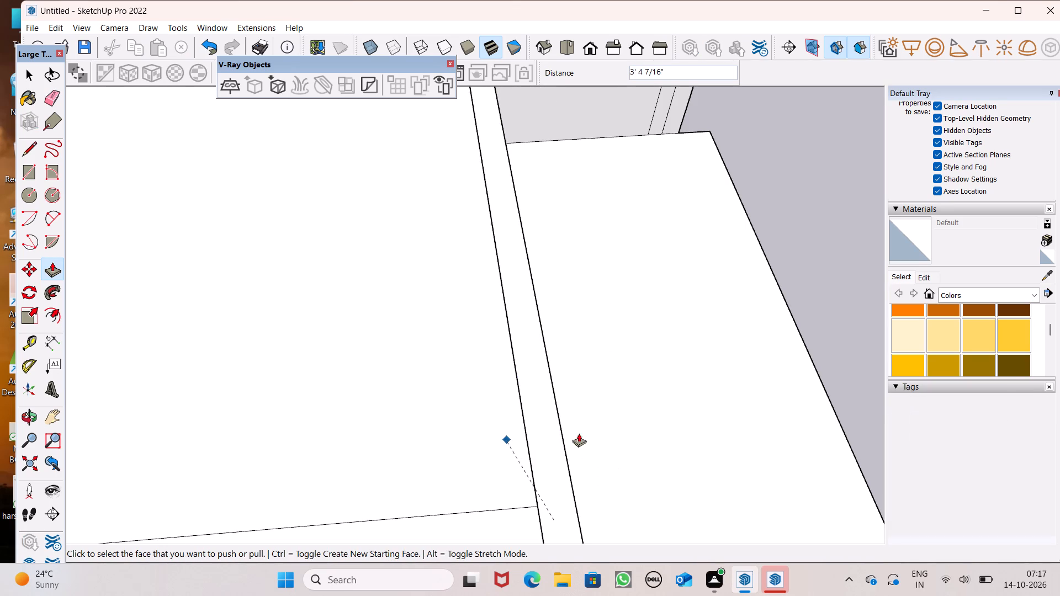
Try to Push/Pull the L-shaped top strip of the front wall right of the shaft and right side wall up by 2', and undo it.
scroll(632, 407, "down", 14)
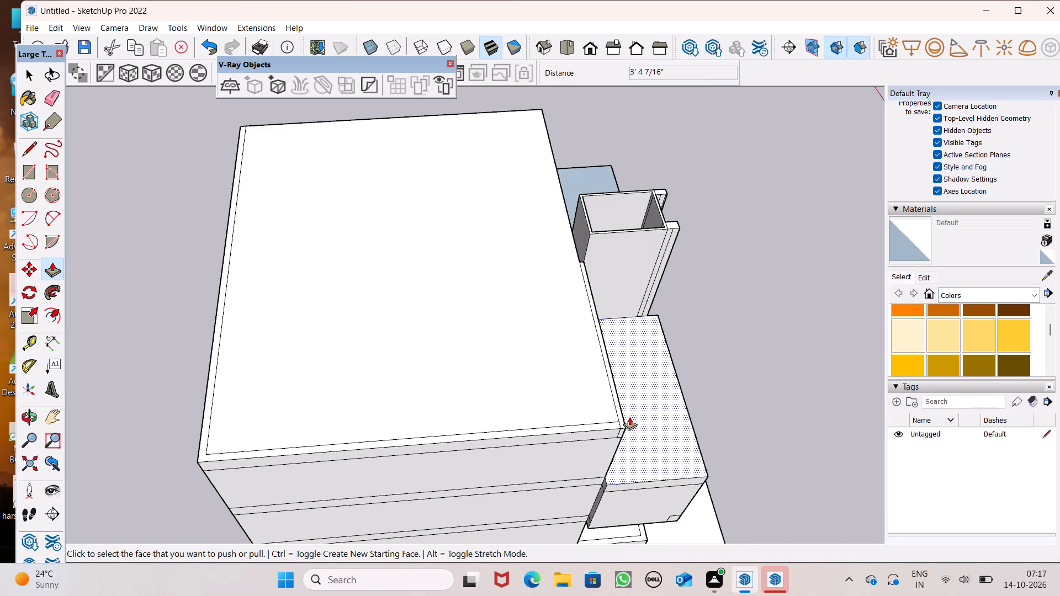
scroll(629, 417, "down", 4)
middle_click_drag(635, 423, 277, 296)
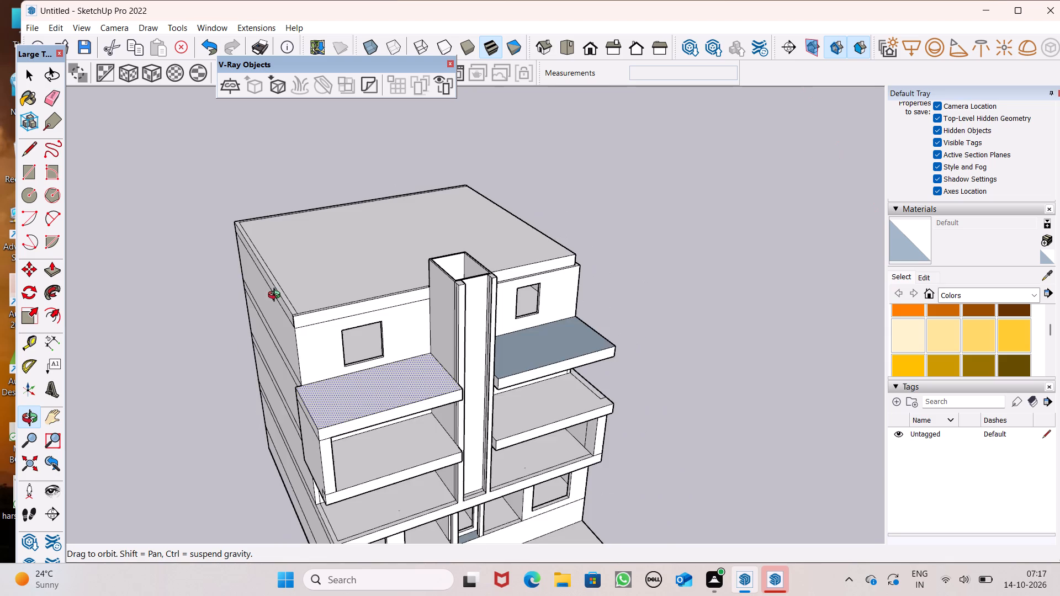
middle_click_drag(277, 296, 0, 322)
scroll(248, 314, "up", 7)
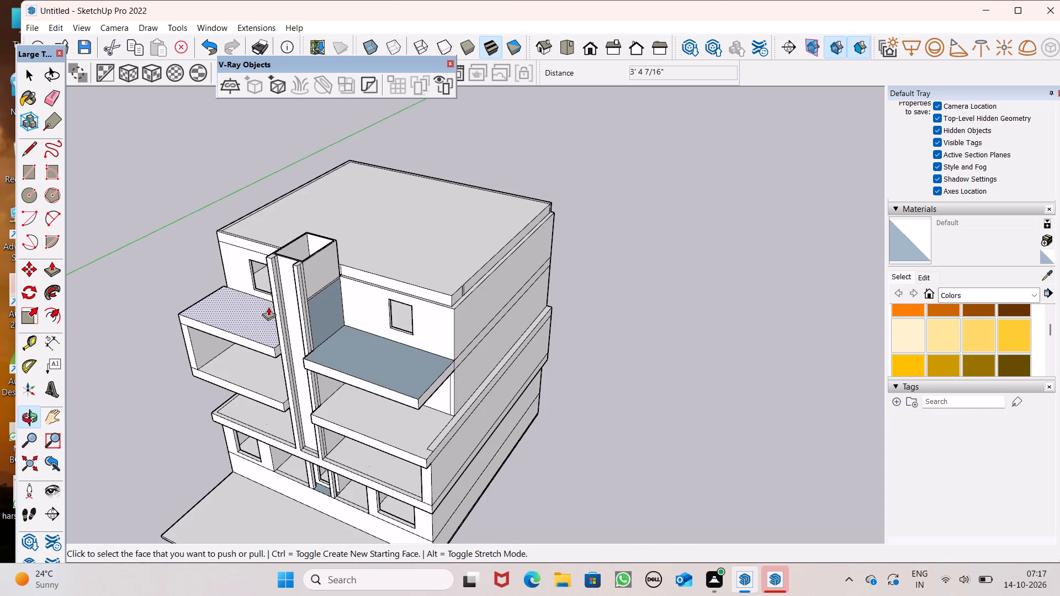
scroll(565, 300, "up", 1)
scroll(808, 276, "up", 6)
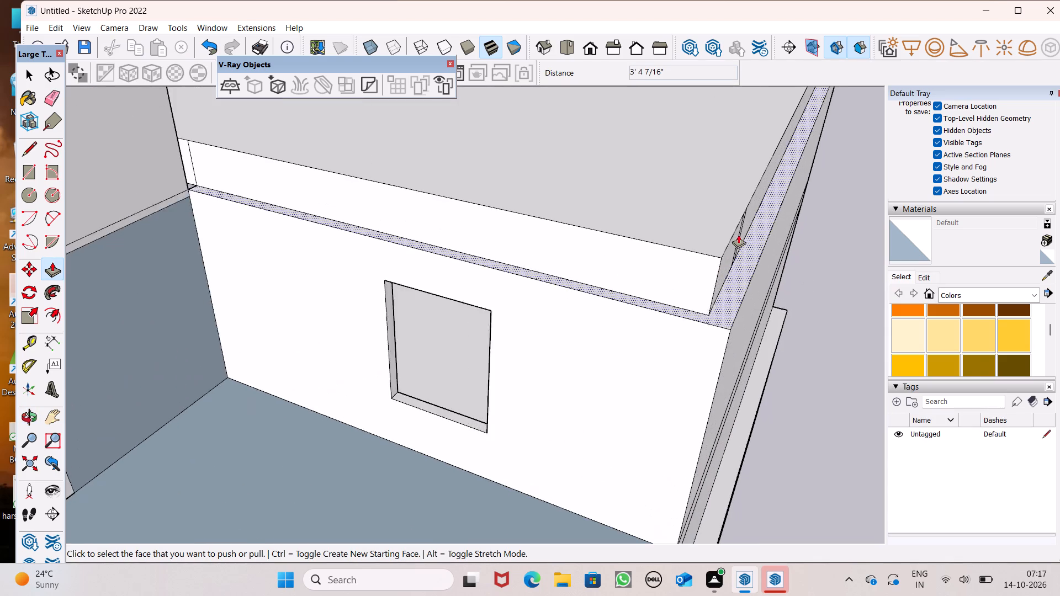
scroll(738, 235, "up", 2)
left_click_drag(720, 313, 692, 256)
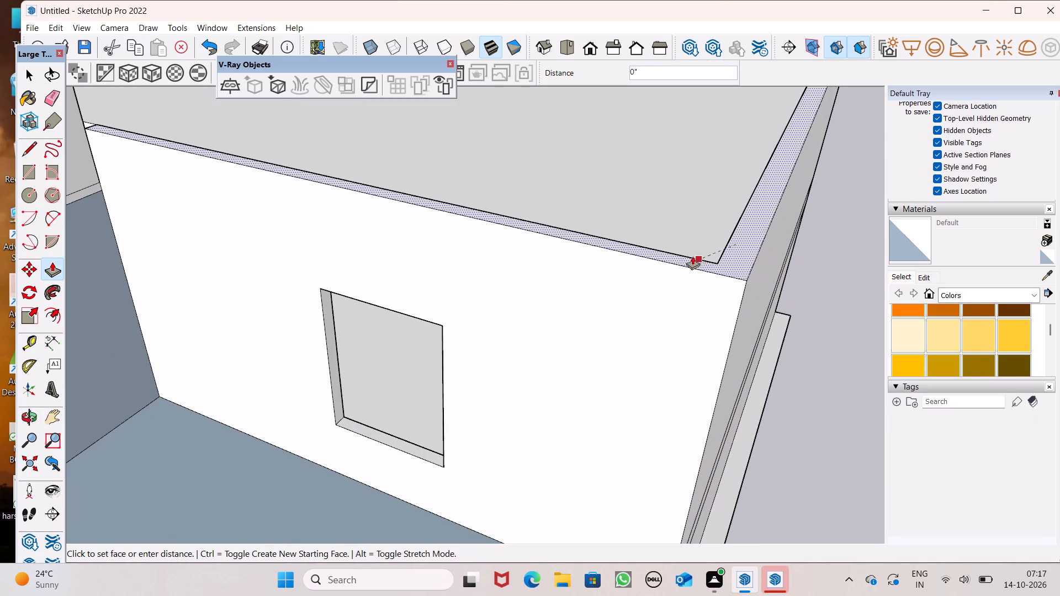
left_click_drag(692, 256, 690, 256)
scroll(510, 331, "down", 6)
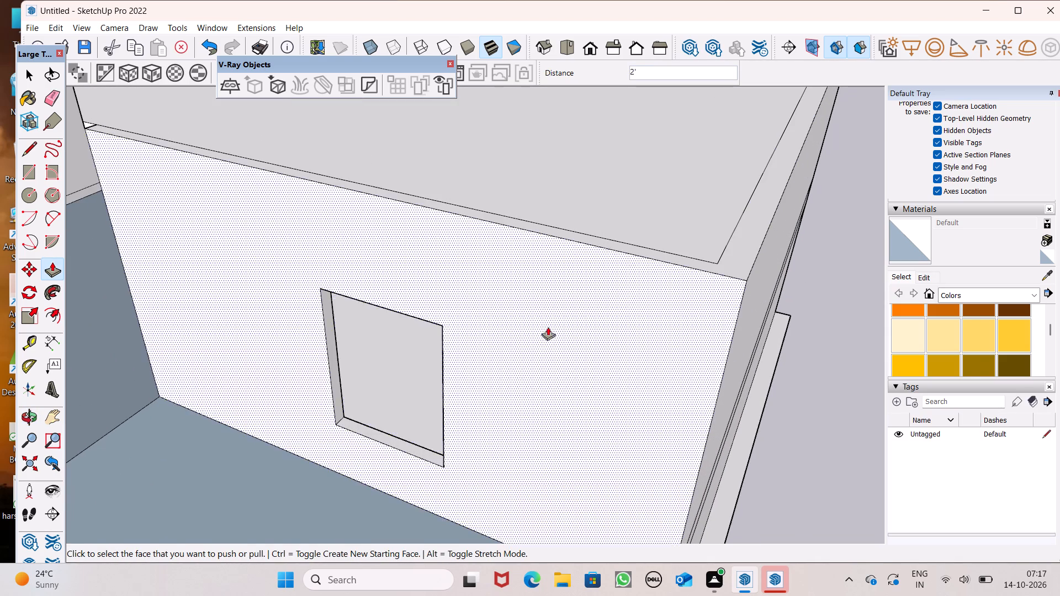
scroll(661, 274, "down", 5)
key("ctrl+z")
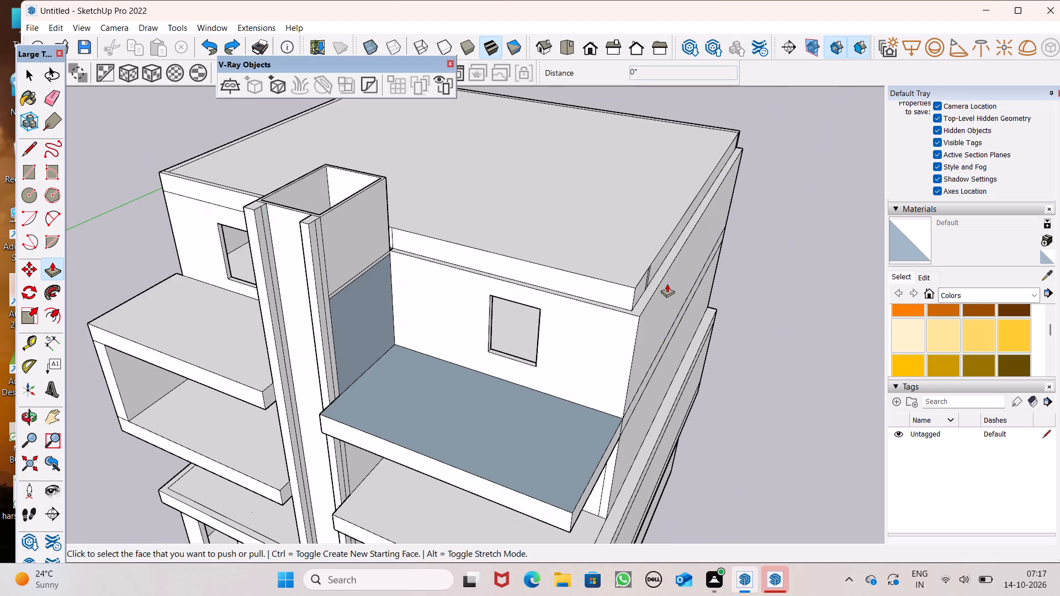
Push/Pull the L-shaped top strip of the front wall right of the shaft and right side wall up by 2' to the roof face.
scroll(646, 263, "up", 6)
scroll(542, 251, "up", 7)
scroll(601, 262, "up", 7)
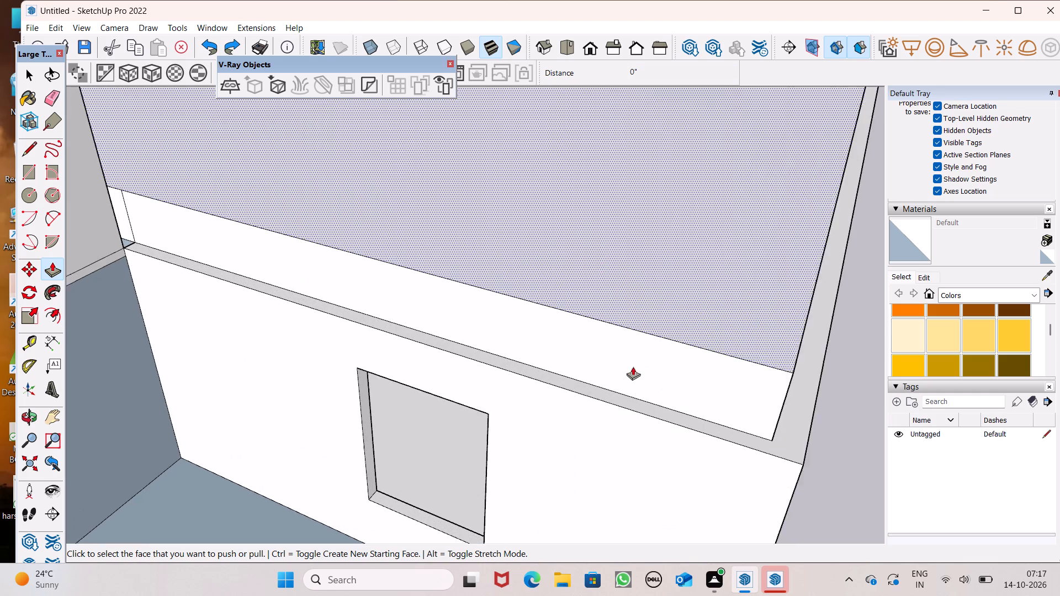
left_click_drag(586, 475, 597, 454)
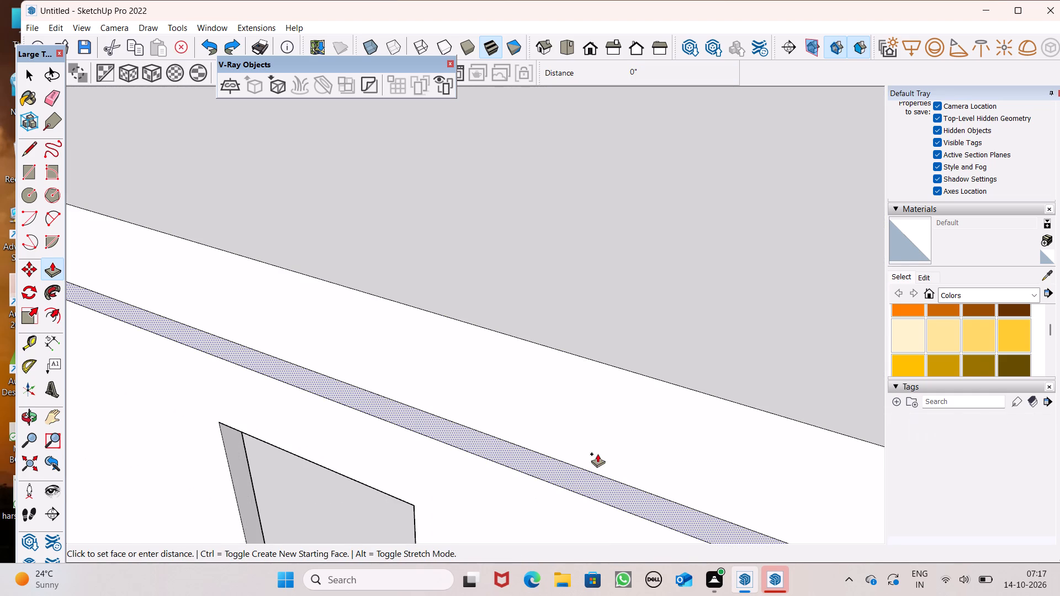
left_click_drag(597, 454, 657, 370)
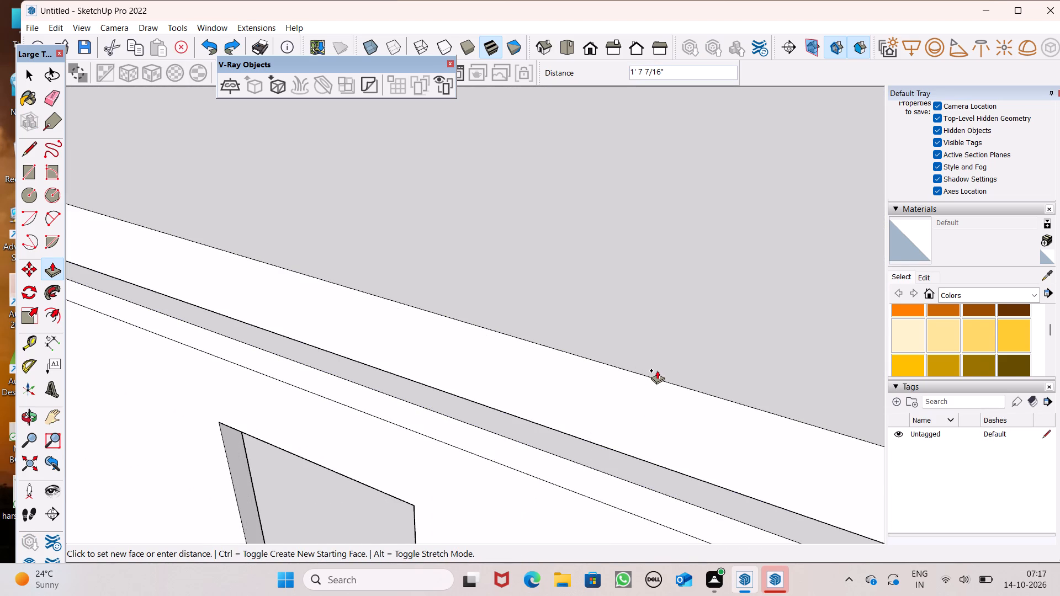
left_click_drag(657, 370, 658, 370)
Push/Pull the 2' front roof band right of the shaft outward by 11' 6 7/8", in line with the slab edge below.
scroll(658, 297, "down", 4)
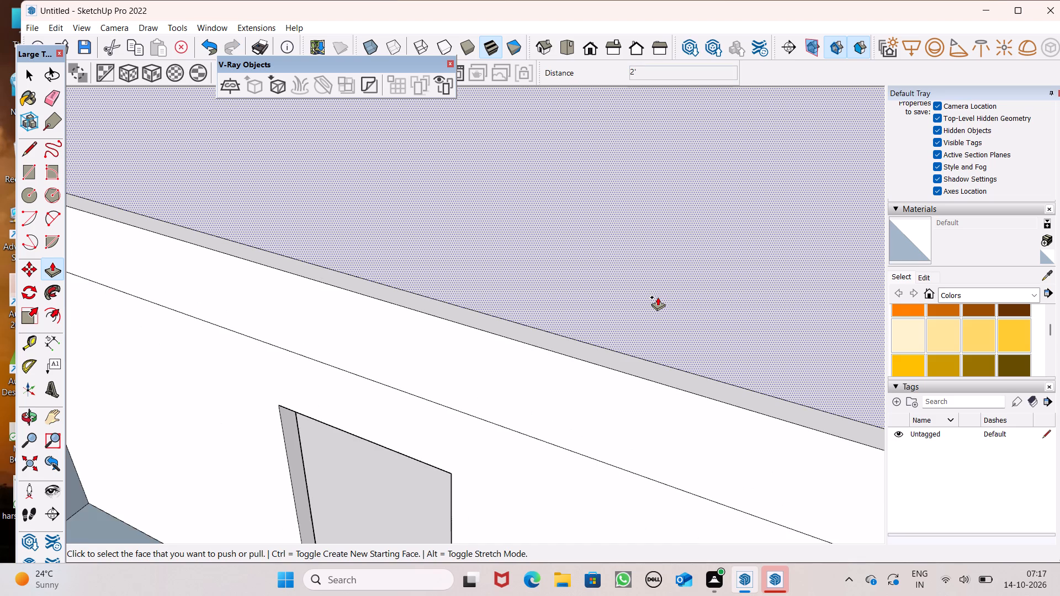
scroll(658, 297, "down", 2)
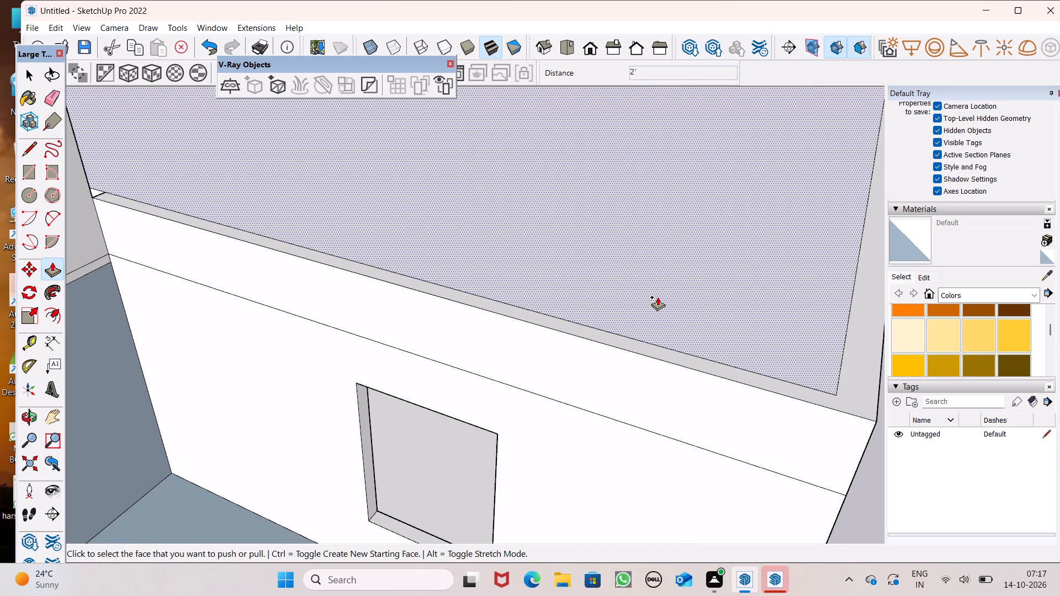
scroll(658, 297, "down", 2)
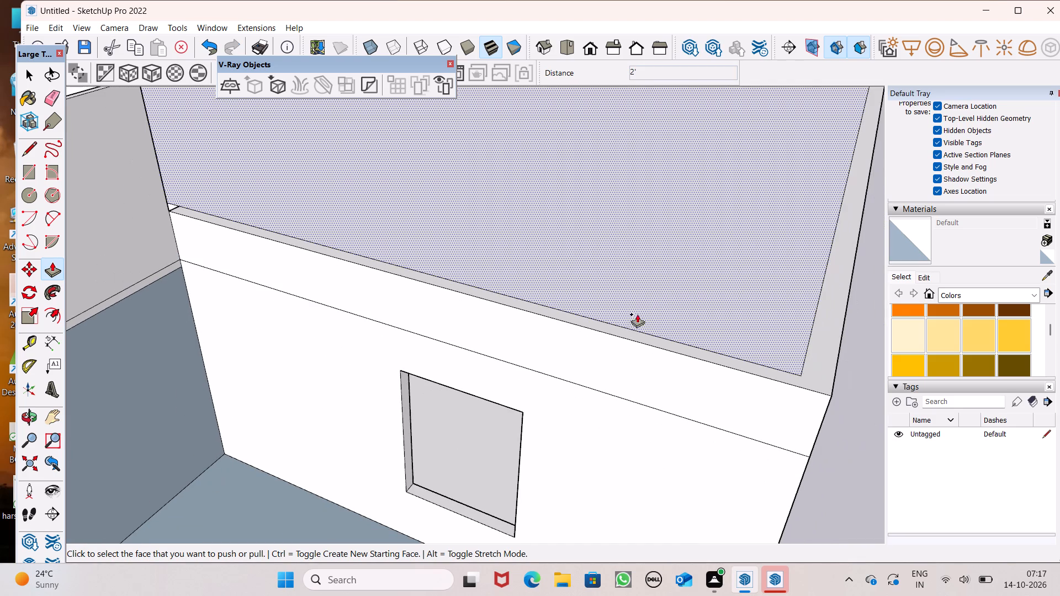
scroll(599, 242, "down", 5)
scroll(497, 287, "down", 5)
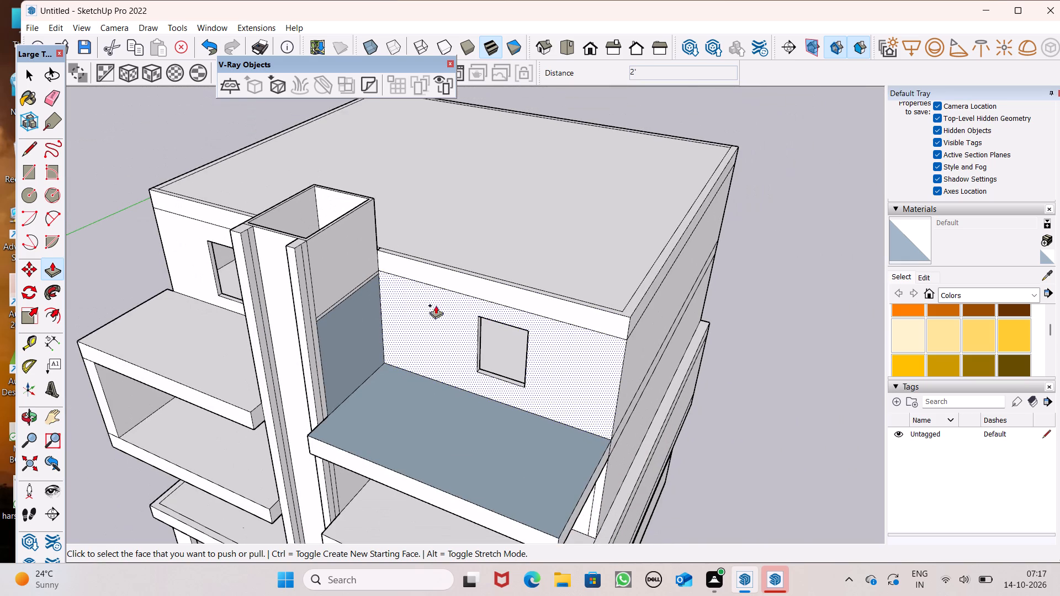
middle_click_drag(415, 299, 429, 256)
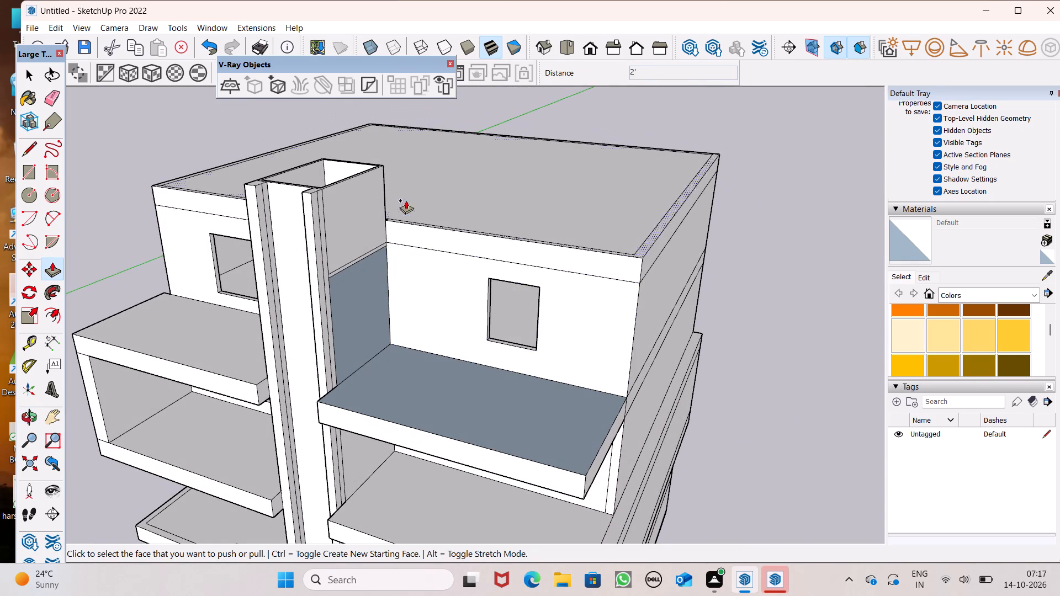
scroll(393, 175, "up", 3)
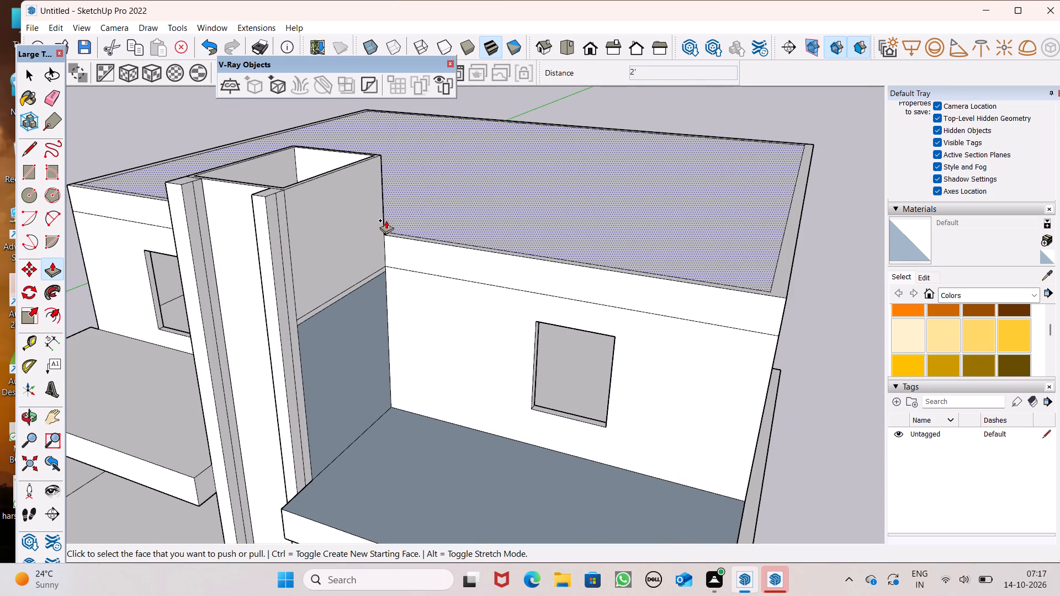
left_click_drag(415, 260, 410, 268)
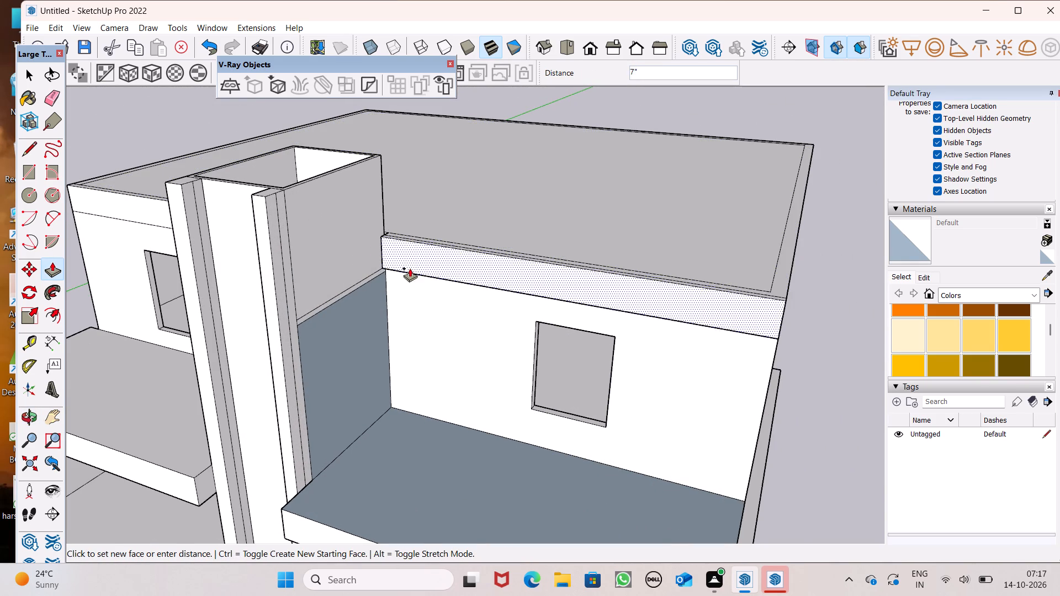
left_click_drag(410, 268, 304, 352)
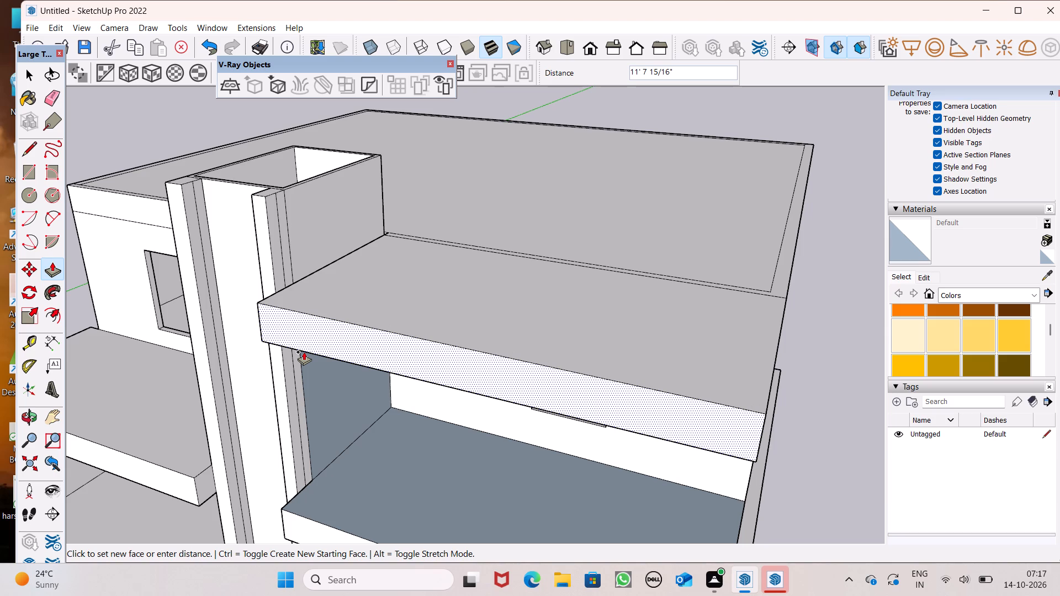
left_click_drag(304, 352, 292, 512)
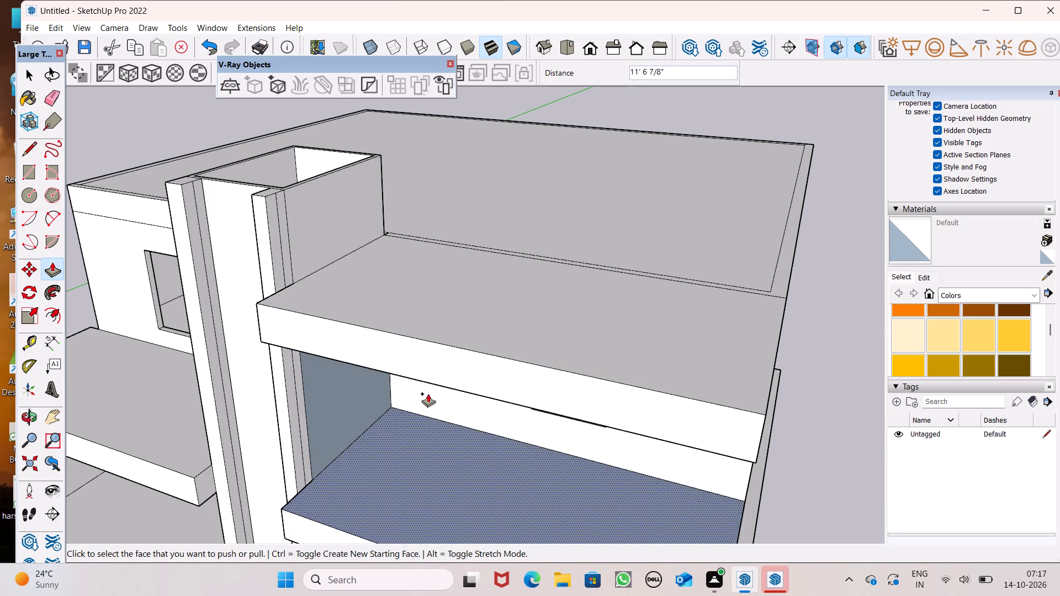
Push/Pull the 2' front roof band left of the shaft outward by 11' 6 7/8", in line with the slab edge below.
scroll(446, 381, "down", 5)
middle_click_drag(439, 406, 634, 286)
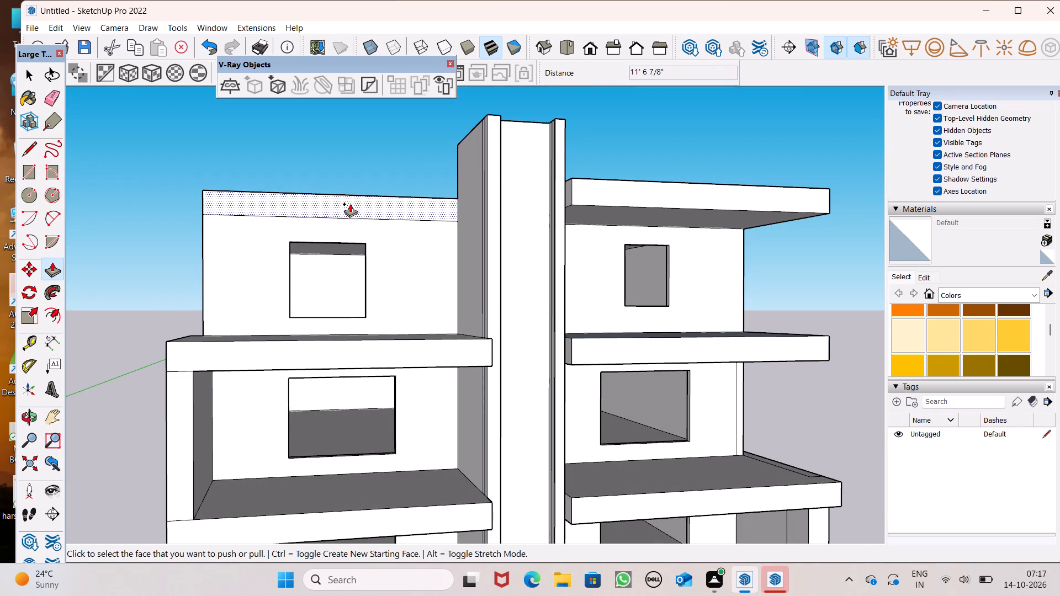
left_click_drag(350, 209, 408, 261)
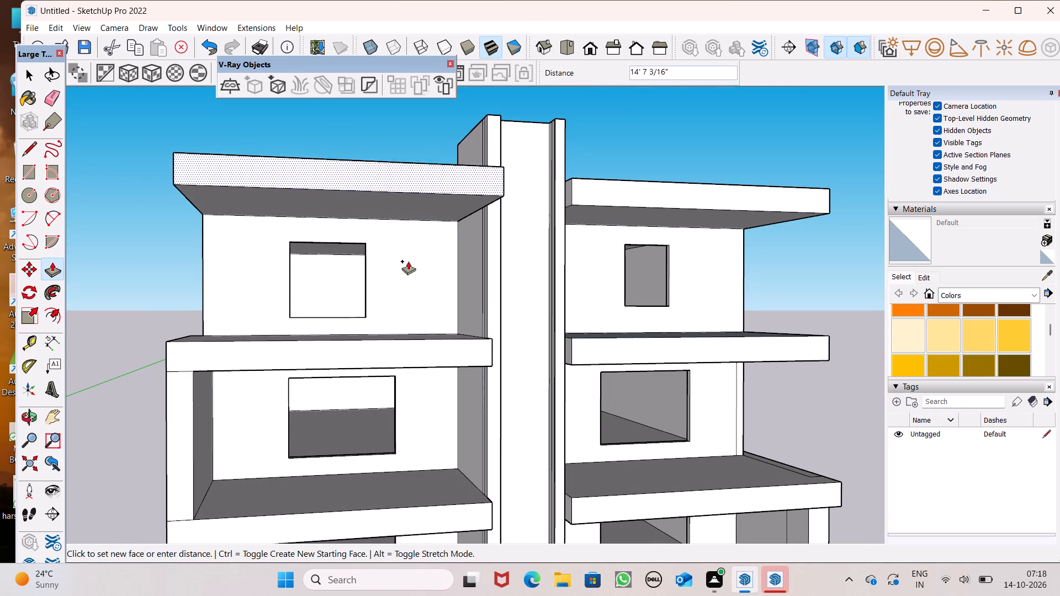
left_click_drag(408, 261, 415, 339)
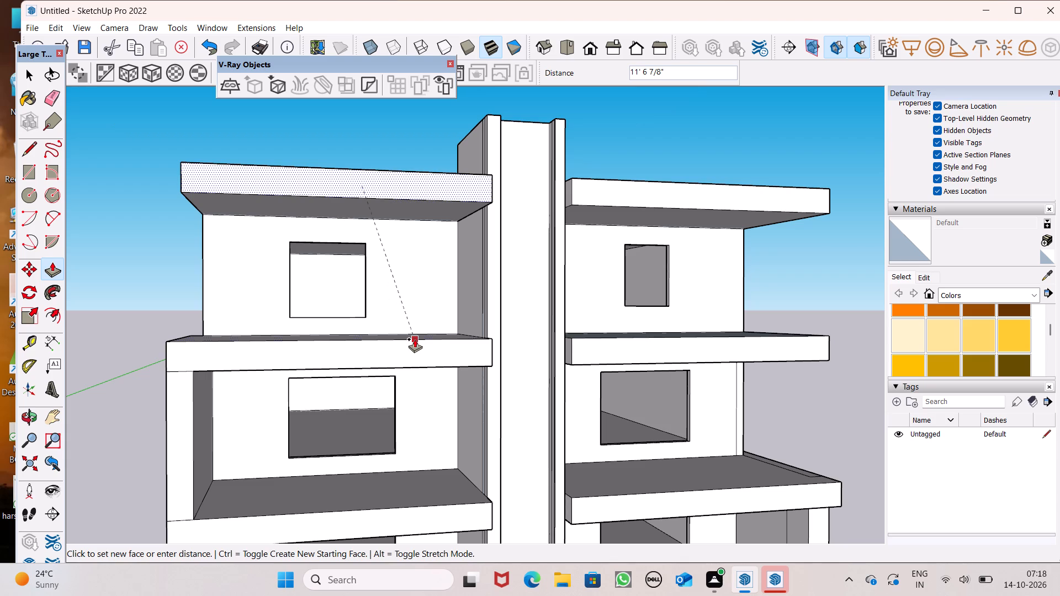
Push/Pull the left roof overhang's end face about 6' 2 3/16" across the shaft's front to meet the right overhang.
scroll(481, 275, "up", 1)
middle_click_drag(481, 275, 408, 441)
scroll(513, 329, "up", 5)
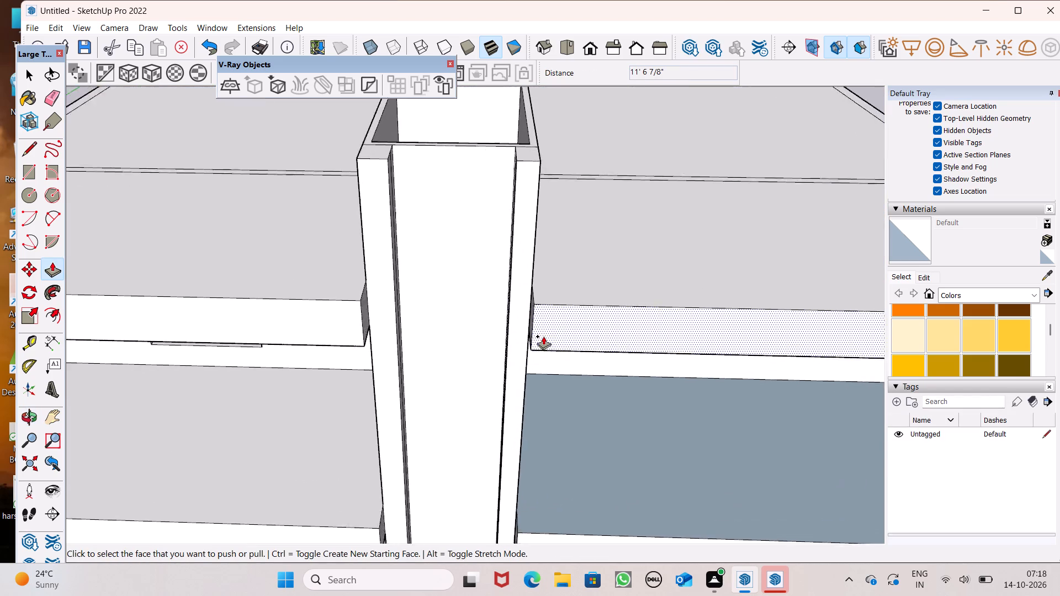
scroll(543, 336, "up", 2)
left_click_drag(324, 313, 352, 320)
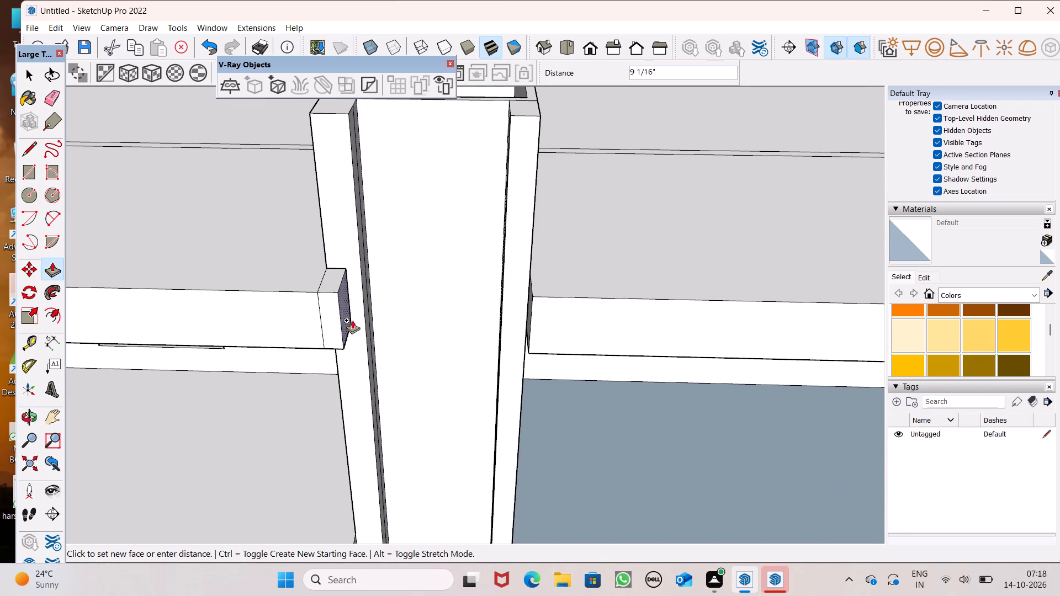
left_click_drag(352, 320, 527, 348)
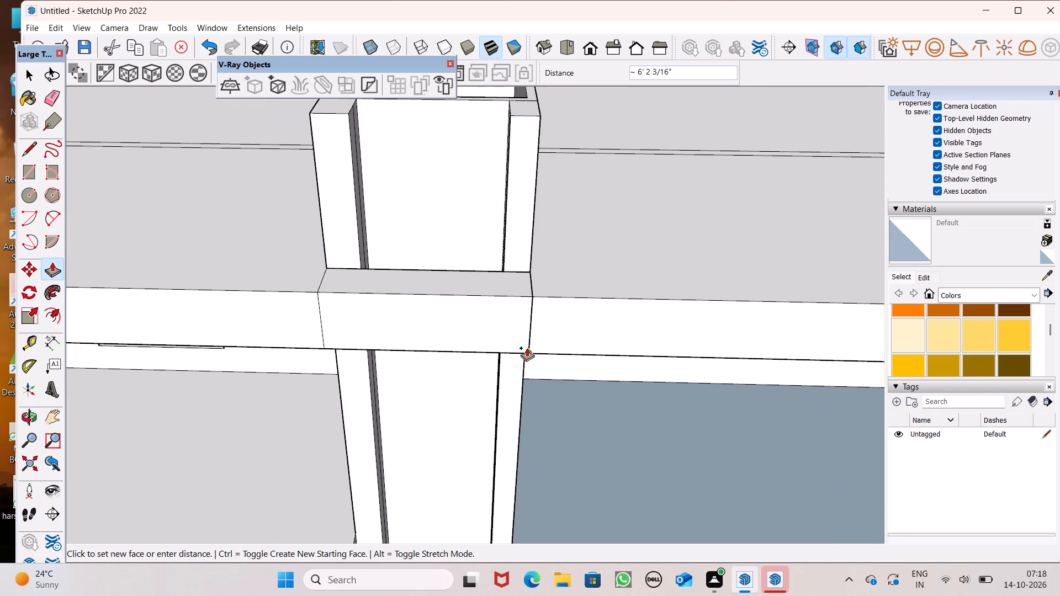
left_click_drag(527, 348, 526, 345)
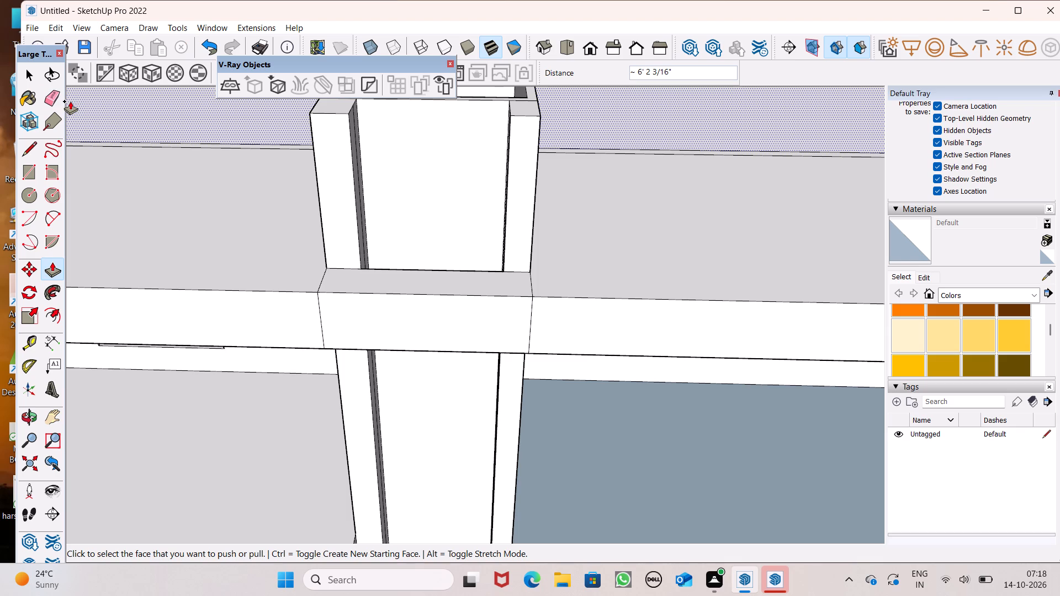
Erase the leftover seam edges on the roof overhang's top and front faces at both sides of the shaft.
left_click(70, 101)
scroll(381, 221, "up", 2)
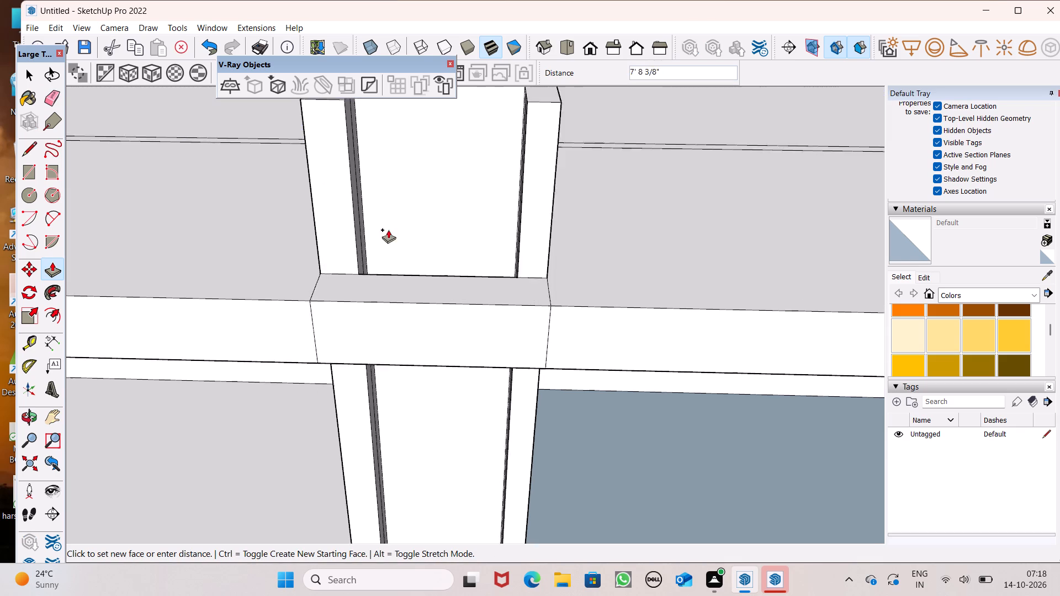
scroll(388, 230, "up", 3)
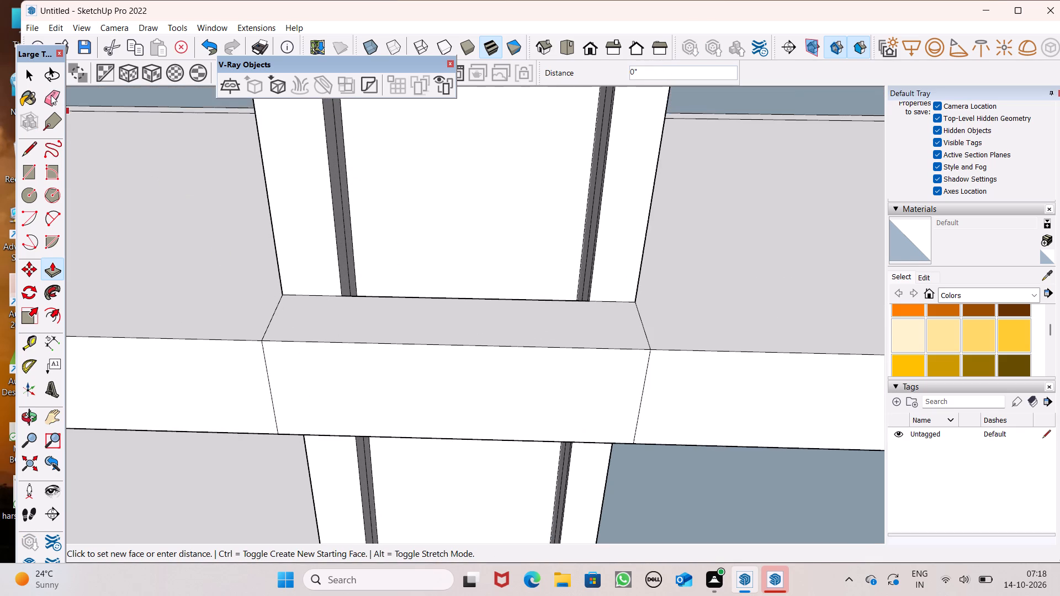
left_click(51, 95)
scroll(464, 318, "down", 3)
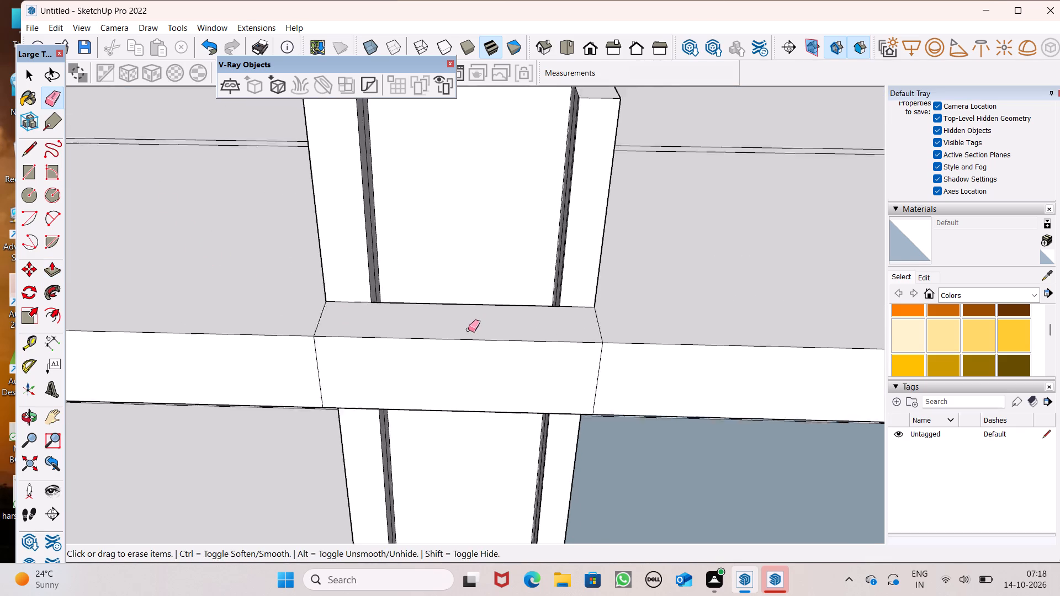
scroll(468, 329, "down", 12)
scroll(399, 338, "up", 6)
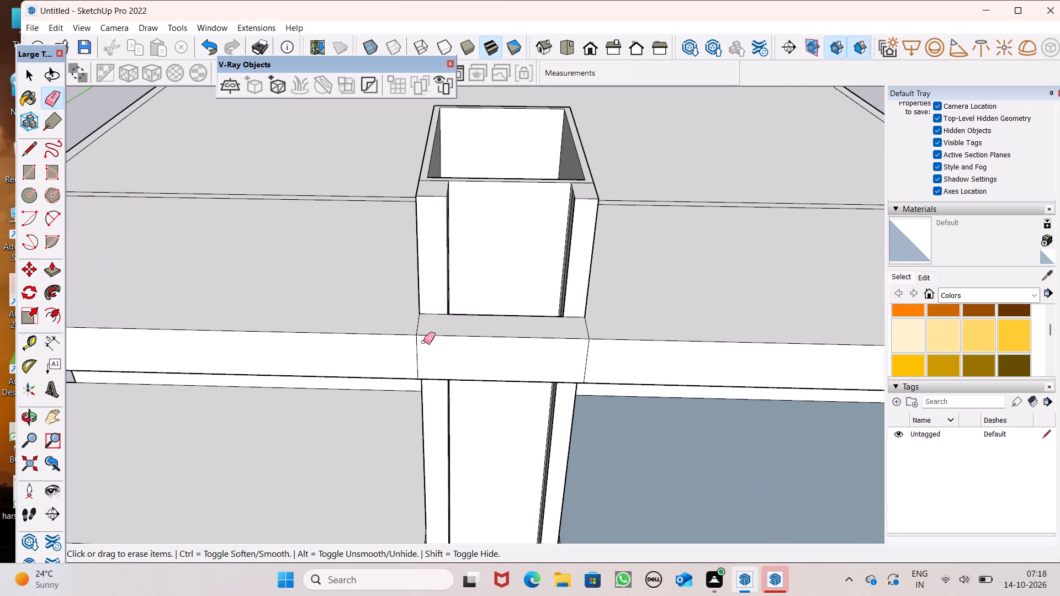
double_click(411, 327)
left_click(420, 322)
left_click(416, 327)
left_click_drag(425, 345, 415, 352)
left_click_drag(559, 364, 586, 366)
left_click(592, 366)
left_click_drag(592, 333, 572, 333)
key("space")
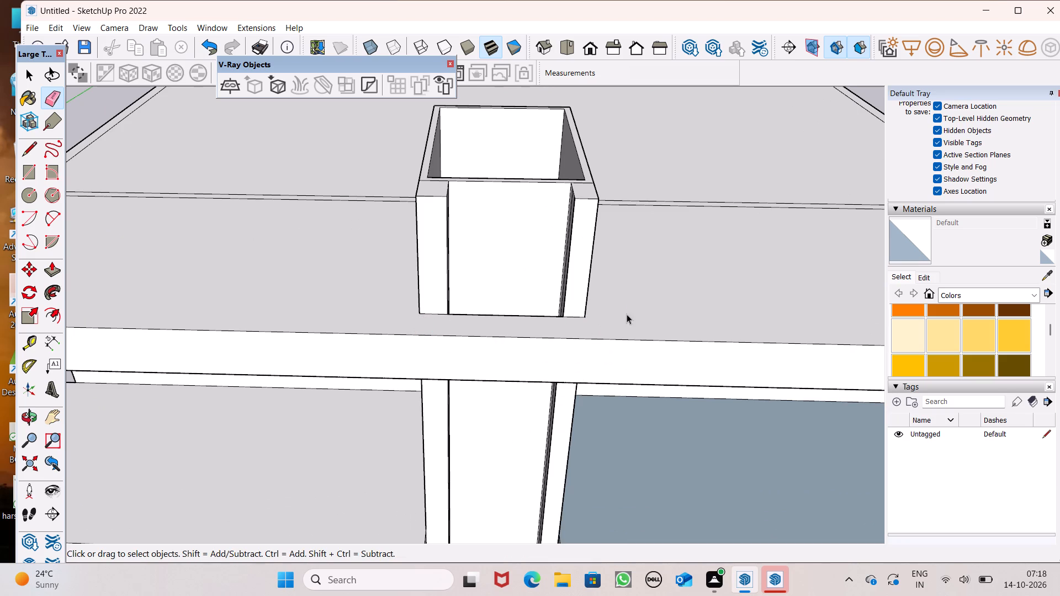
Draw a line about 4 3/16" long along the shaft's inner top edge to close the opening with a face.
middle_click_drag(430, 307, 420, 307)
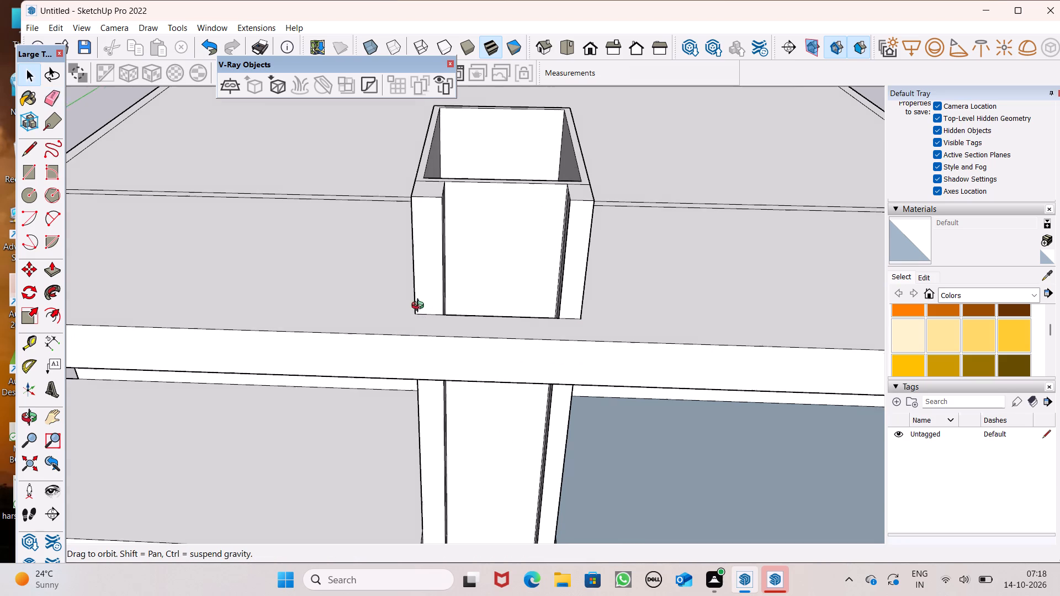
middle_click_drag(420, 307, 413, 345)
scroll(407, 322, "up", 1)
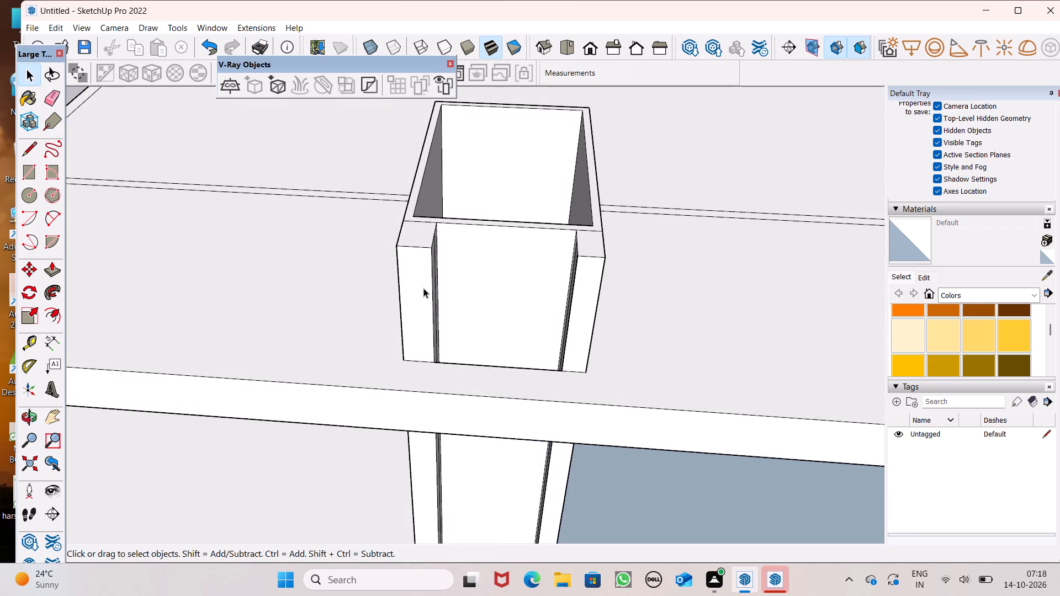
scroll(428, 331, "down", 6)
scroll(458, 187, "up", 7)
scroll(454, 189, "down", 3)
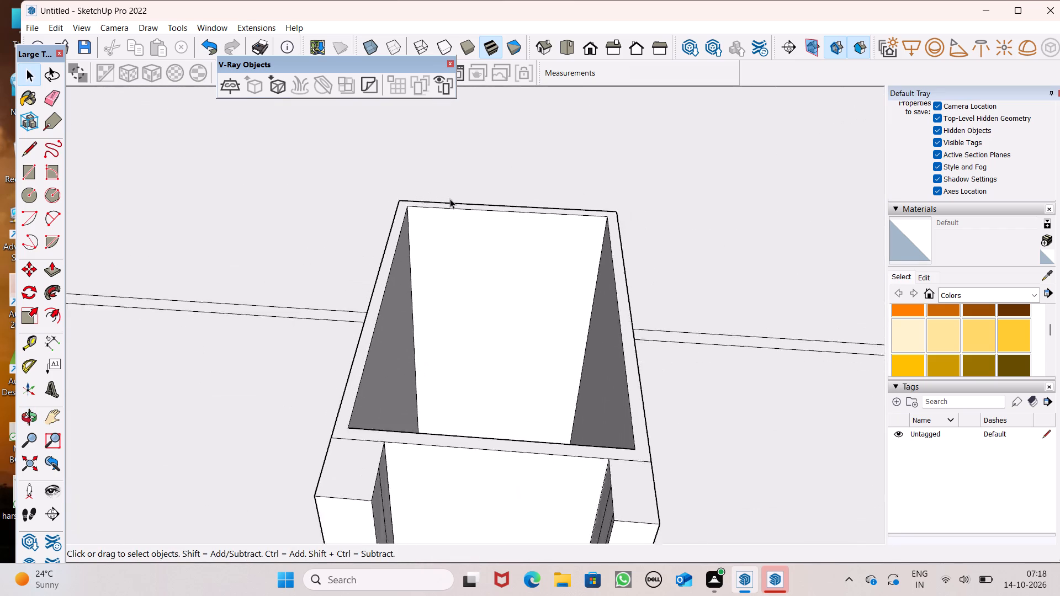
scroll(450, 199, "down", 1)
middle_click_drag(474, 302, 544, 352)
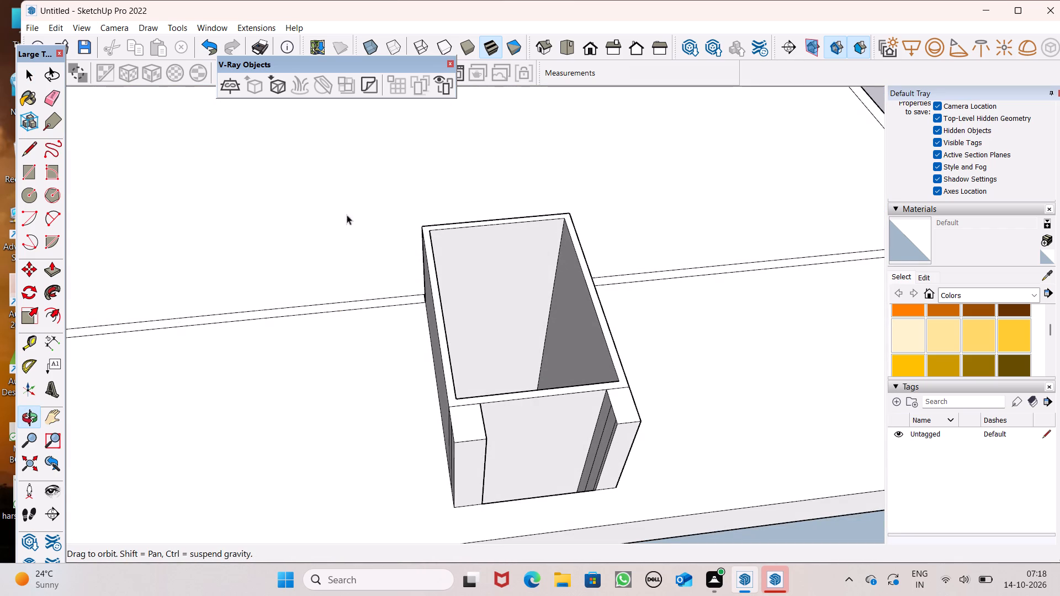
left_click(43, 150)
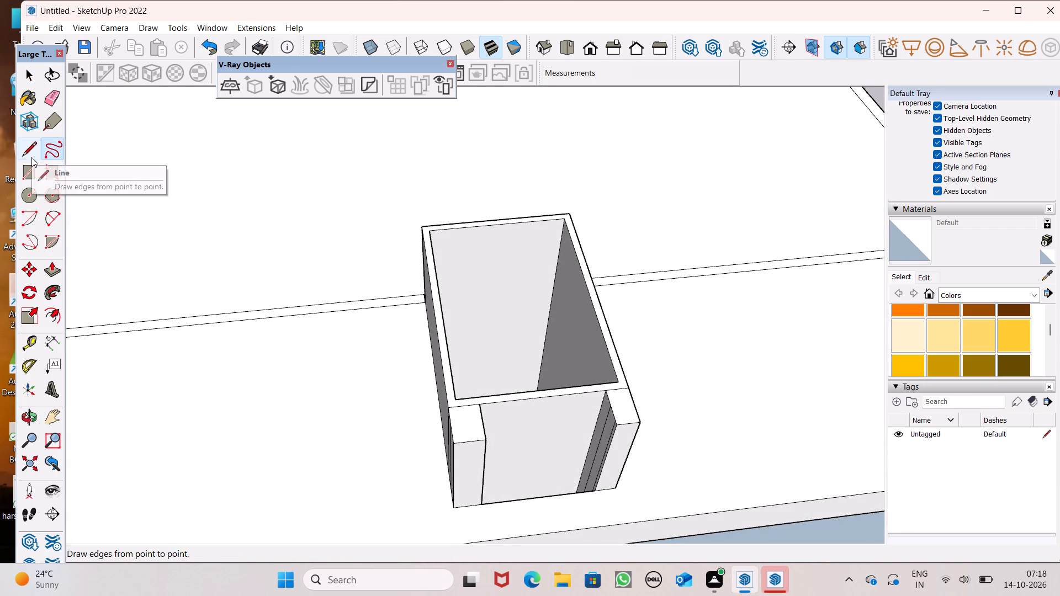
left_click(31, 157)
double_click(428, 235)
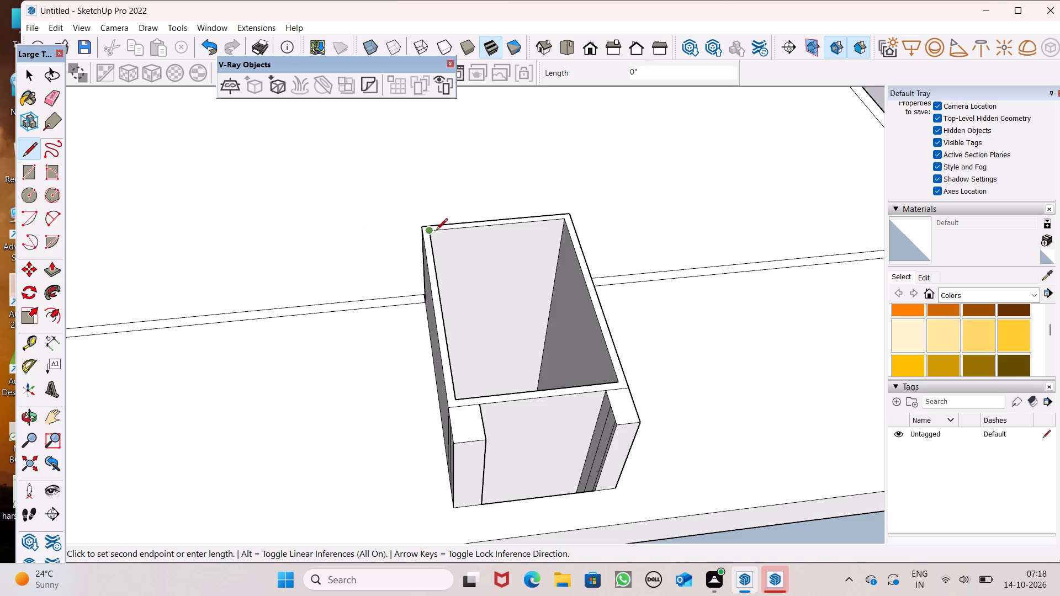
left_click(438, 230)
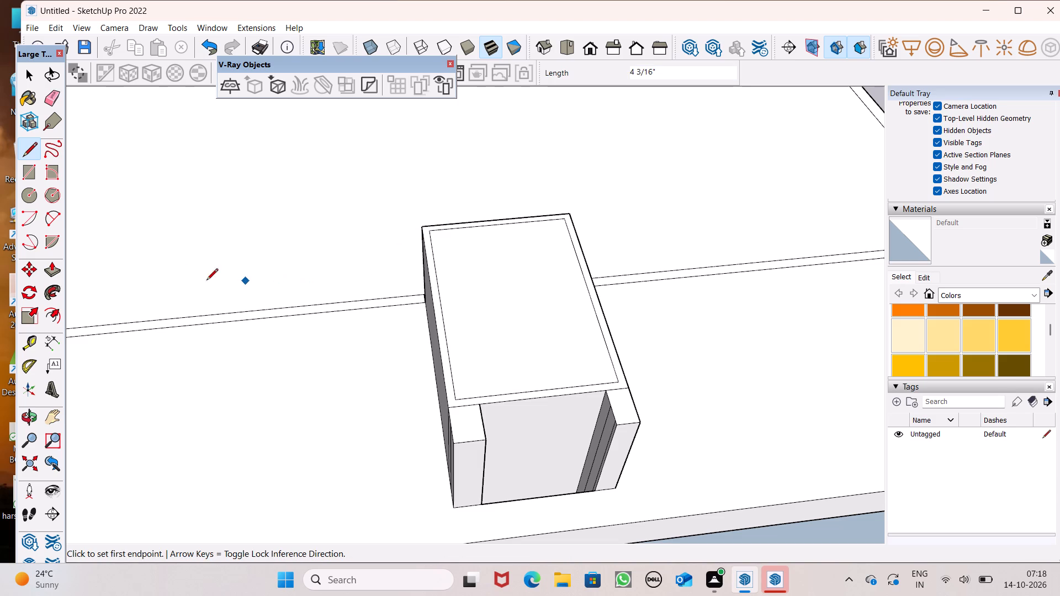
Push/Pull the rim around the shaft's top cap up by 3".
left_click(51, 274)
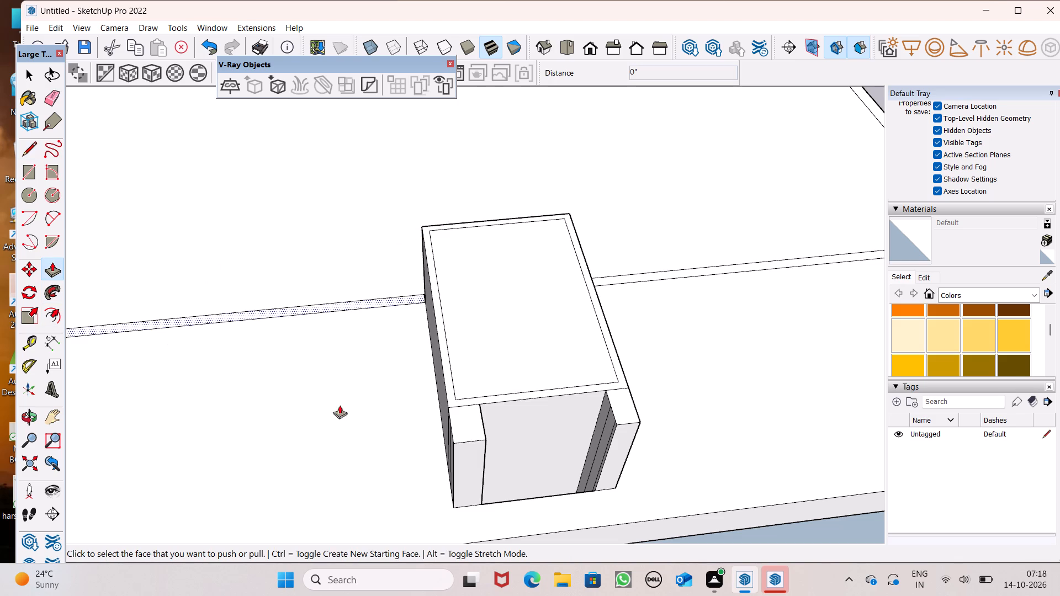
left_click_drag(452, 399, 449, 391)
key("3")
key("shift+quotedbl")
key("Return")
Push/Pull the three segments of the raised rim's front outward by 1' 4 3/8", flush with the shaft's front.
middle_click_drag(521, 414, 517, 358)
scroll(518, 364, "up", 1)
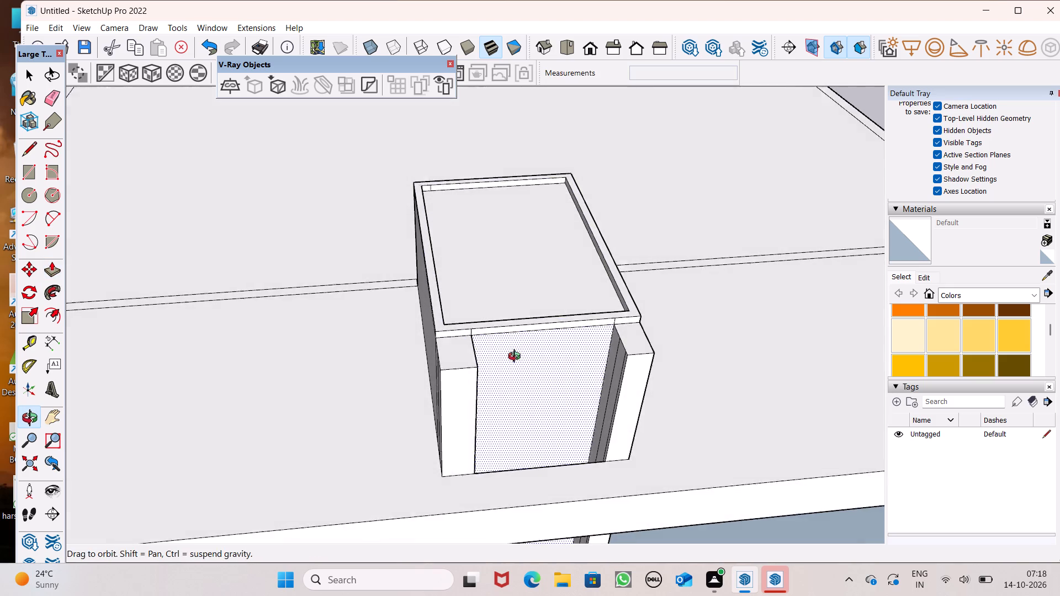
middle_click_drag(517, 358, 517, 354)
scroll(506, 343, "up", 5)
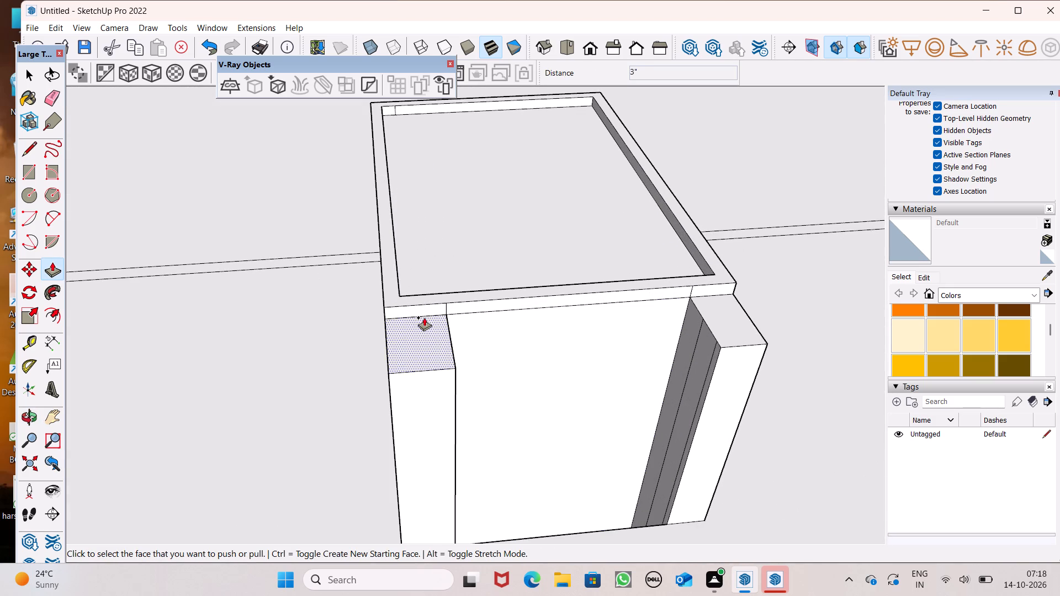
left_click_drag(424, 312, 422, 373)
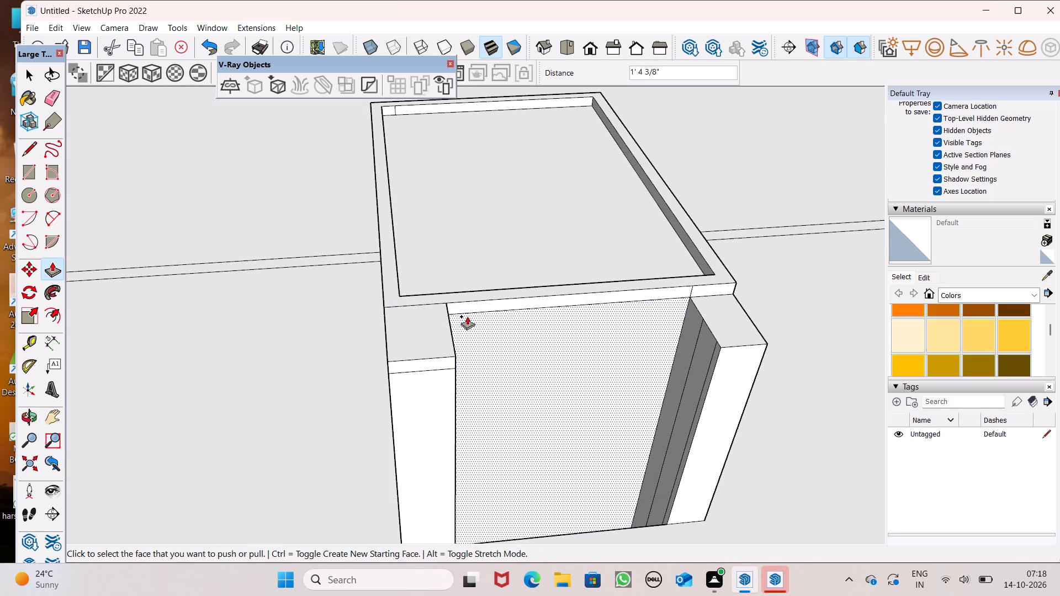
left_click_drag(471, 308, 448, 366)
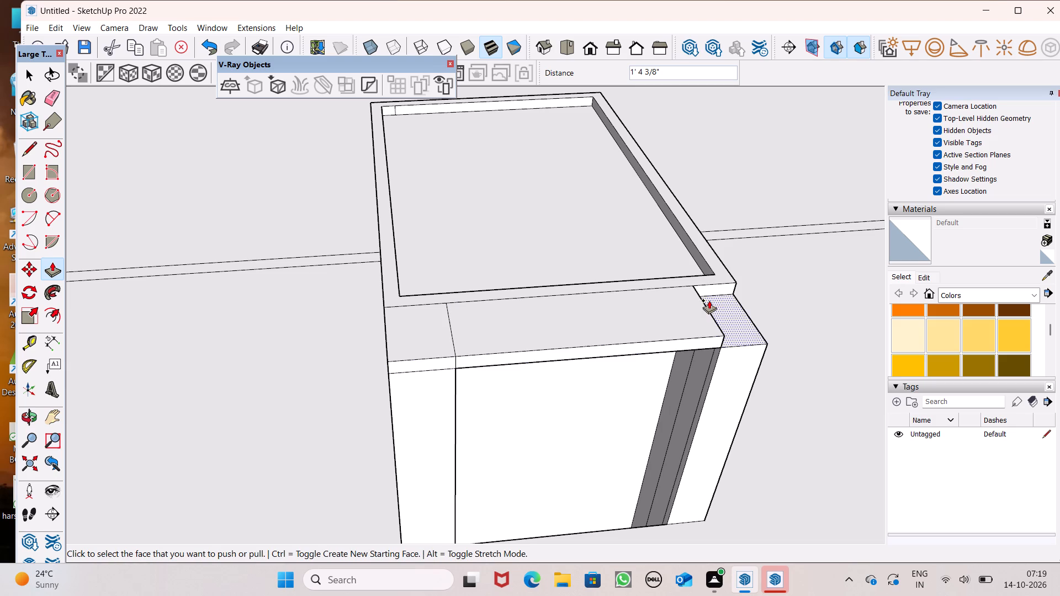
left_click_drag(713, 287, 727, 353)
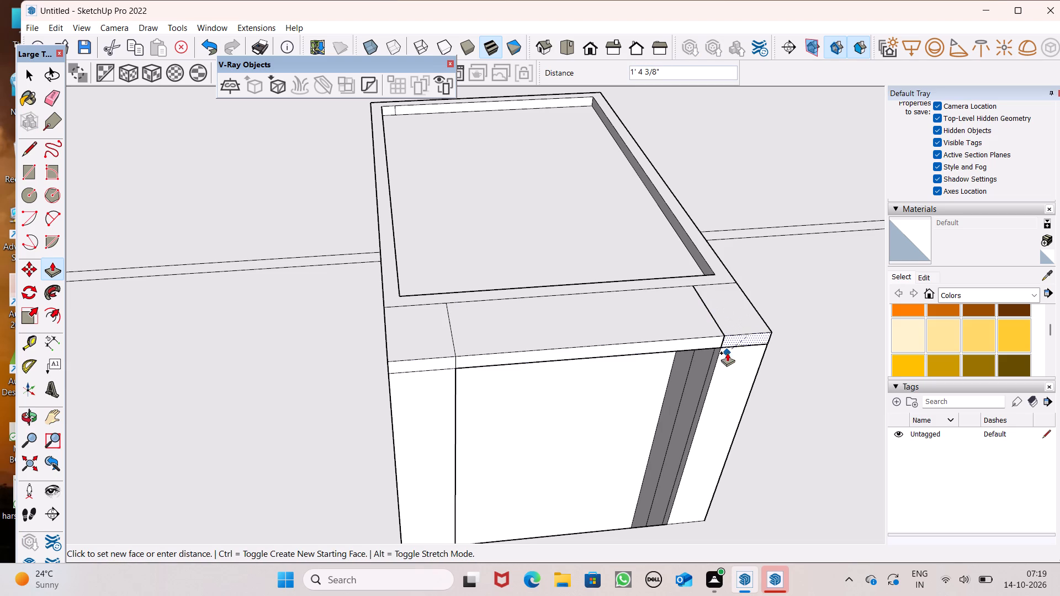
left_click_drag(727, 353, 724, 354)
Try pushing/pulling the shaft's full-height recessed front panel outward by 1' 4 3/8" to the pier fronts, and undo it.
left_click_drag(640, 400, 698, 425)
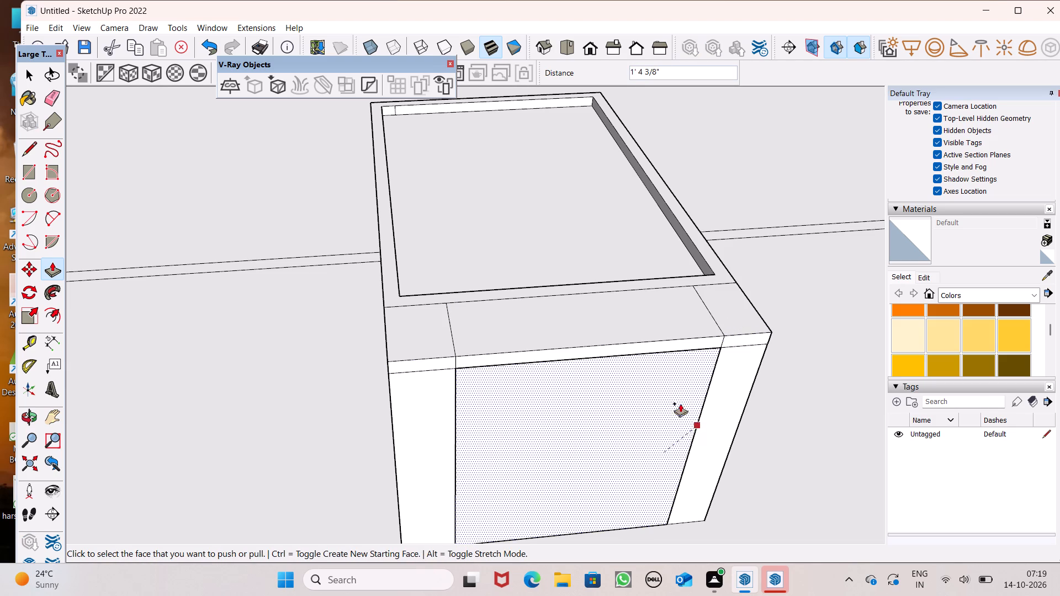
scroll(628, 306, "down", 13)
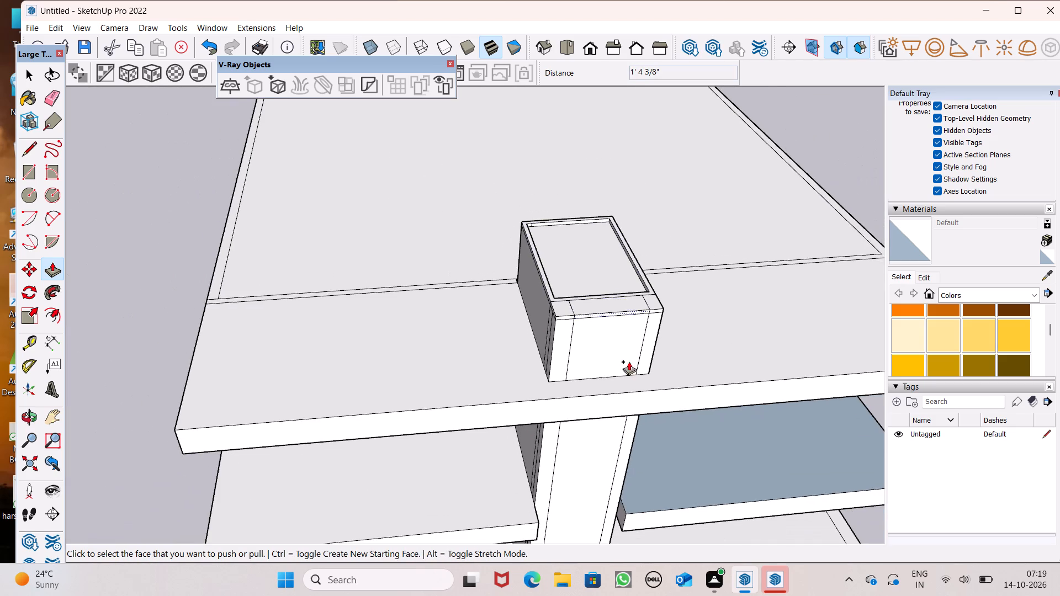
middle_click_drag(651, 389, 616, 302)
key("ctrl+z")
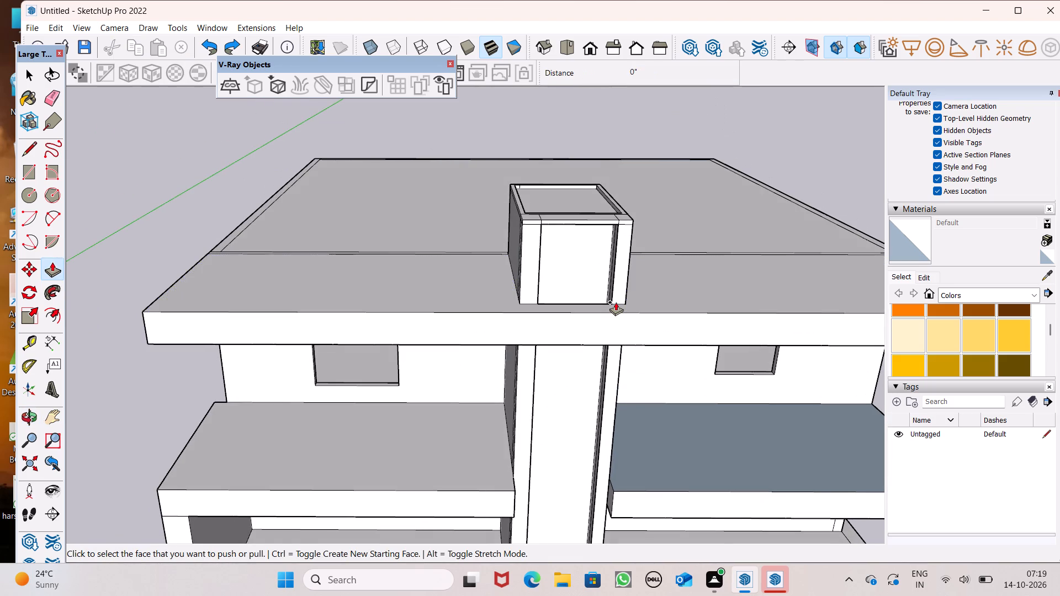
Draw a 1' 4 3/8" line across the recess's side at roof level and one about 4' 4" across the recessed panel to split it.
middle_click_drag(616, 302, 331, 497)
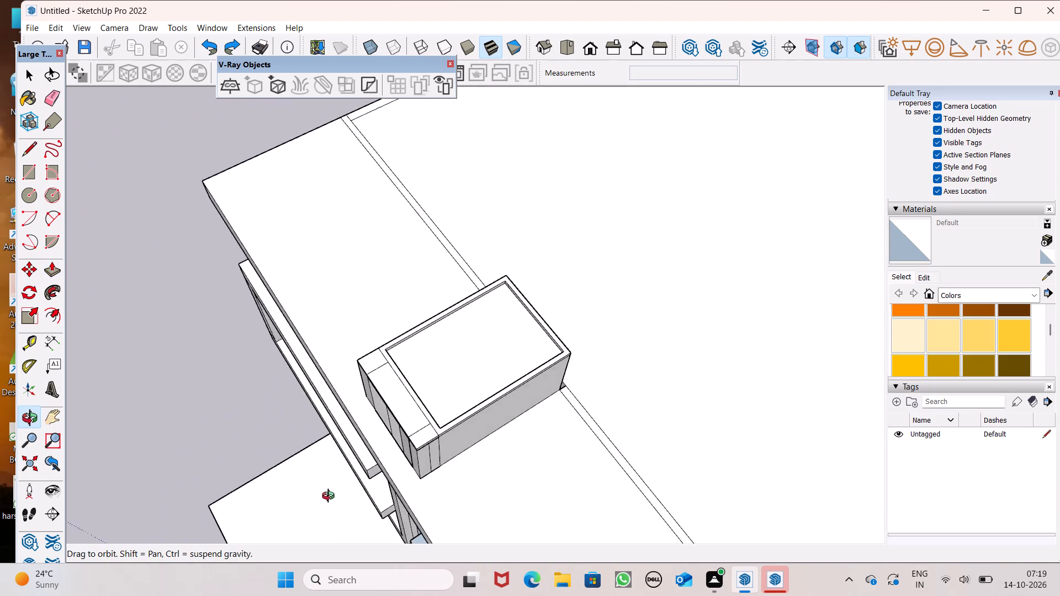
middle_click_drag(331, 497, 474, 403)
scroll(479, 397, "up", 8)
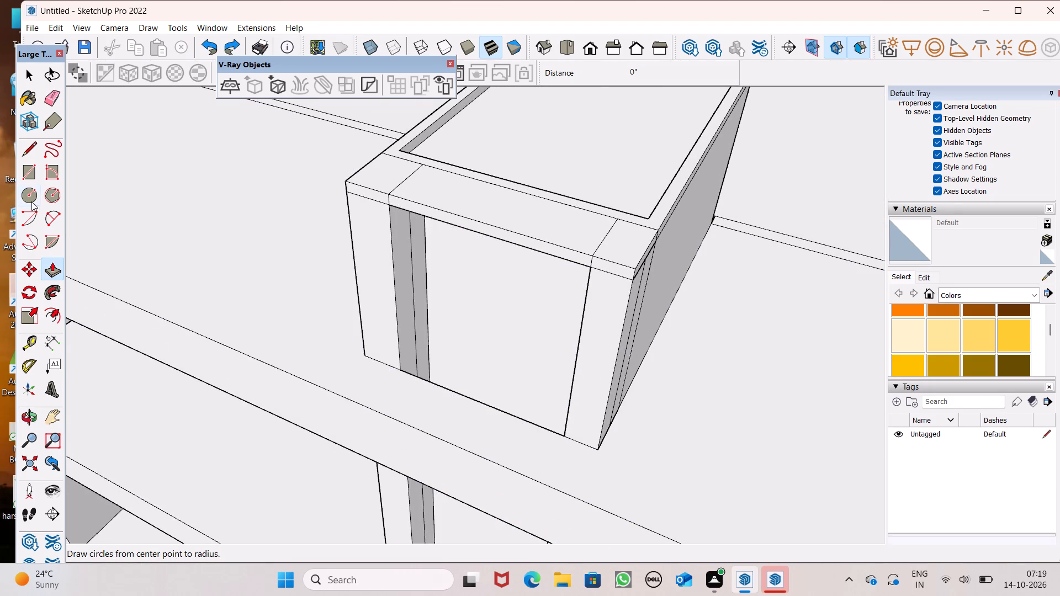
left_click(33, 155)
scroll(432, 390, "up", 6)
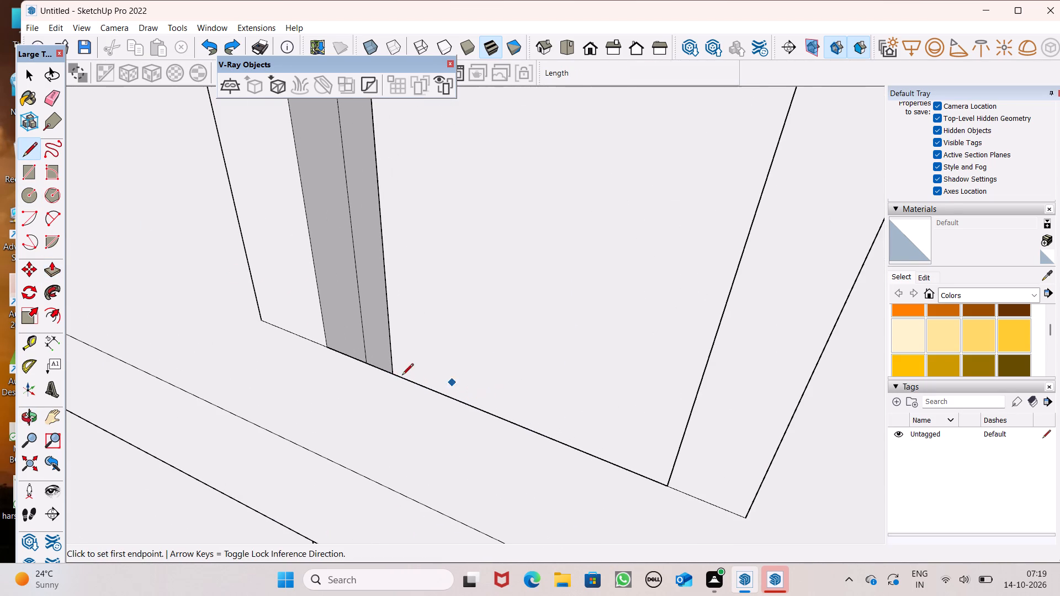
left_click(330, 347)
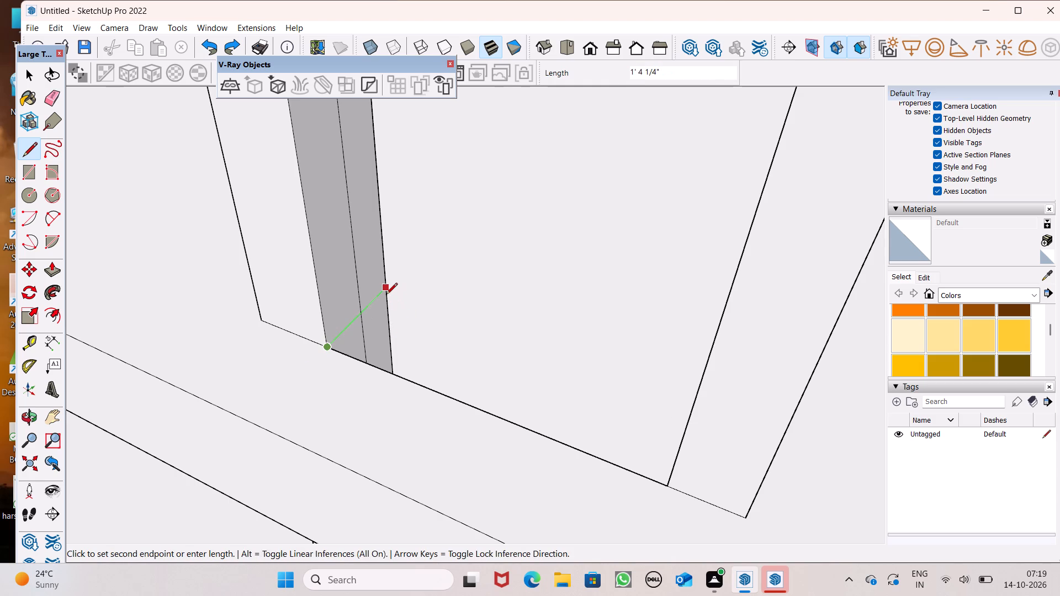
left_click(390, 283)
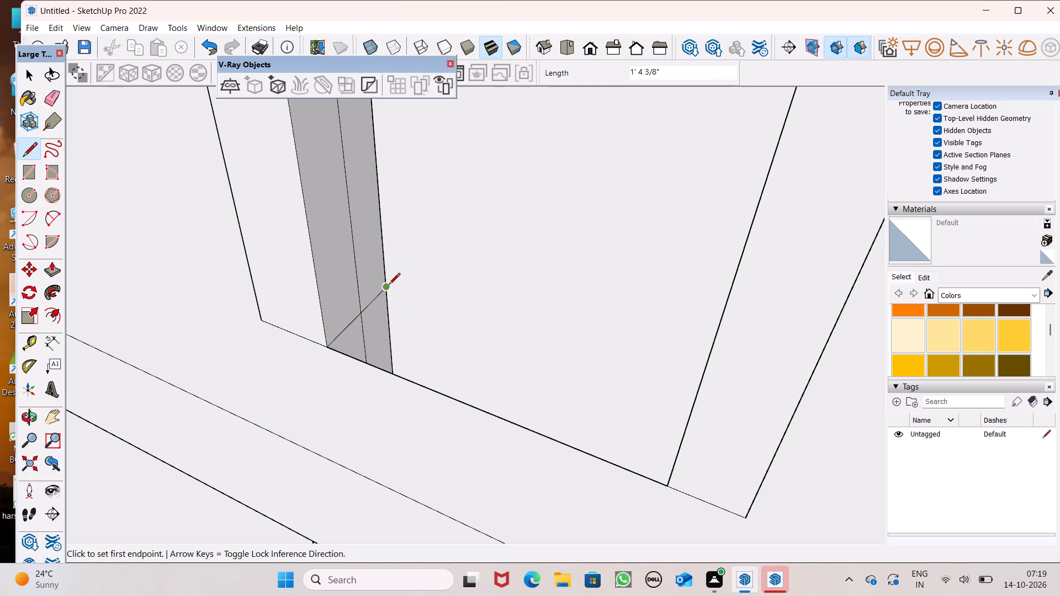
left_click(389, 285)
middle_click_drag(646, 381, 824, 354)
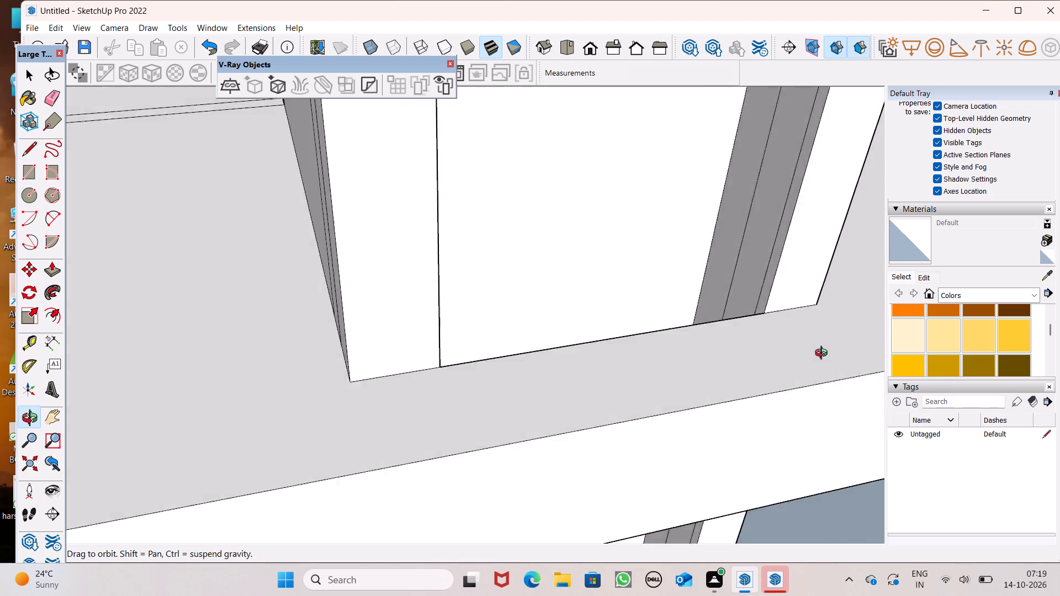
middle_click_drag(824, 354, 798, 354)
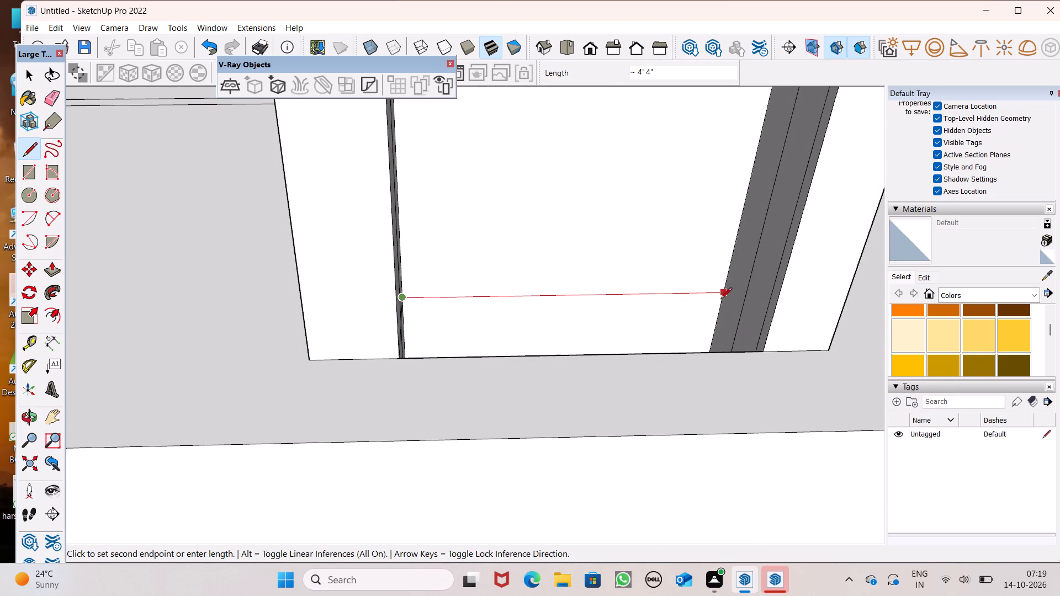
left_click(720, 299)
Push/Pull the recessed front panel above the roof slab outward by 1' 4 3/8", flush with the shaft's front.
scroll(341, 293, "down", 6)
scroll(452, 327, "down", 3)
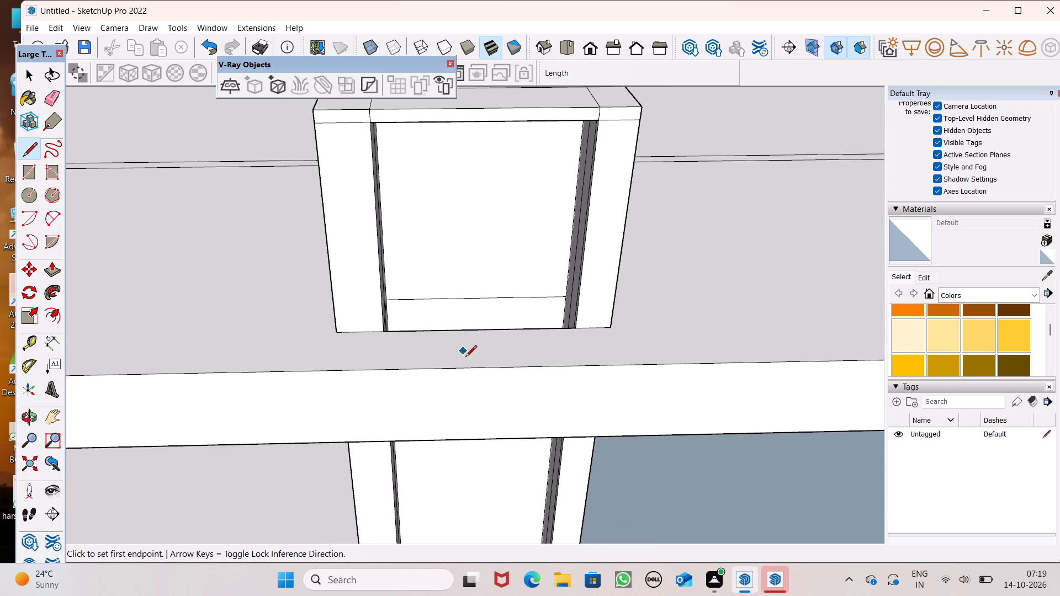
scroll(465, 358, "down", 1)
middle_click_drag(501, 316, 589, 307)
scroll(589, 307, "up", 1)
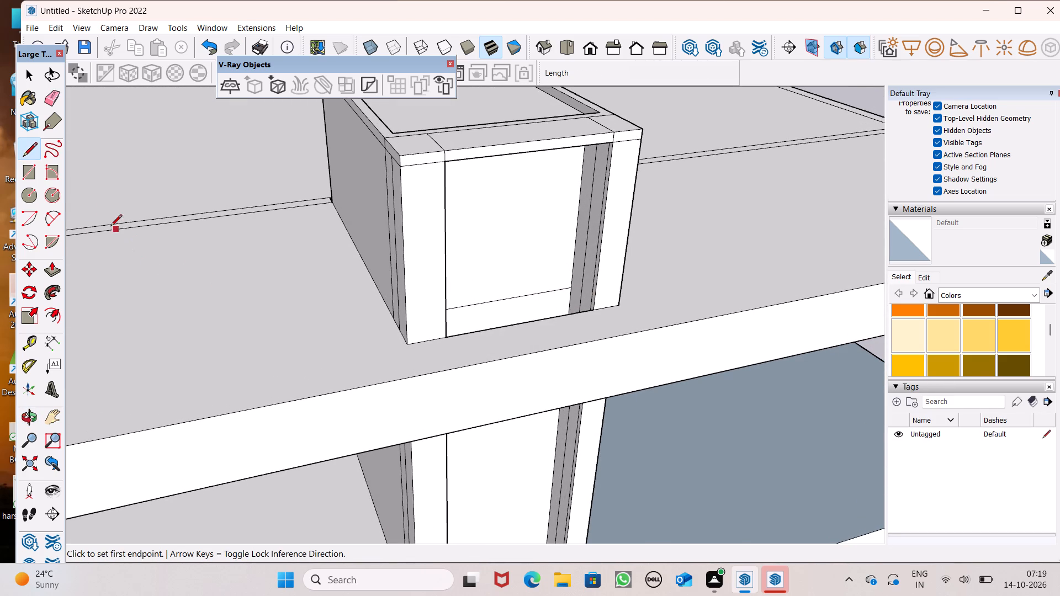
left_click(50, 270)
left_click_drag(480, 259, 449, 314)
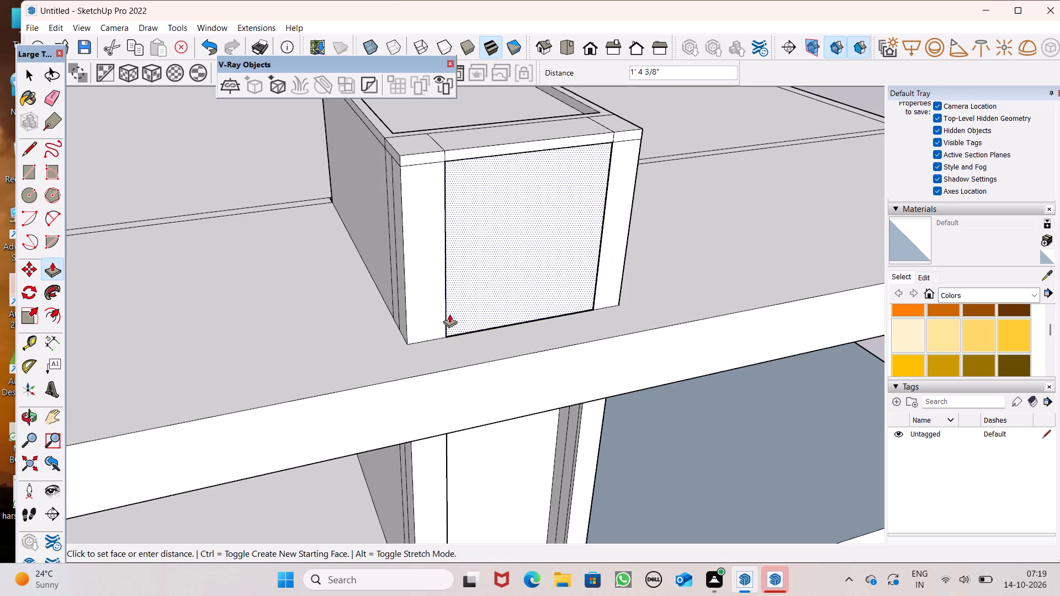
left_click_drag(449, 314, 443, 321)
scroll(420, 318, "down", 6)
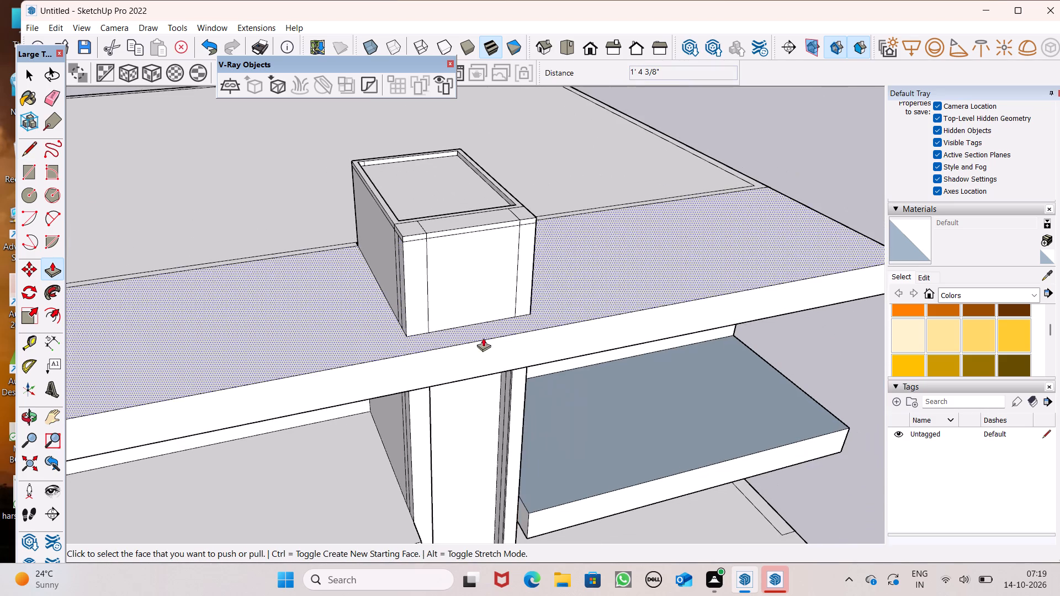
middle_click_drag(497, 324, 448, 270)
middle_click_drag(449, 276, 452, 315)
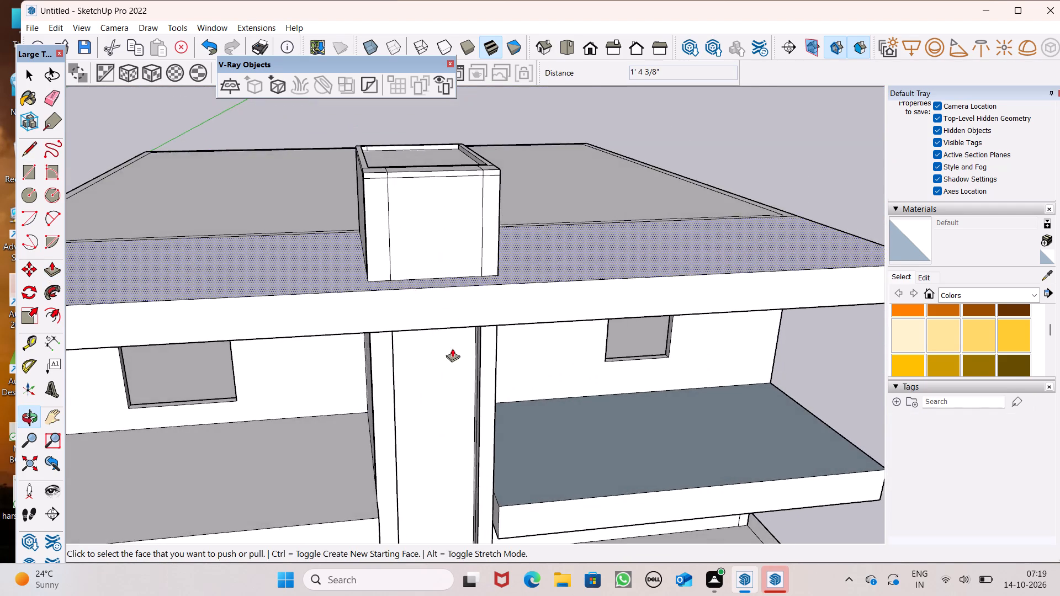
Push/Pull the sunken face inside the shaft's raised rim up by 3", level with the top of the rim.
scroll(518, 185, "up", 6)
scroll(351, 220, "down", 3)
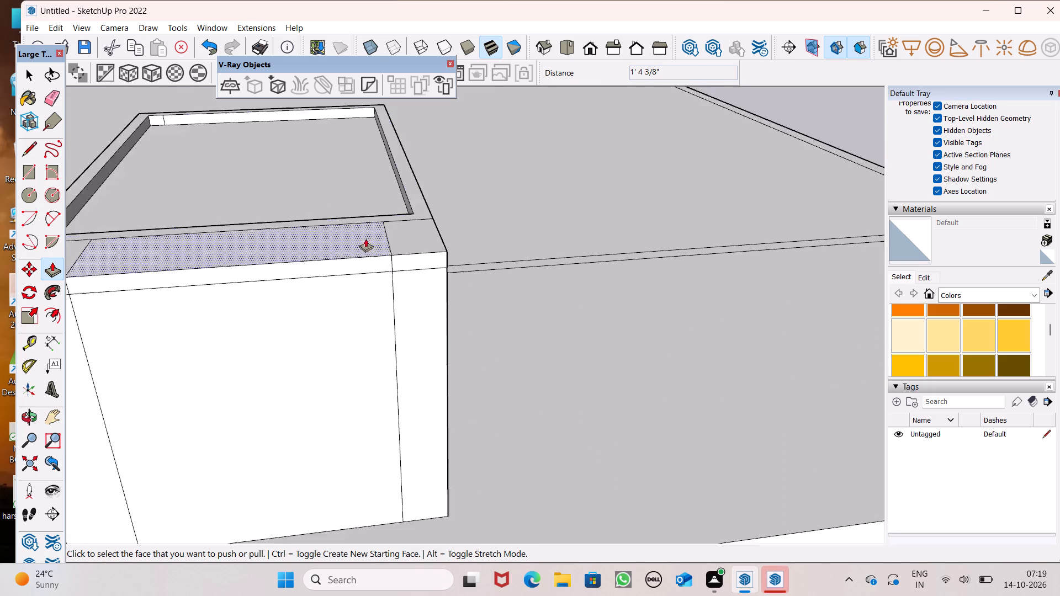
scroll(365, 238, "down", 4)
scroll(205, 185, "up", 7)
scroll(198, 237, "up", 2)
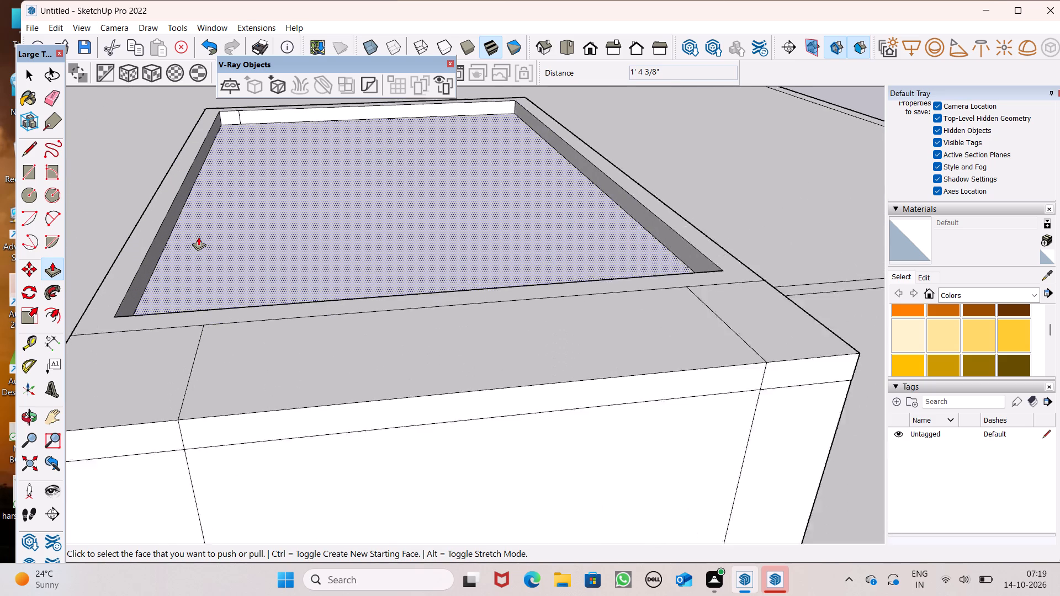
scroll(198, 237, "up", 2)
left_click_drag(161, 295, 160, 289)
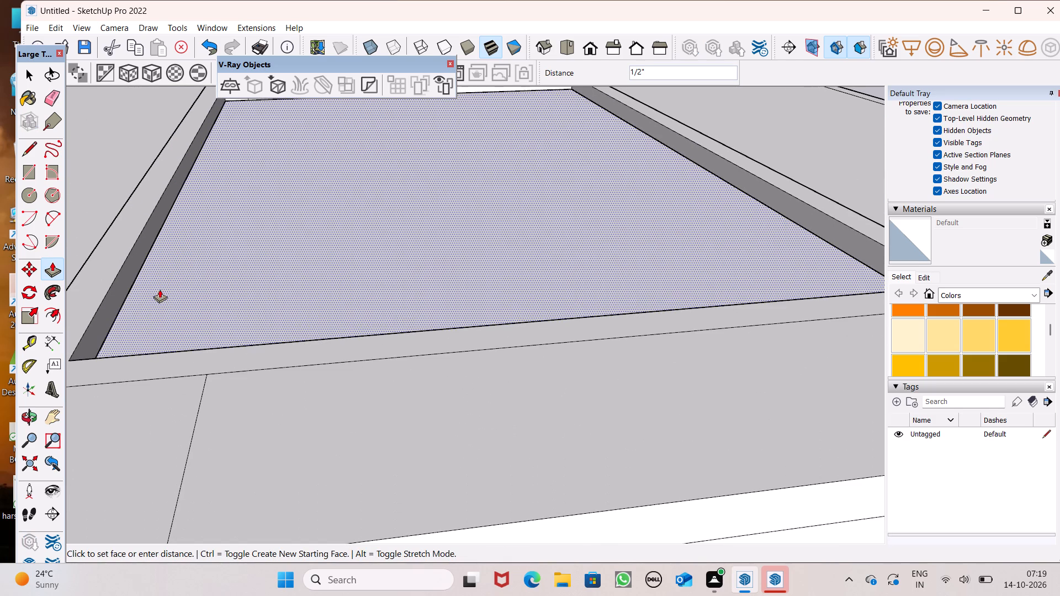
left_click_drag(160, 289, 103, 290)
scroll(451, 237, "down", 3)
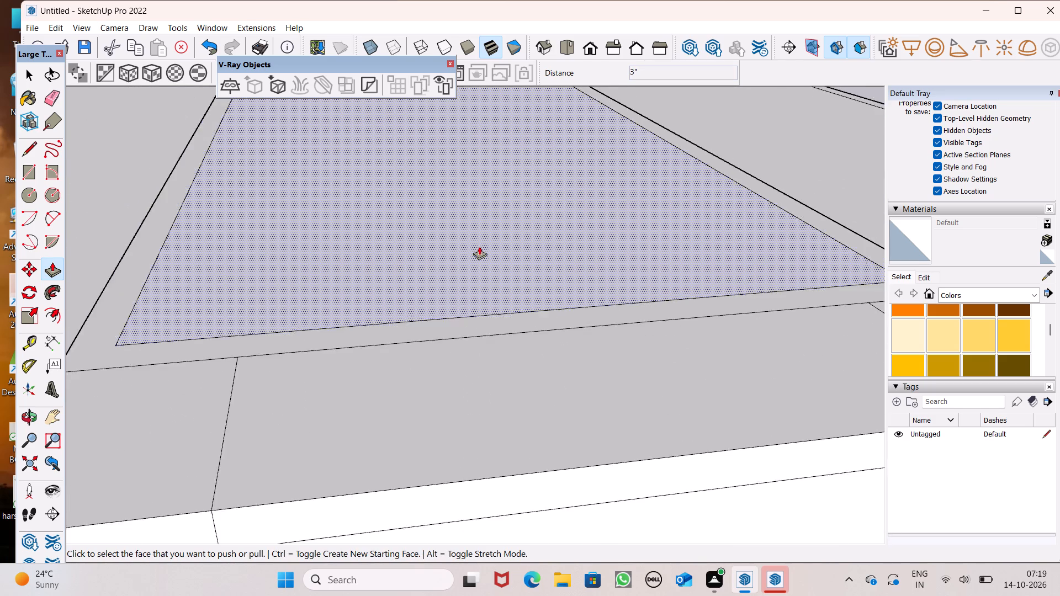
scroll(479, 246, "down", 4)
middle_click_drag(539, 306, 515, 269)
scroll(502, 263, "up", 1)
key("space")
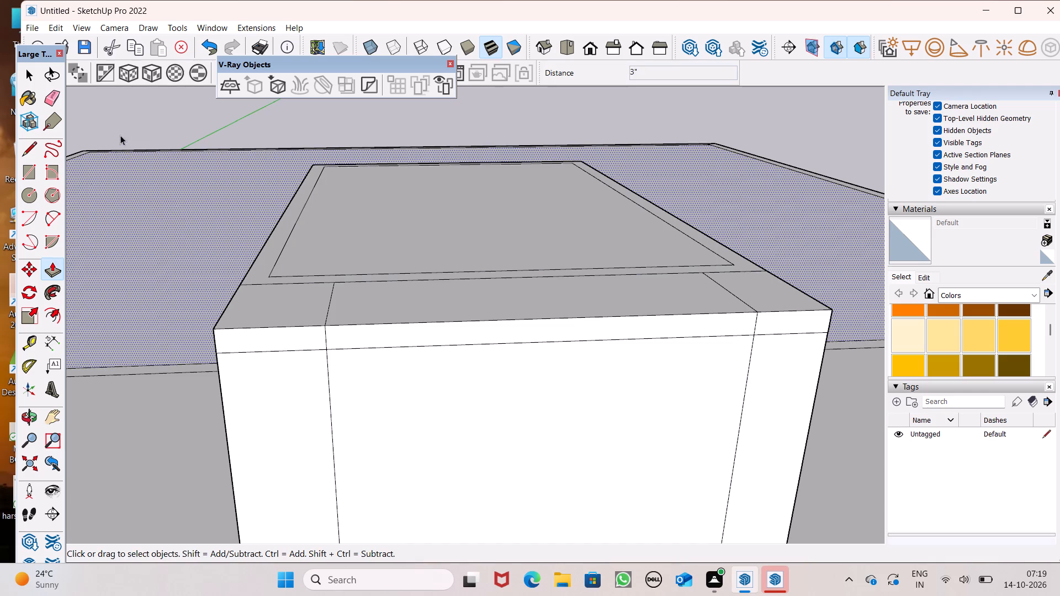
Erase the leftover rim edges along the front portion and both sides of the shaft's top face.
left_click(45, 105)
left_click_drag(287, 269, 303, 278)
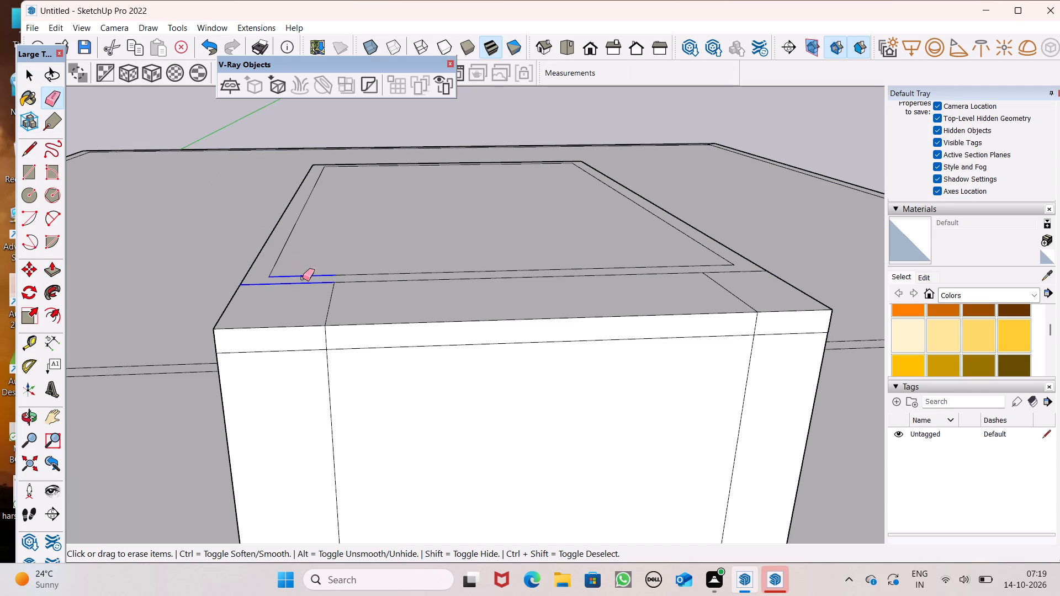
left_click_drag(303, 278, 377, 283)
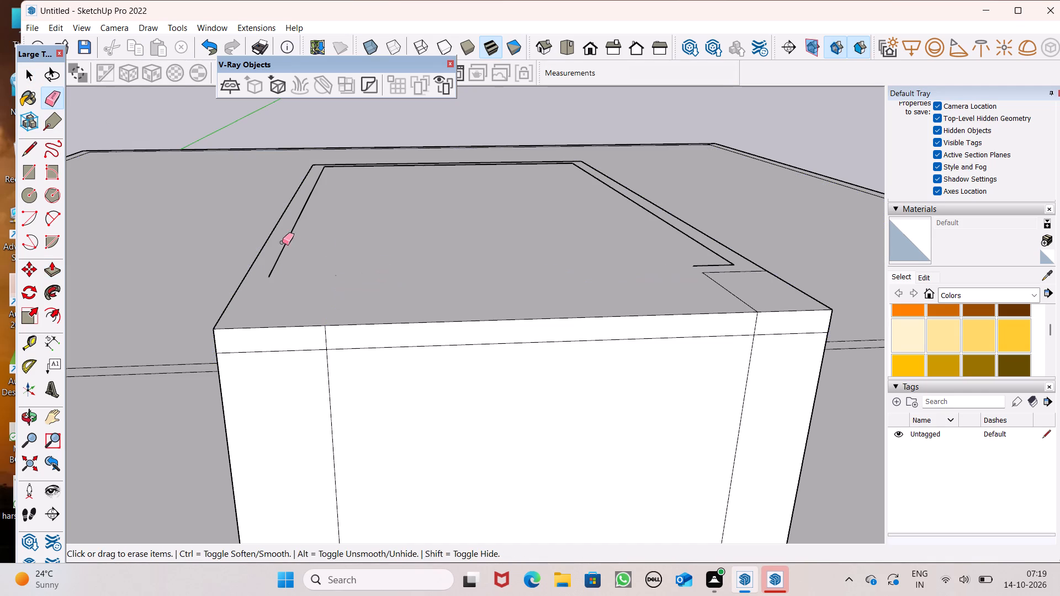
left_click_drag(280, 244, 279, 253)
scroll(397, 305, "down", 5)
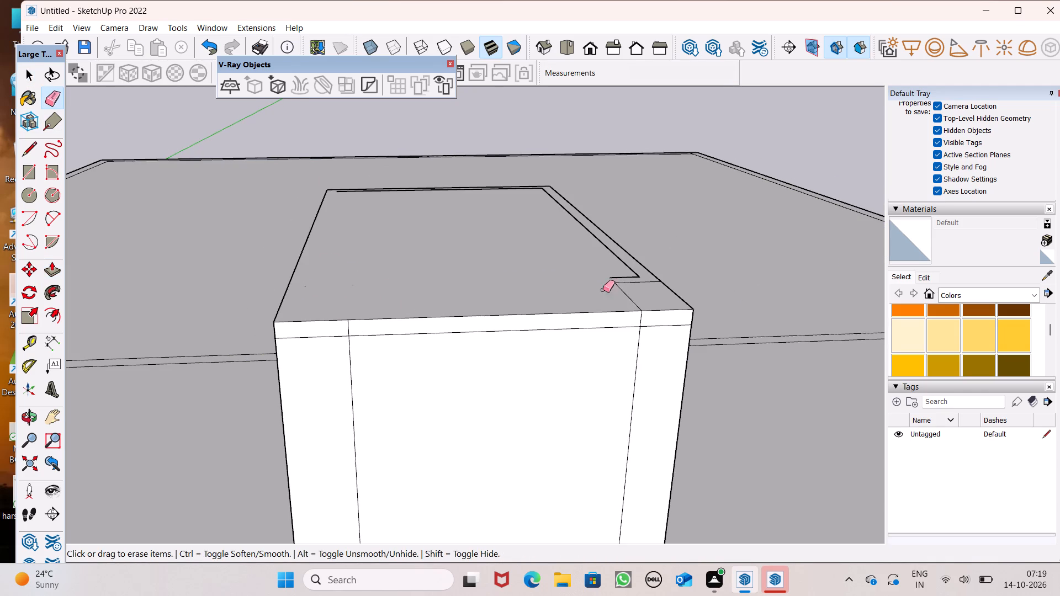
scroll(607, 284, "up", 7)
left_click_drag(619, 265, 596, 321)
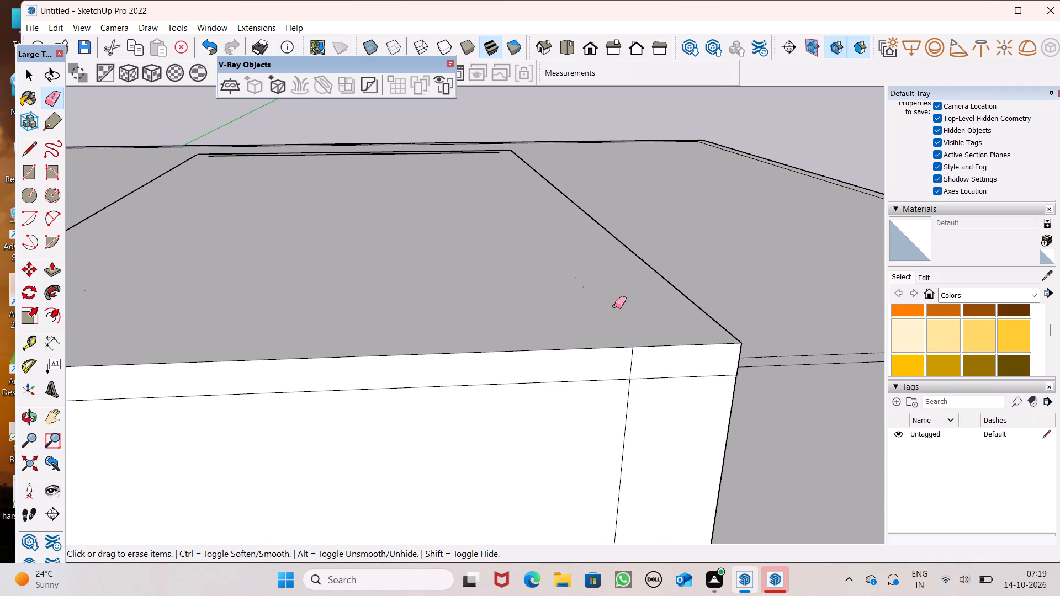
scroll(561, 270, "down", 5)
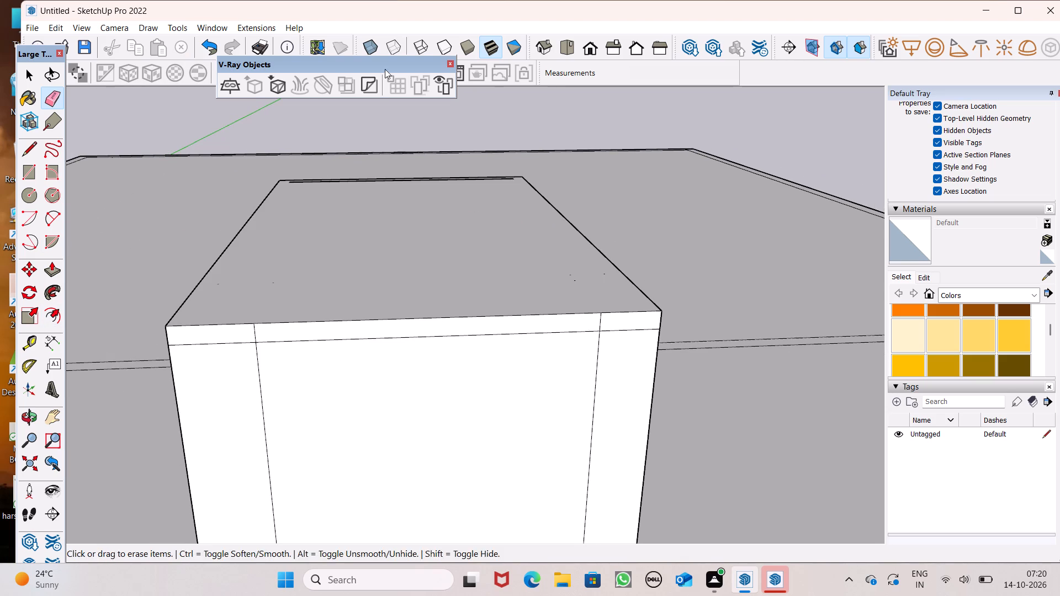
Erase the remaining inner rim edge along the back of the shaft's top face.
middle_click_drag(362, 189, 476, 434)
scroll(439, 375, "down", 6)
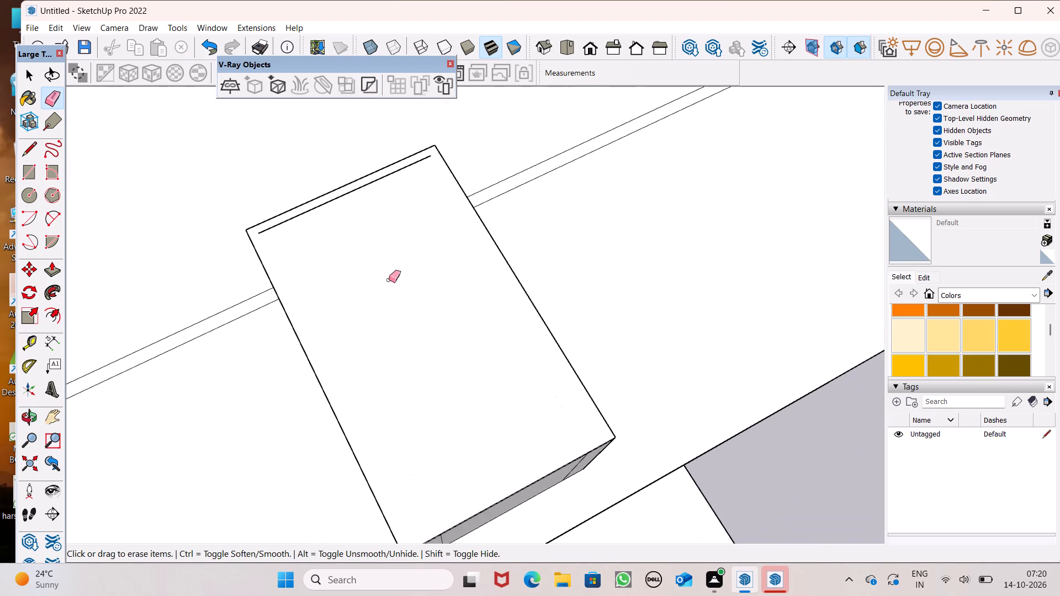
scroll(361, 207, "up", 6)
left_click(351, 214)
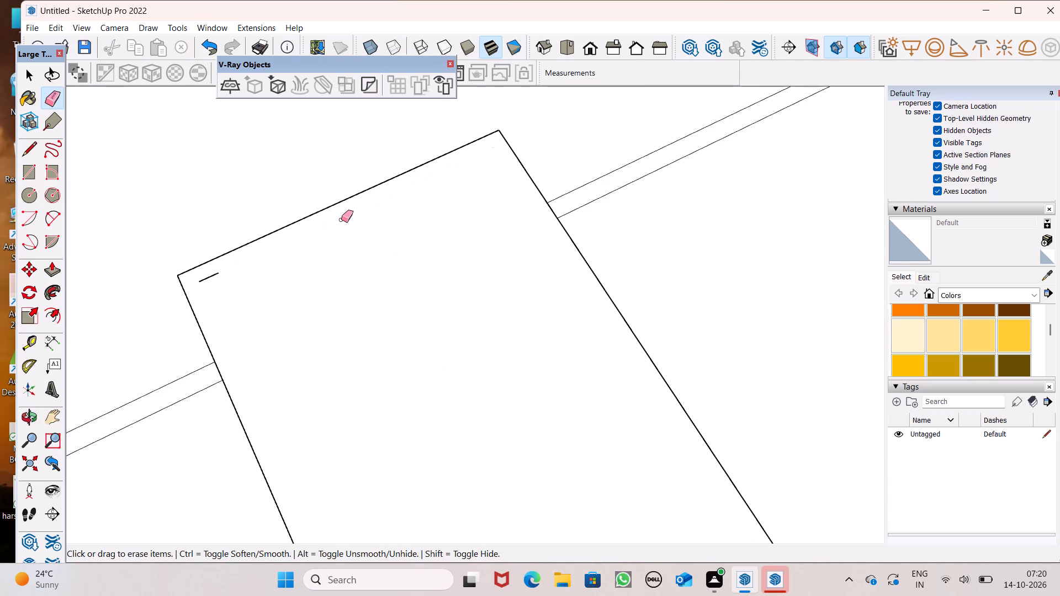
left_click_drag(208, 275, 208, 284)
scroll(433, 191, "down", 5)
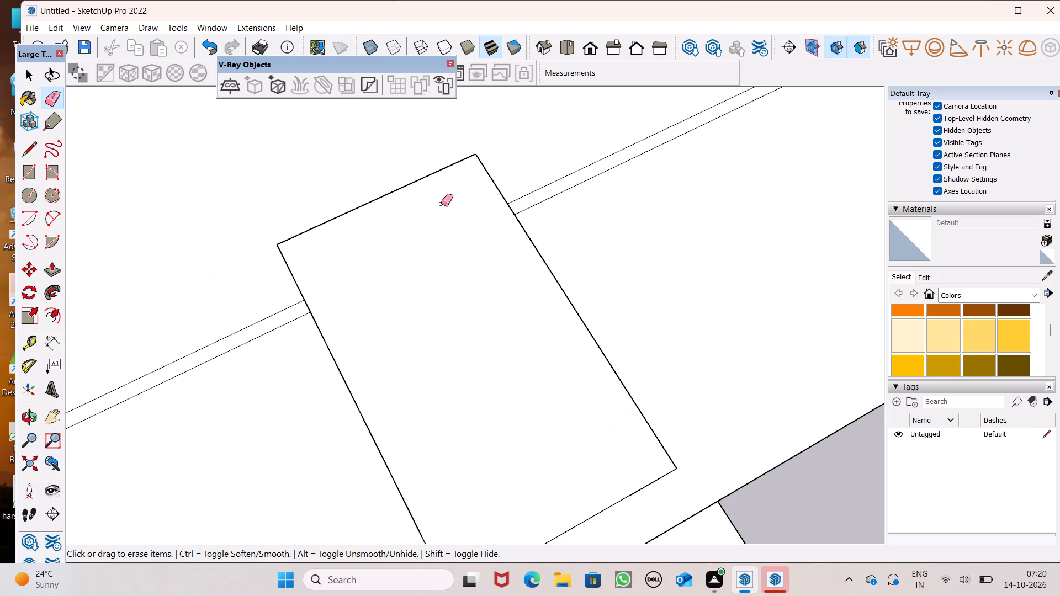
Erase the two short vertical edges crossing the thin band at the top of the shaft's front.
scroll(444, 204, "down", 9)
middle_click_drag(539, 281, 432, 160)
scroll(432, 160, "up", 6)
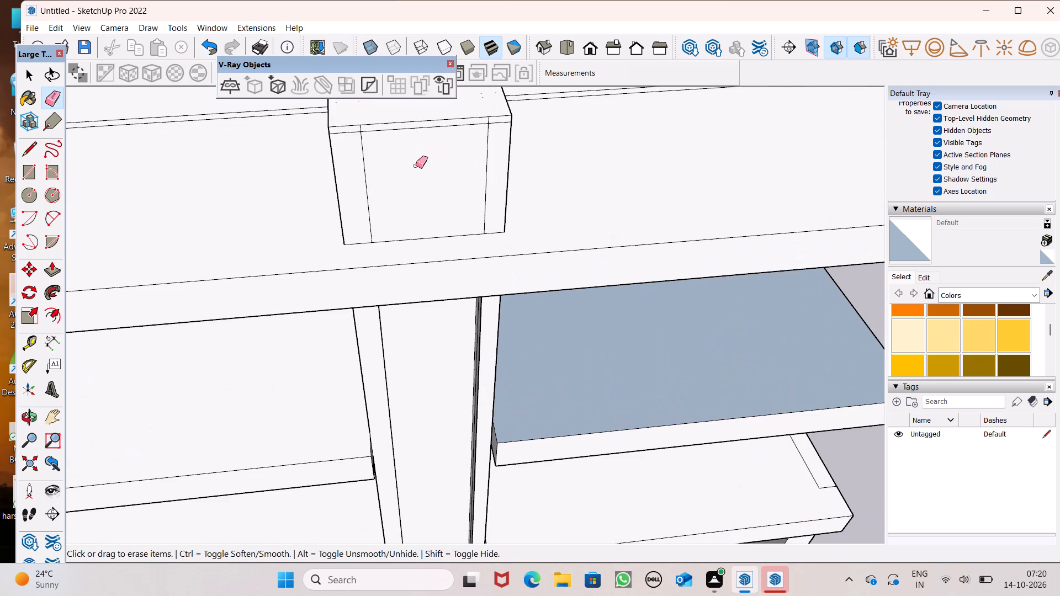
scroll(416, 166, "up", 2)
scroll(444, 219, "down", 5)
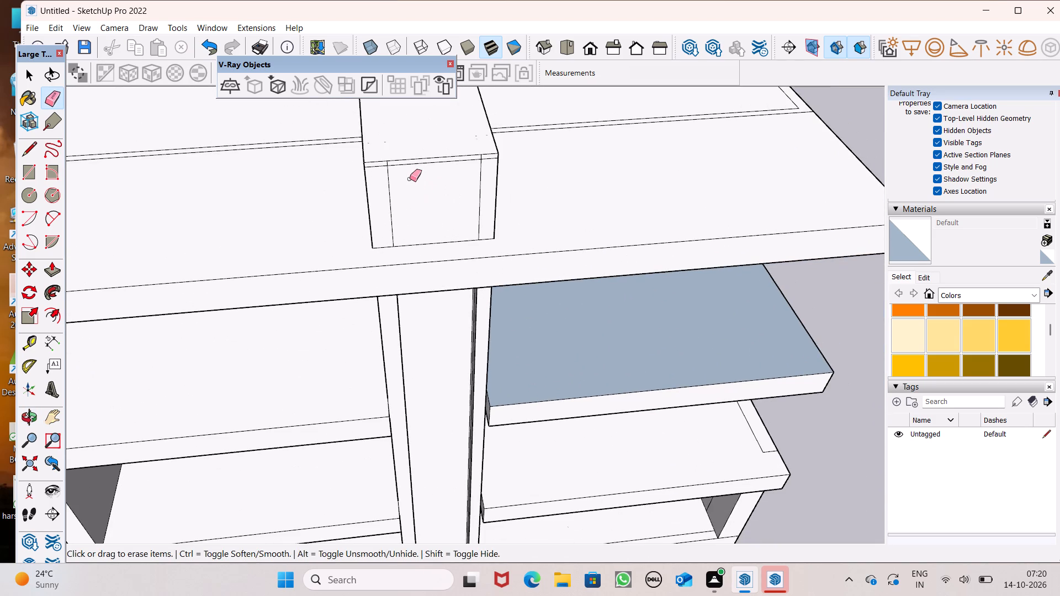
scroll(361, 140, "up", 8)
scroll(421, 185, "up", 7)
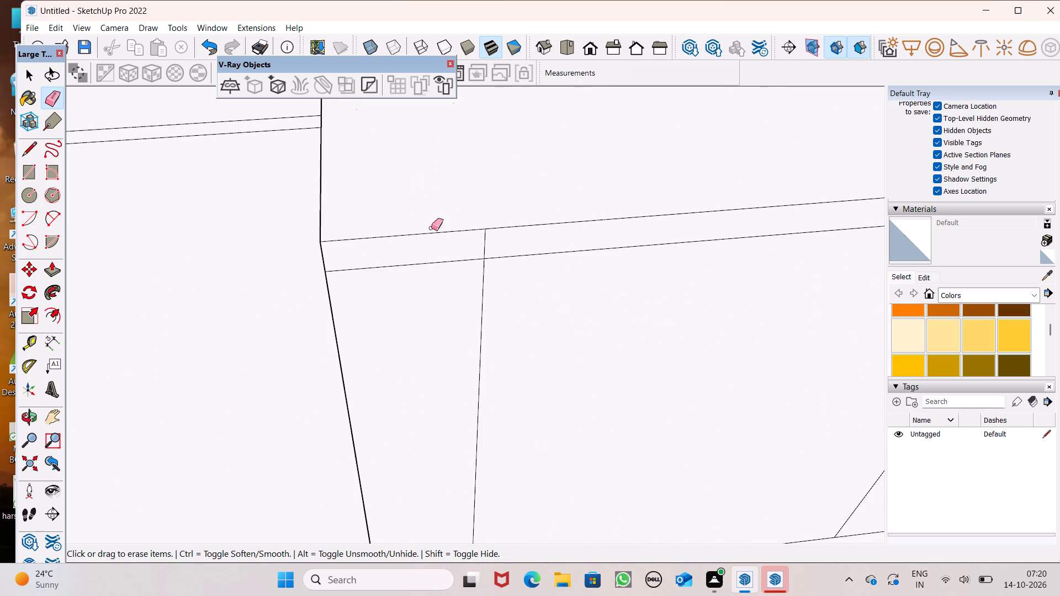
left_click_drag(478, 253, 491, 253)
left_click(491, 253)
scroll(415, 262, "down", 6)
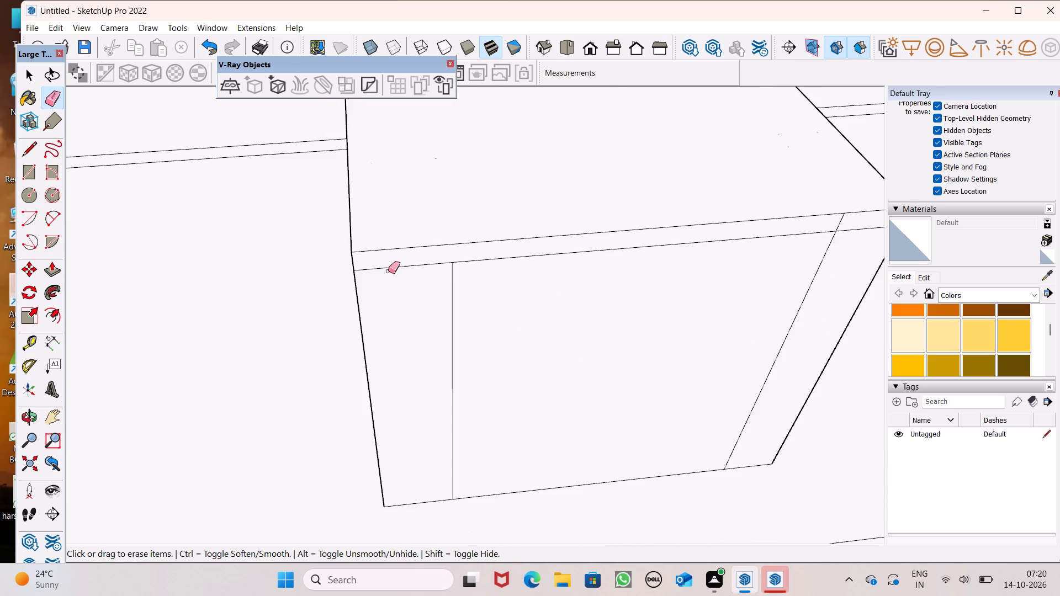
scroll(501, 297, "down", 6)
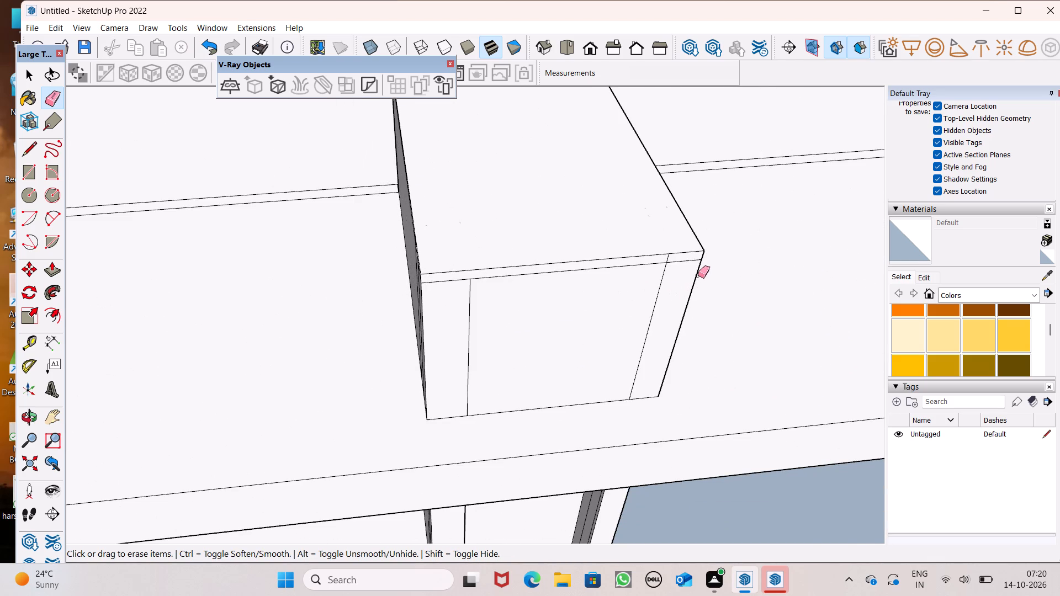
scroll(681, 263, "up", 12)
left_click_drag(655, 258, 649, 257)
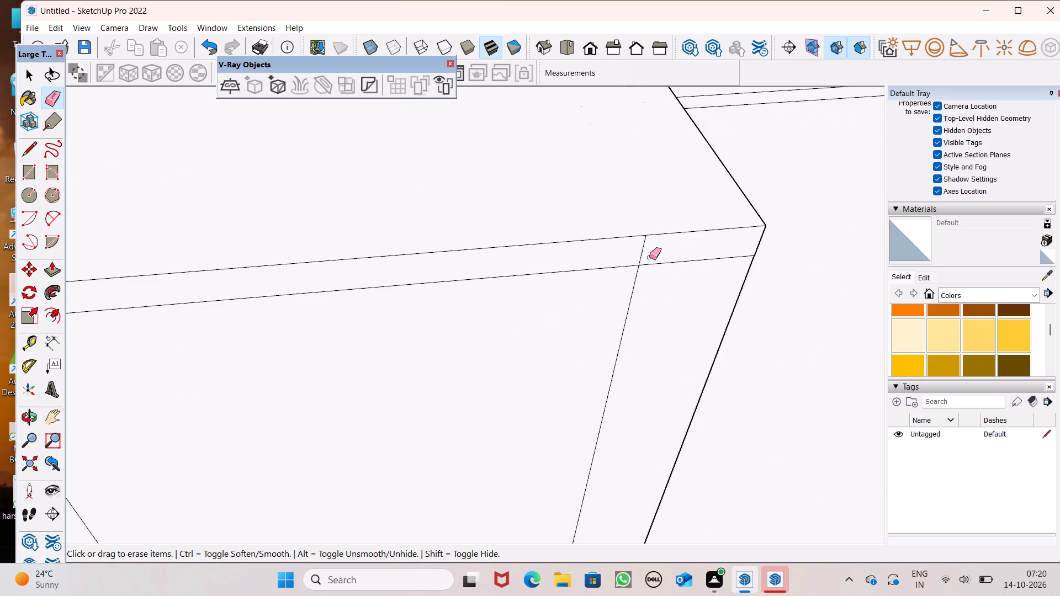
left_click_drag(649, 257, 618, 258)
scroll(675, 198, "down", 15)
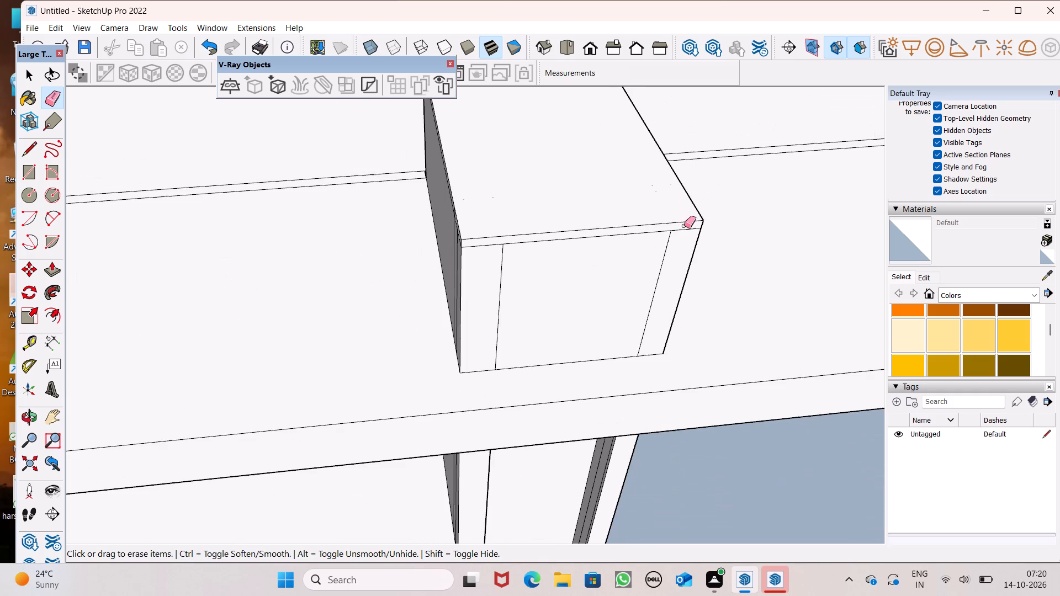
key("space")
Push/Pull the shaft's tall recessed front panel below the roof slab inward by about 3 5/16".
scroll(679, 247, "down", 9)
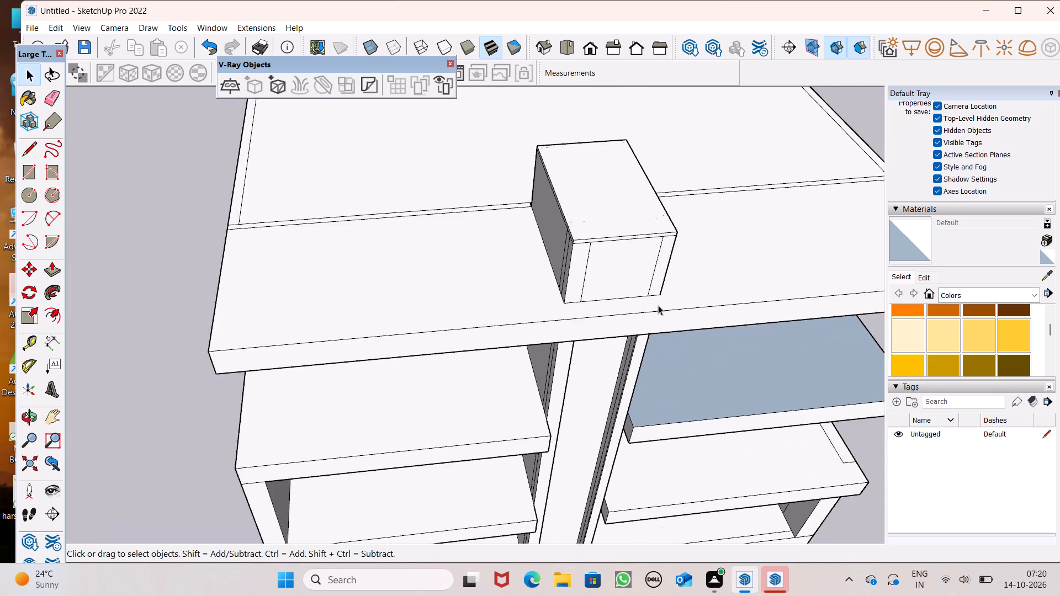
middle_click_drag(648, 301, 570, 128)
scroll(575, 123, "down", 5)
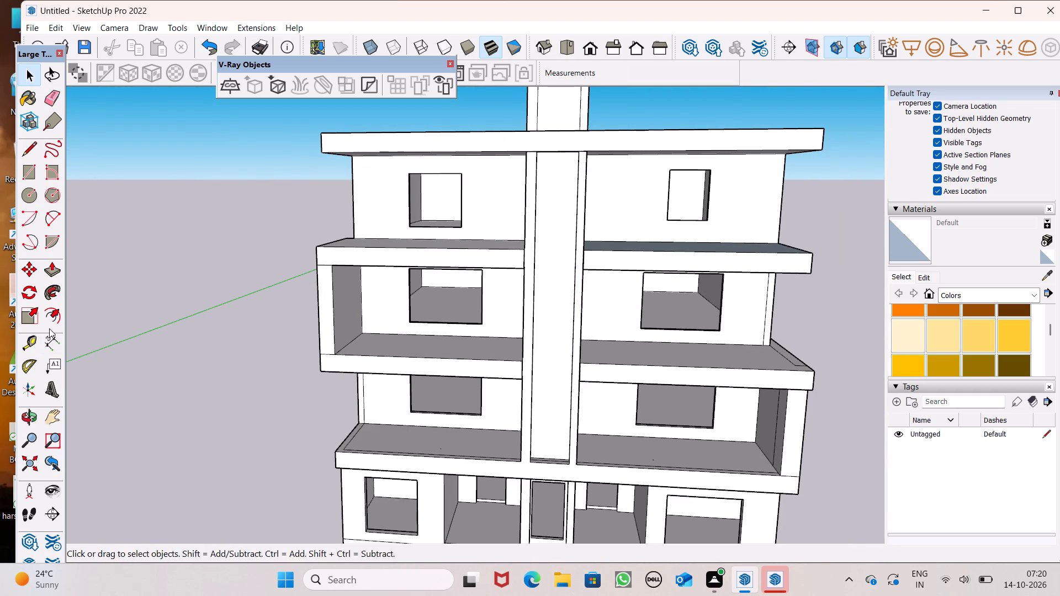
left_click(50, 276)
scroll(485, 372, "up", 1)
scroll(568, 396, "up", 1)
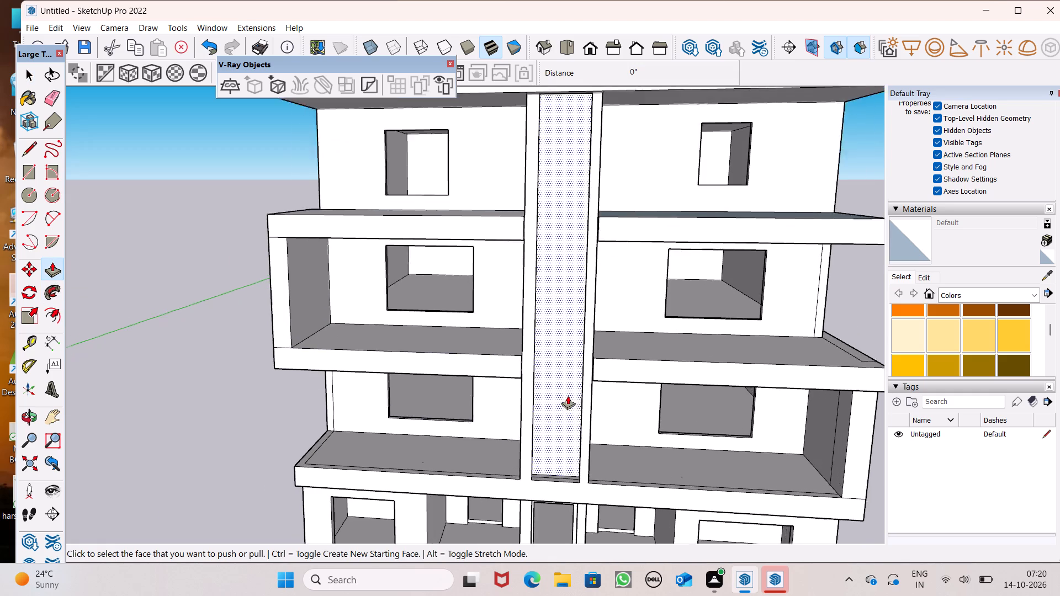
scroll(568, 396, "up", 3)
left_click_drag(548, 466, 561, 456)
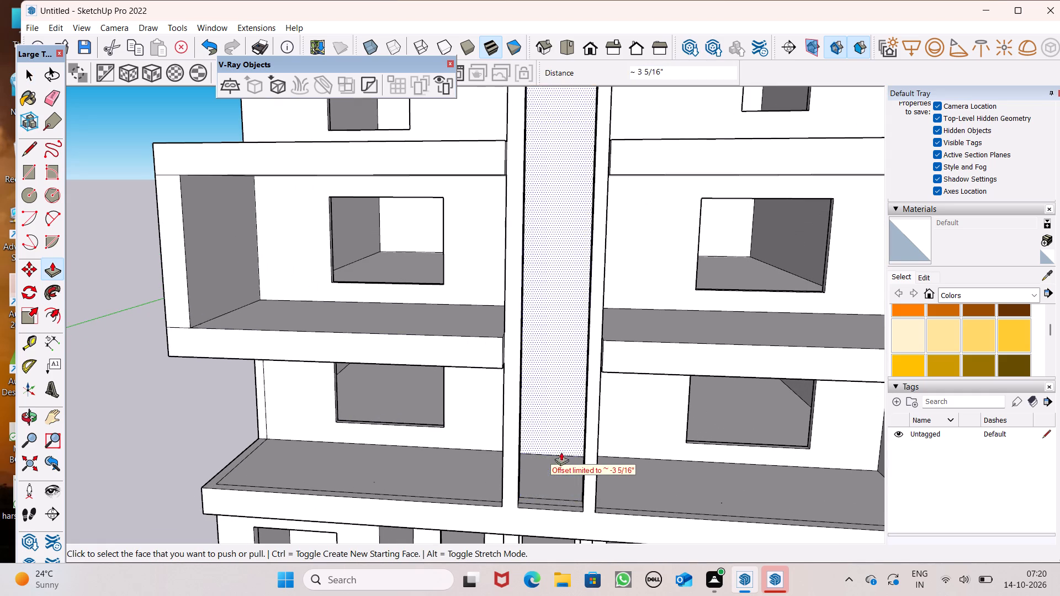
Examine the central shaft's recessed front panel and its side piers from several angles.
scroll(601, 391, "down", 7)
middle_click_drag(598, 415, 505, 376)
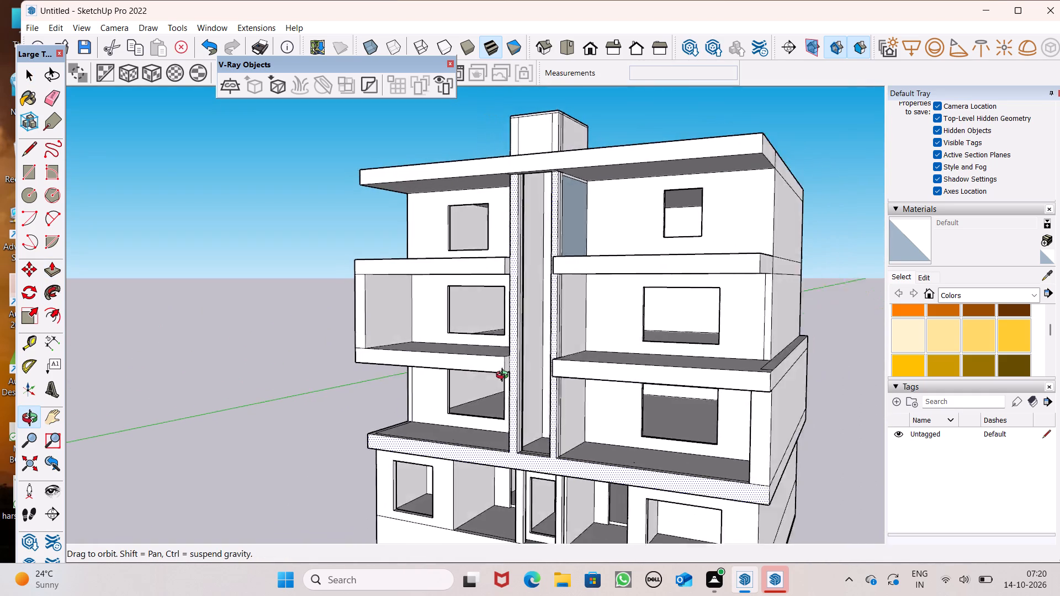
middle_click_drag(505, 376, 603, 405)
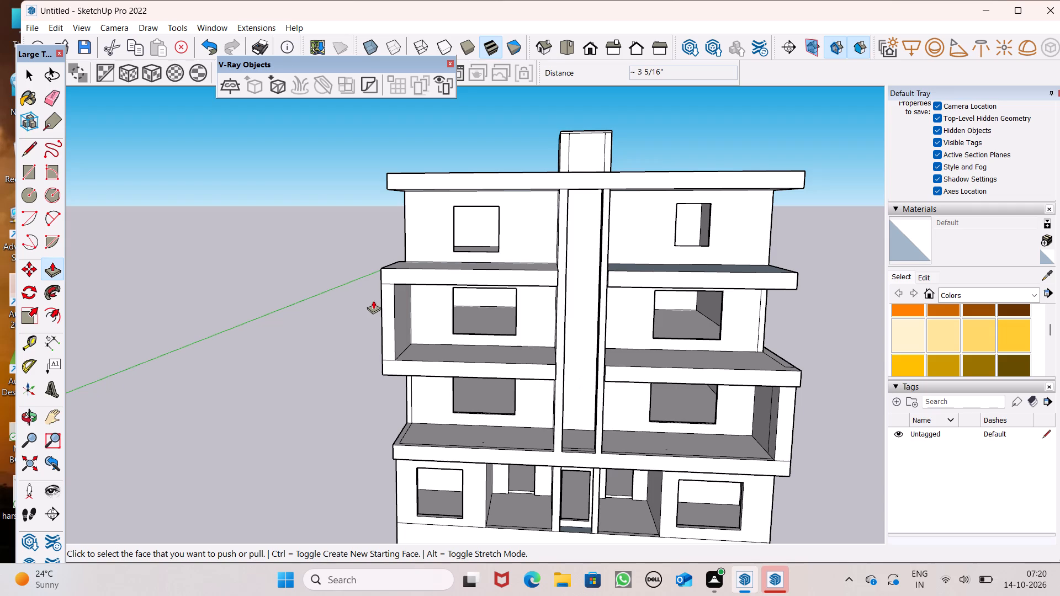
scroll(612, 235, "up", 3)
key("space")
middle_click_drag(561, 296, 497, 346)
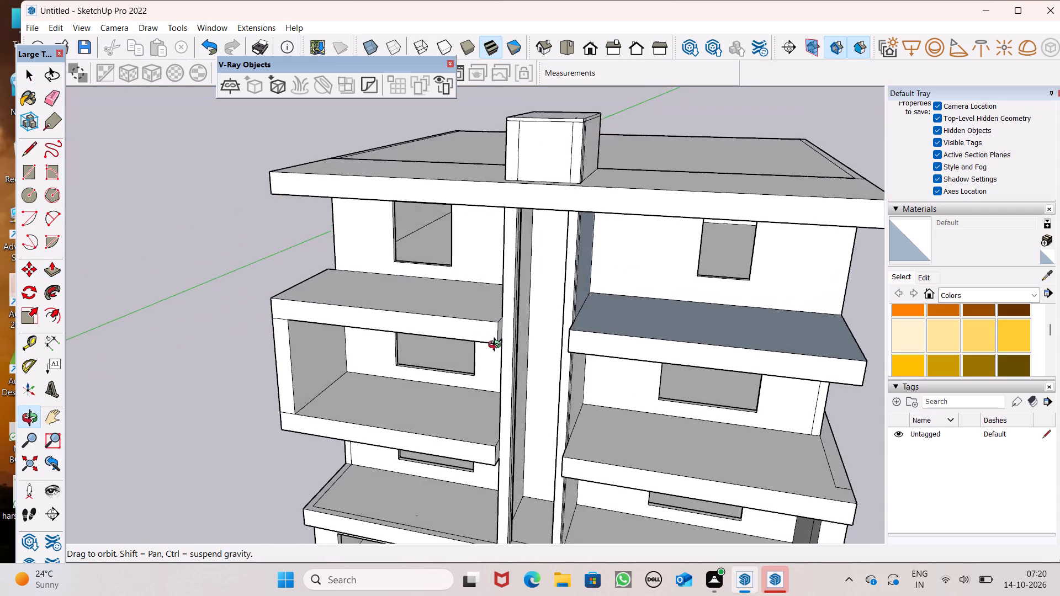
middle_click_drag(497, 346, 529, 184)
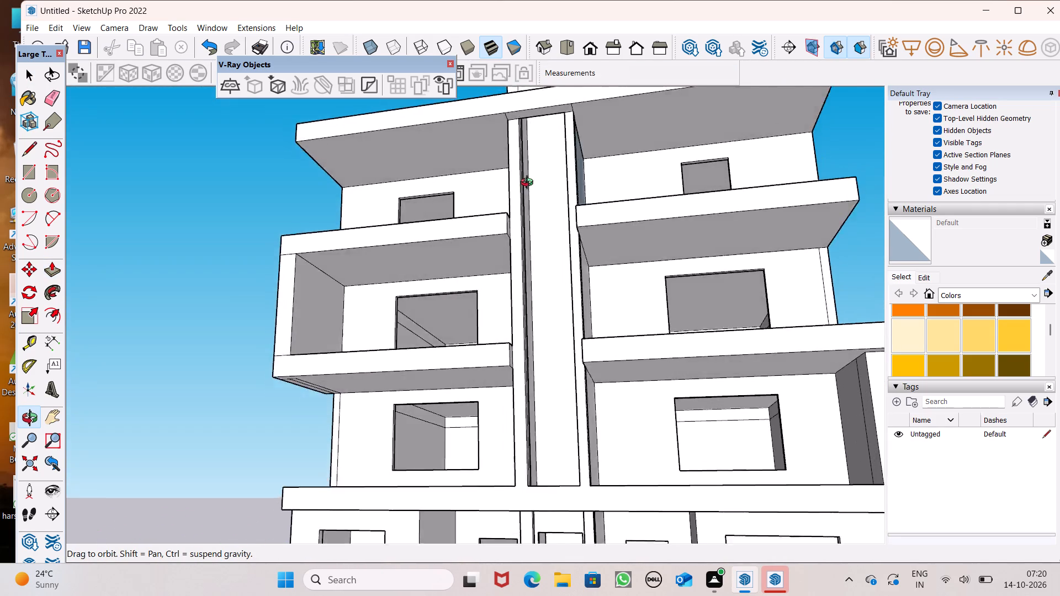
middle_click_drag(529, 184, 548, 276)
scroll(551, 262, "up", 2)
scroll(583, 228, "up", 4)
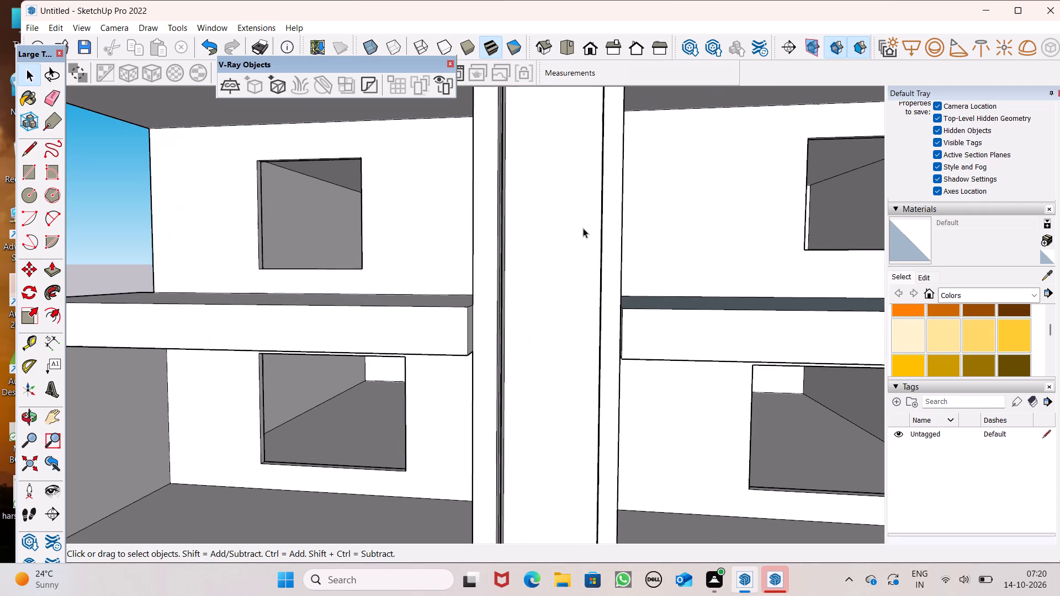
scroll(582, 218, "down", 2)
scroll(586, 269, "down", 1)
middle_click_drag(586, 269, 661, 281)
scroll(586, 269, "up", 1)
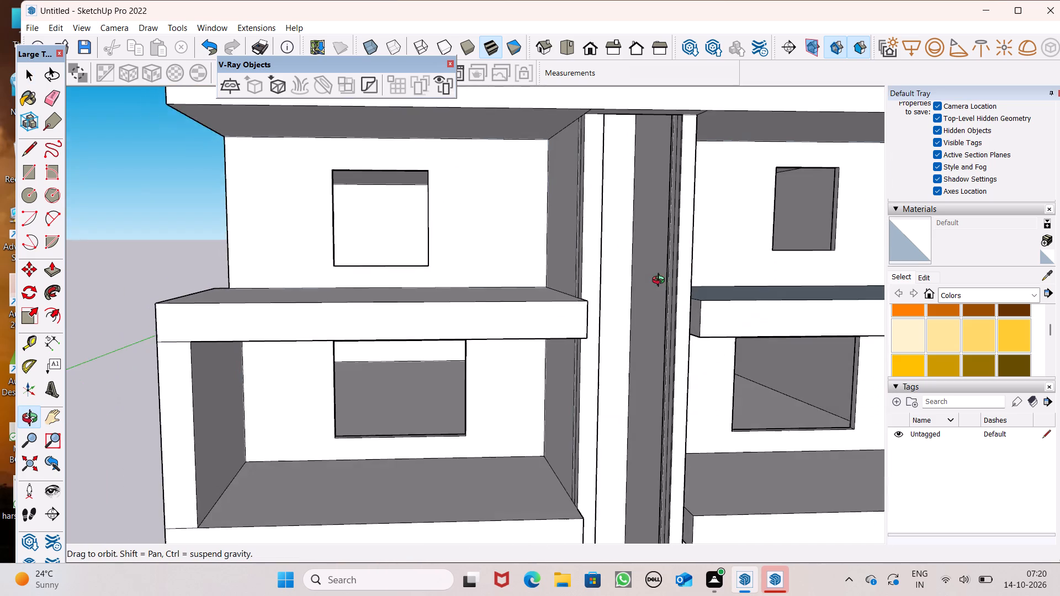
middle_click_drag(661, 281, 604, 301)
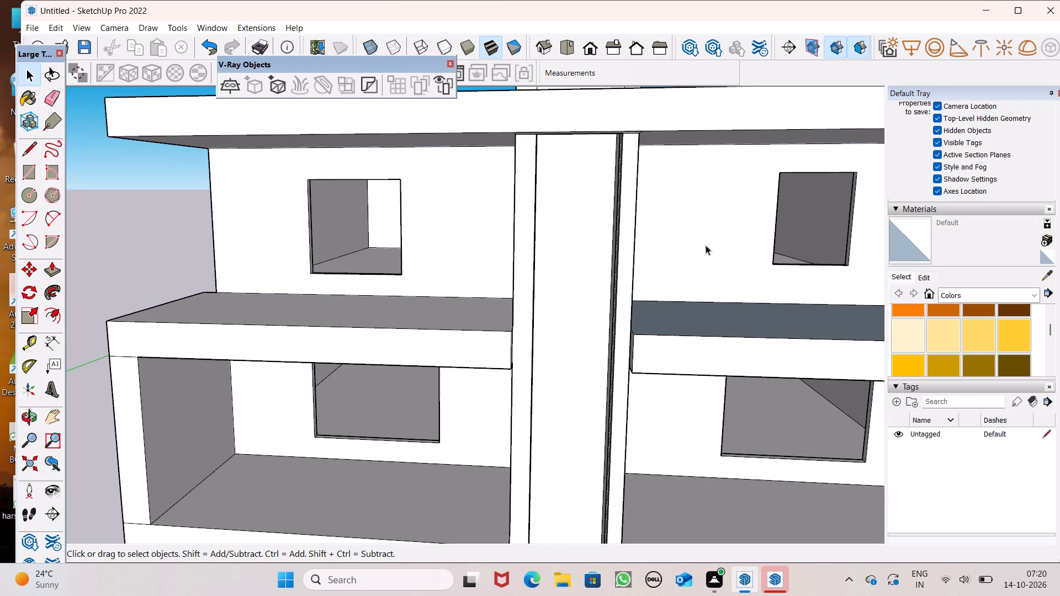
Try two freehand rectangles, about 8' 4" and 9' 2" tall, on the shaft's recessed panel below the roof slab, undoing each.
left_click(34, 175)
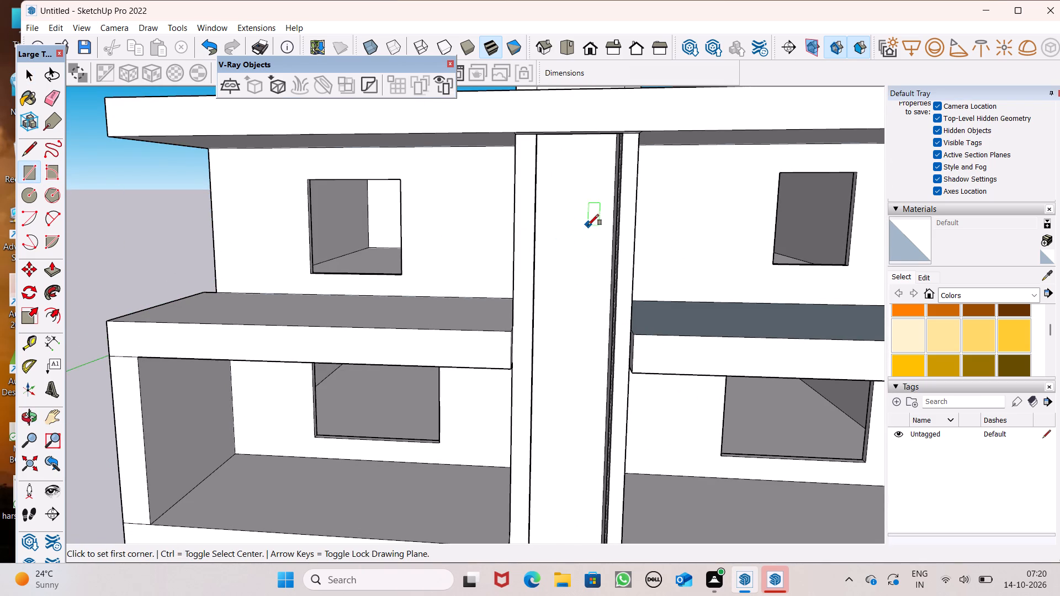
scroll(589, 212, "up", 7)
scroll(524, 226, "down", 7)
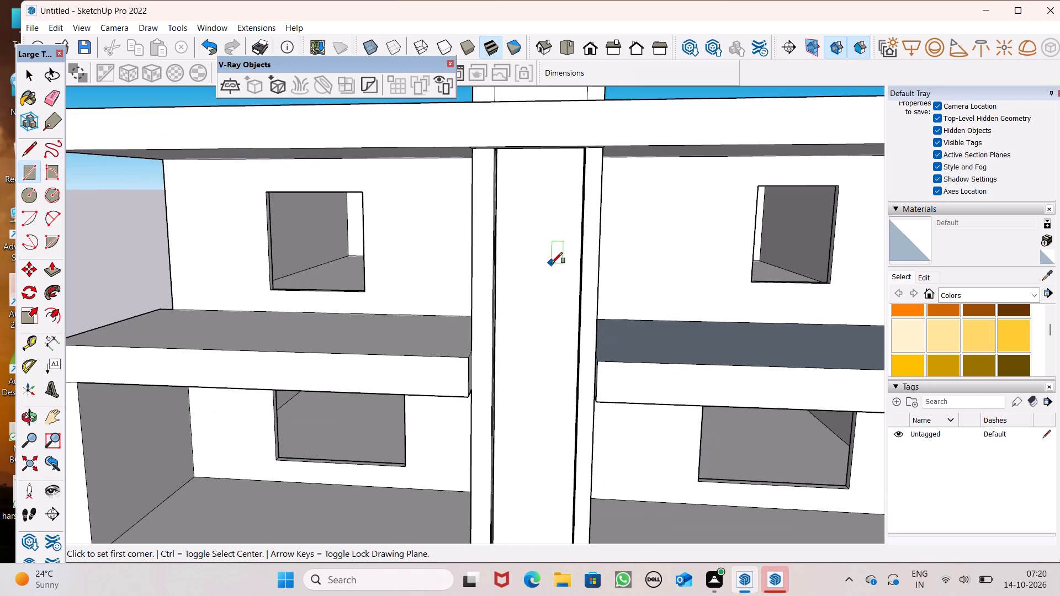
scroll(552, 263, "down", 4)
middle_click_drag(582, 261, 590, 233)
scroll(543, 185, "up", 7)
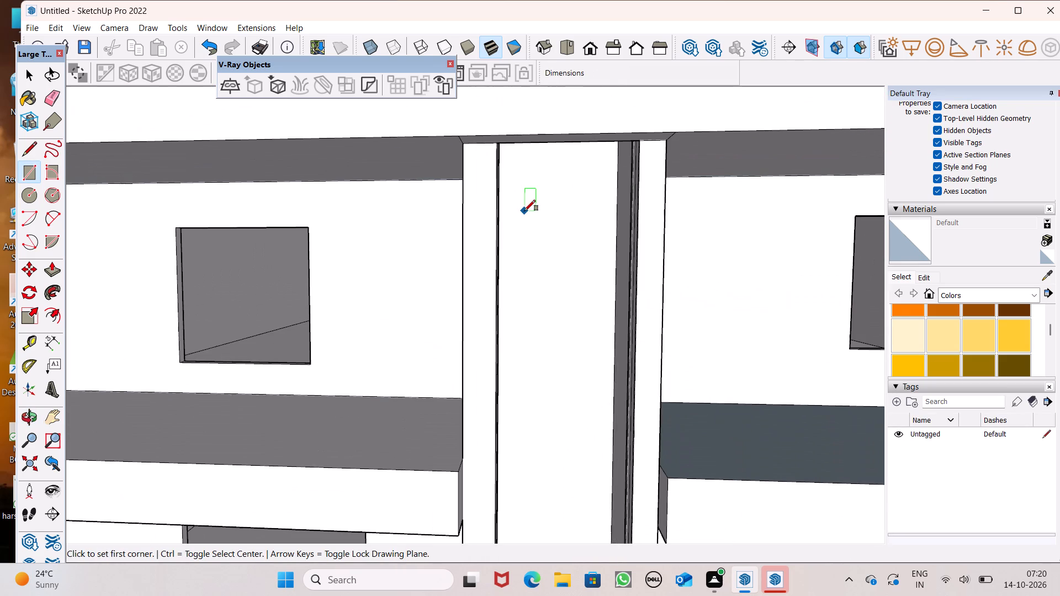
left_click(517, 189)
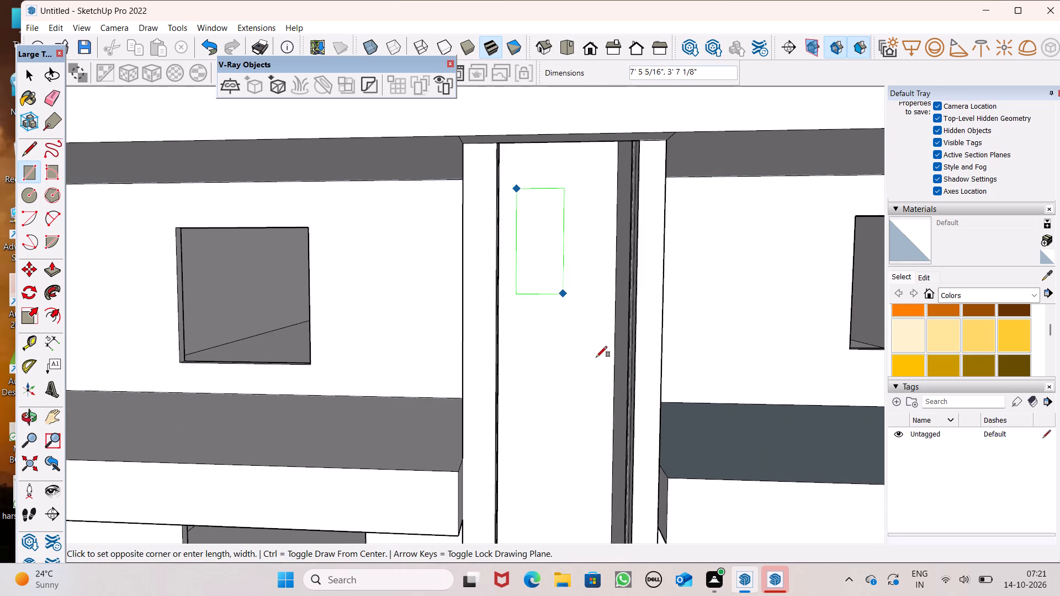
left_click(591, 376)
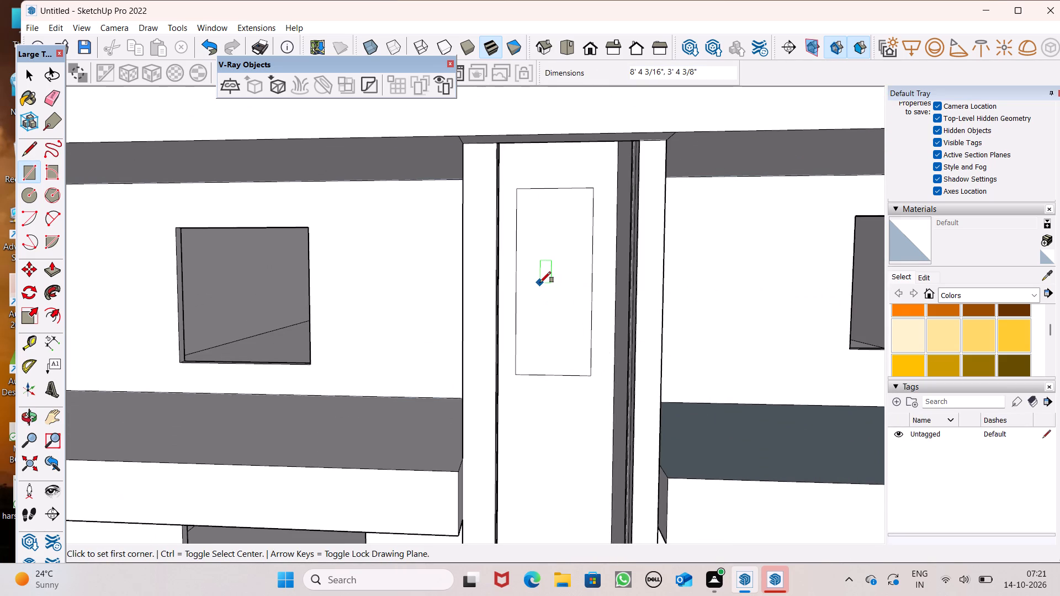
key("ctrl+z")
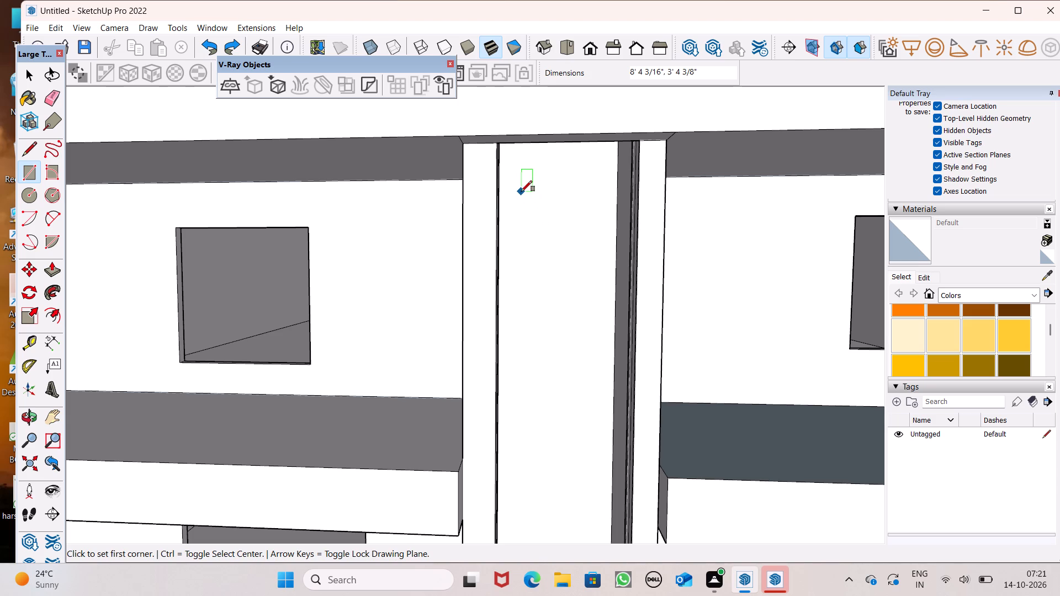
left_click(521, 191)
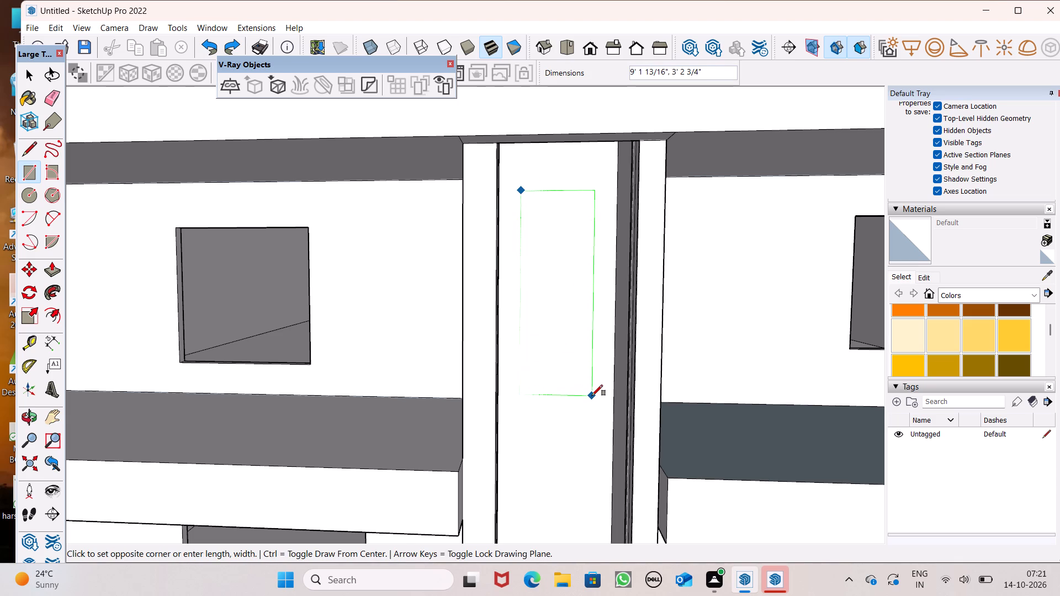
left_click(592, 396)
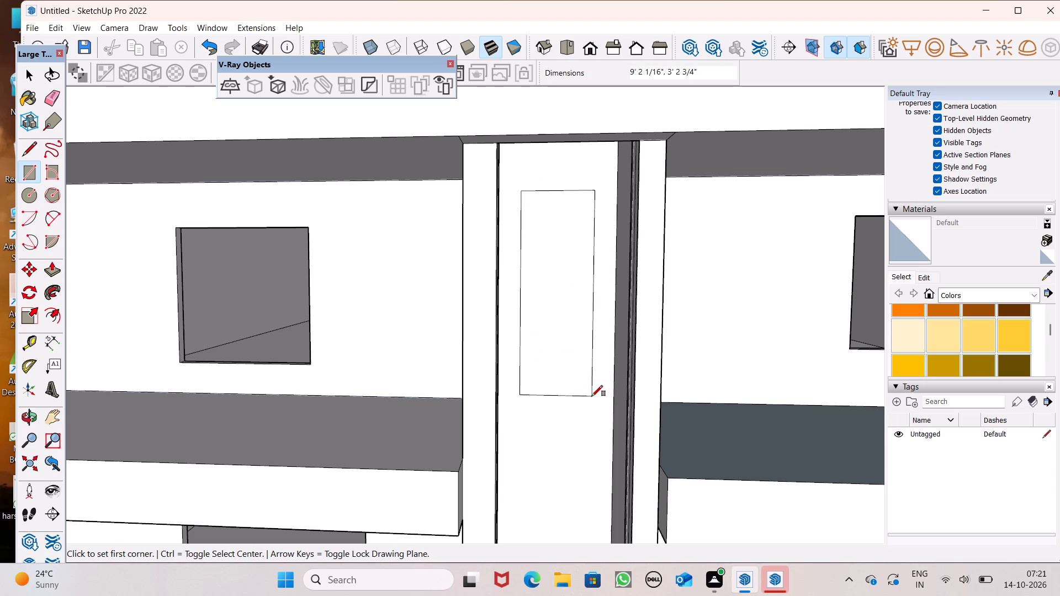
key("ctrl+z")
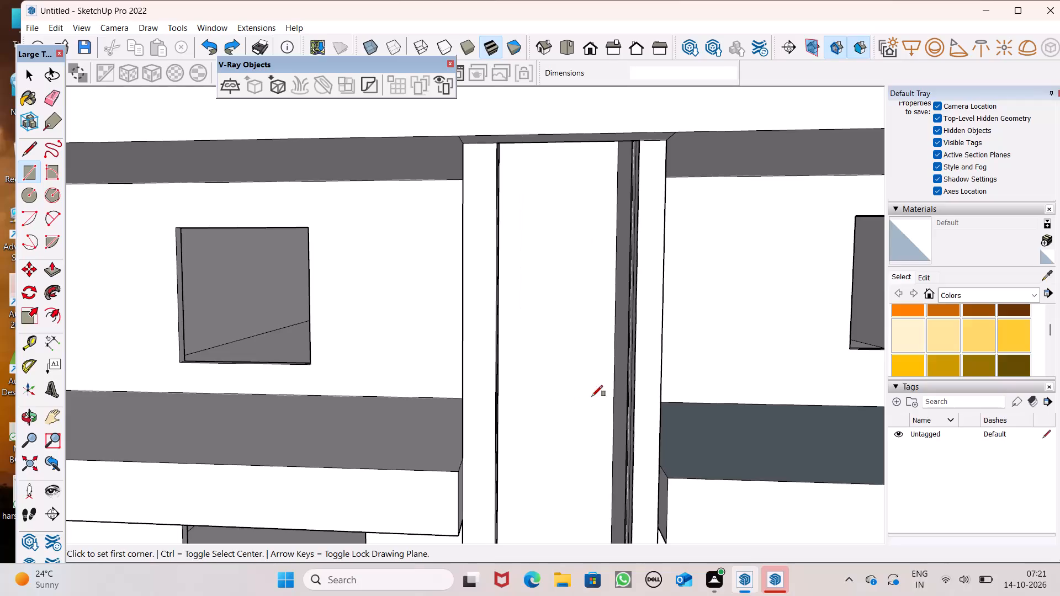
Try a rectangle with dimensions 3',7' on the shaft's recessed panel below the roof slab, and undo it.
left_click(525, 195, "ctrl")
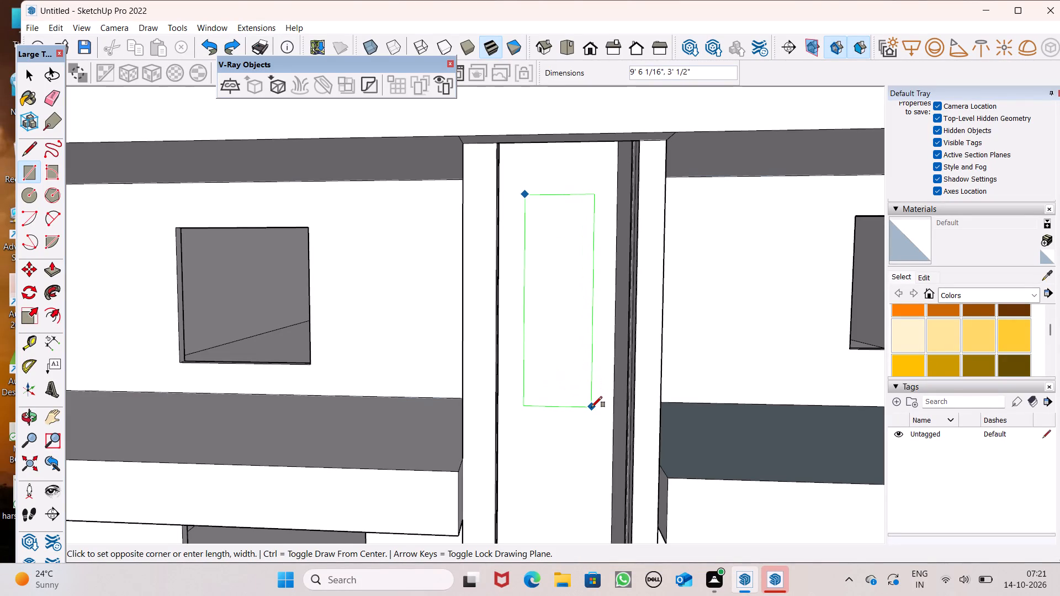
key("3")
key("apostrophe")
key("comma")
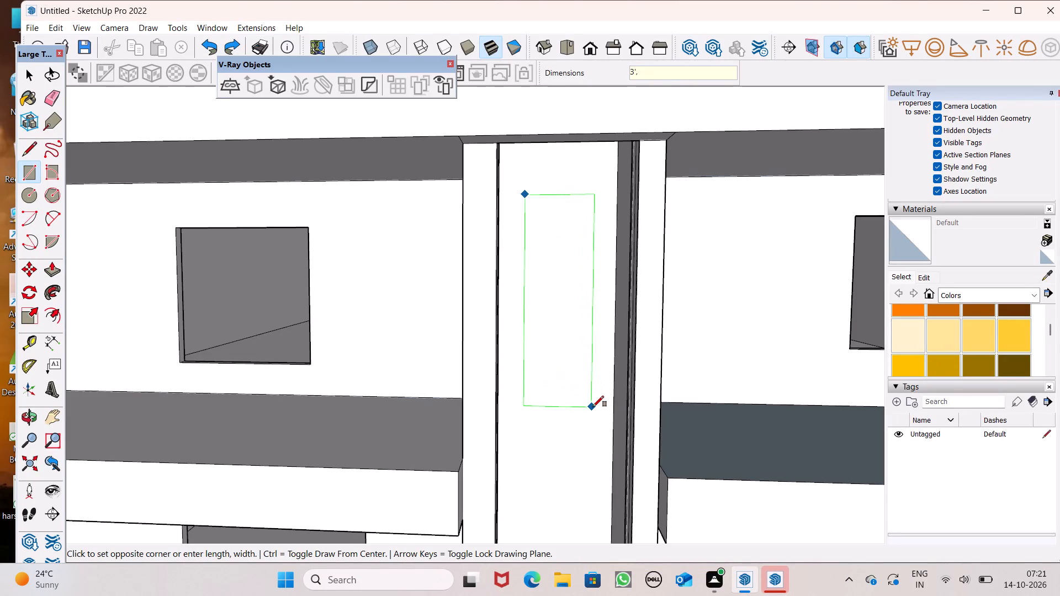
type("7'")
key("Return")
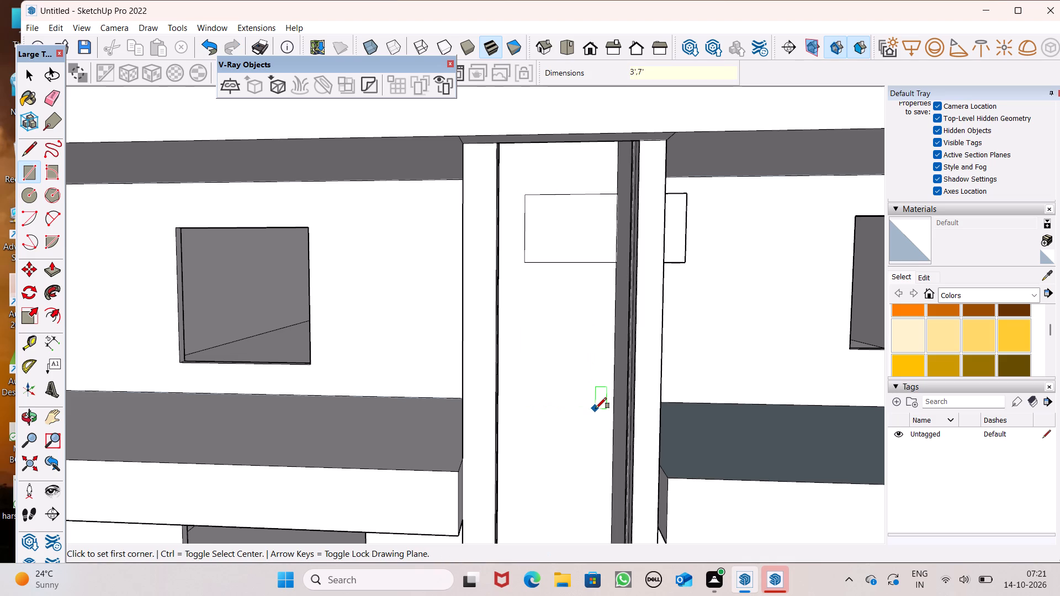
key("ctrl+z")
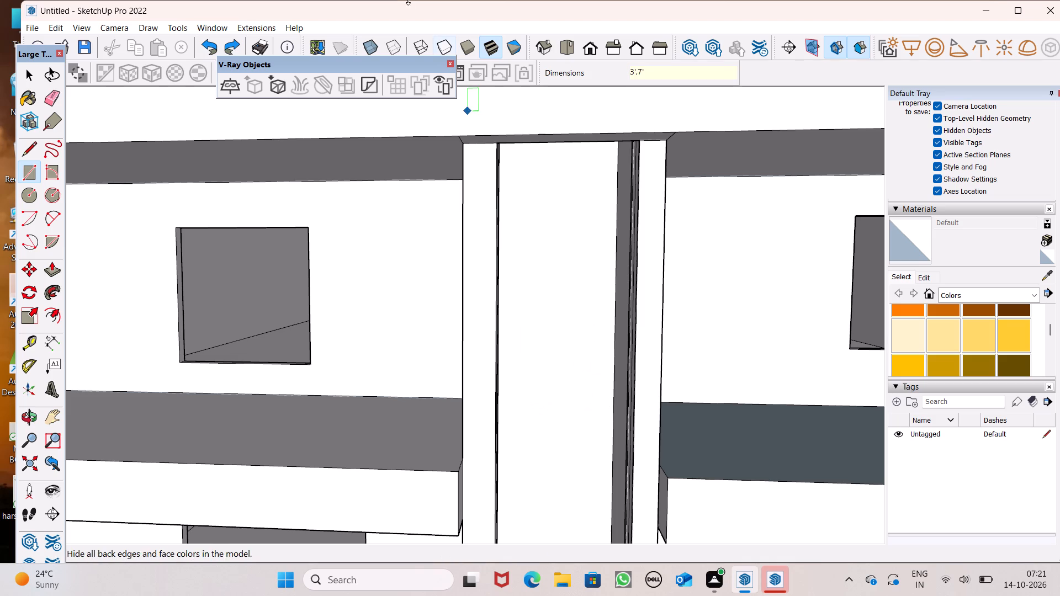
Draw a 7' high by 3' wide rectangle on the shaft's recessed front panel just below the roof slab.
left_click(525, 198)
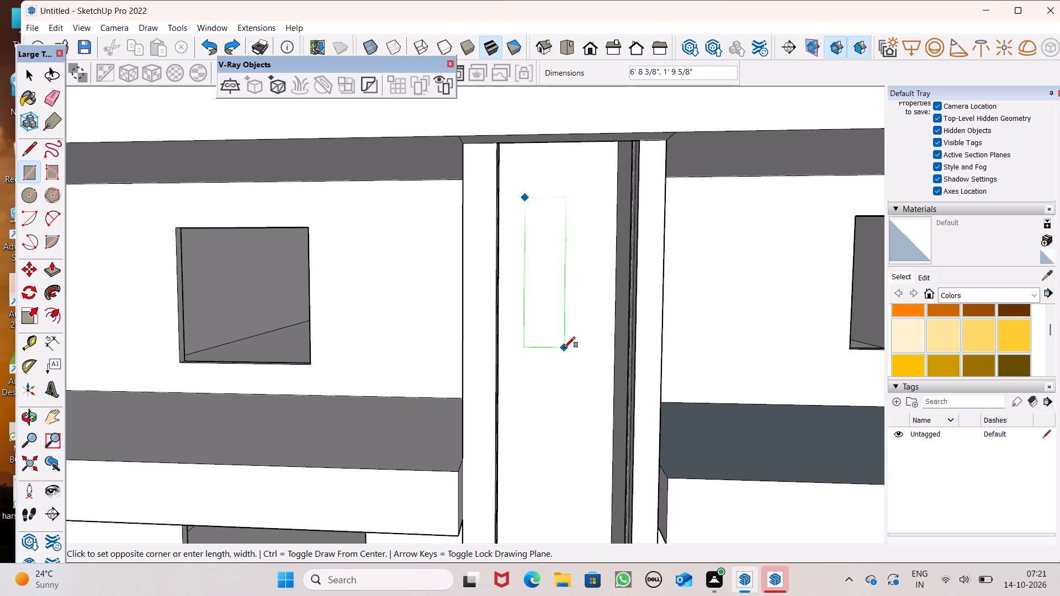
type("7'")
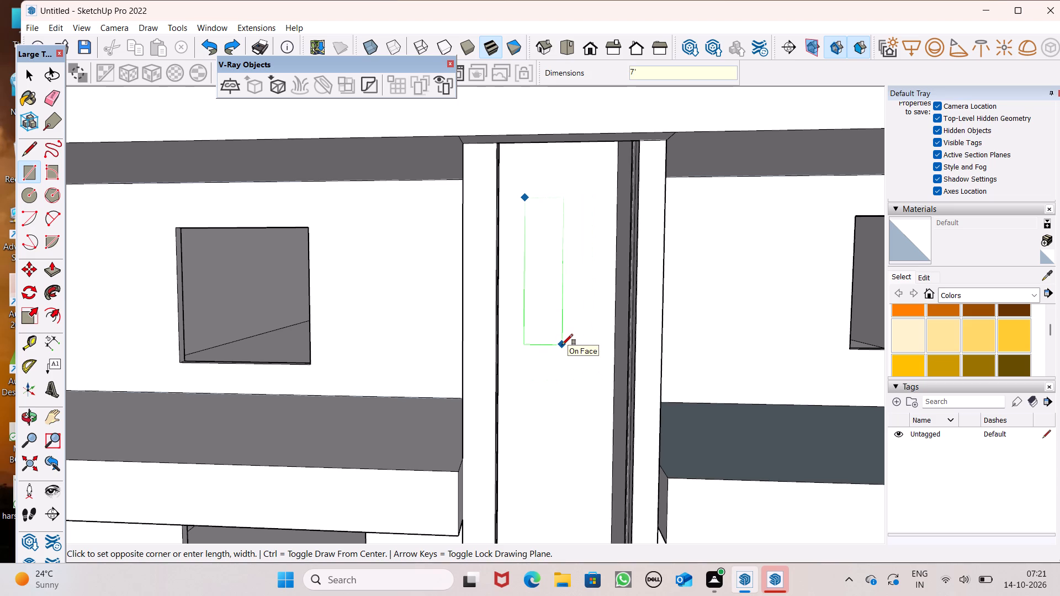
key("comma")
type("3'")
key("Return")
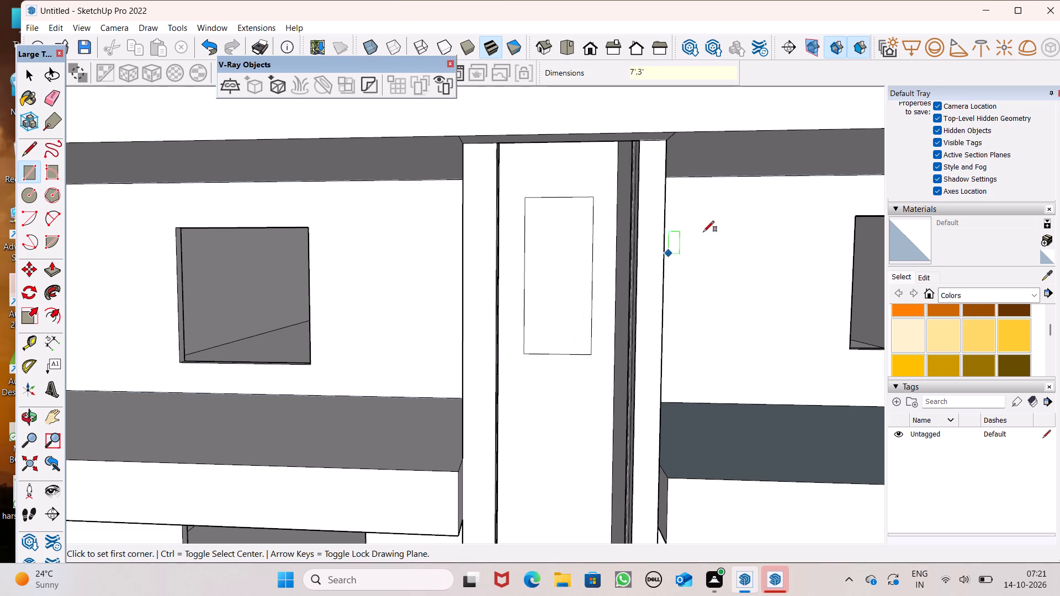
key("space")
Copy the 7' by 3' rectangle straight down the shaft's recessed panel by about 12' to the storey below.
scroll(629, 218, "down", 14)
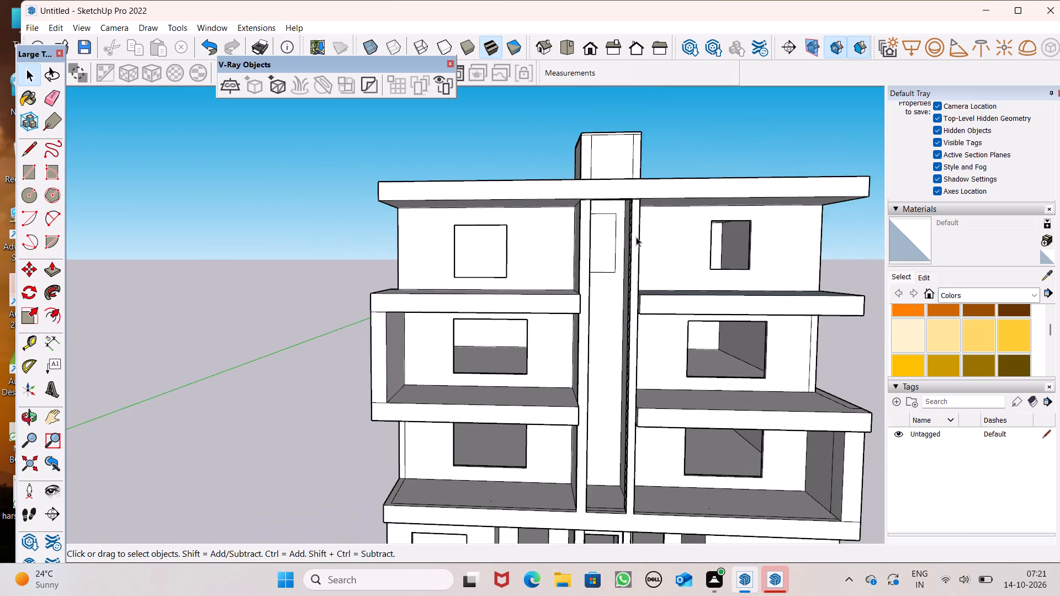
scroll(638, 246, "up", 7)
middle_click_drag(666, 283, 665, 286)
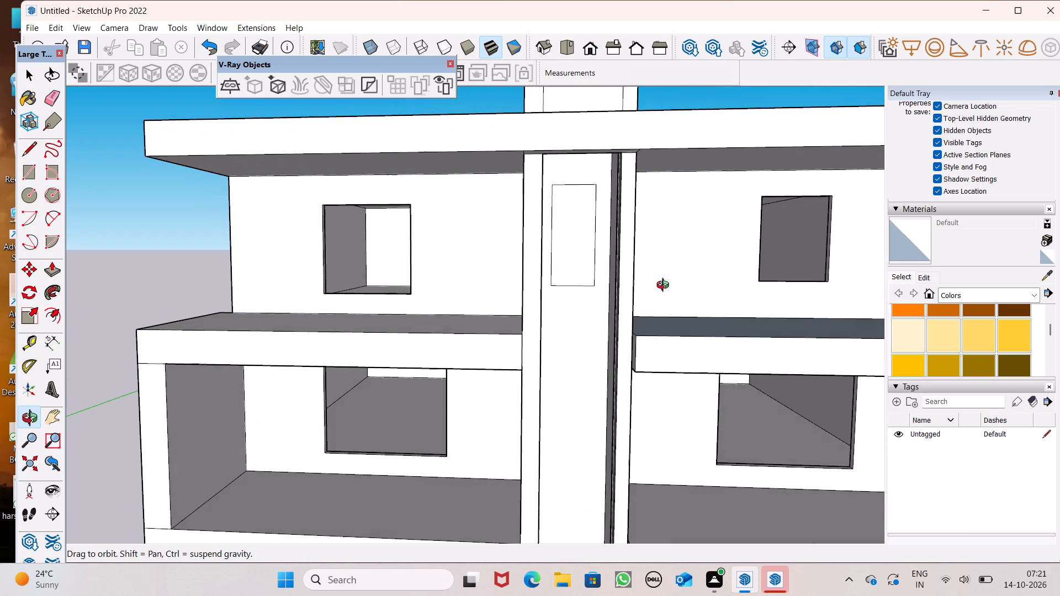
middle_click_drag(665, 286, 664, 288)
scroll(564, 227, "down", 5)
double_click(566, 236)
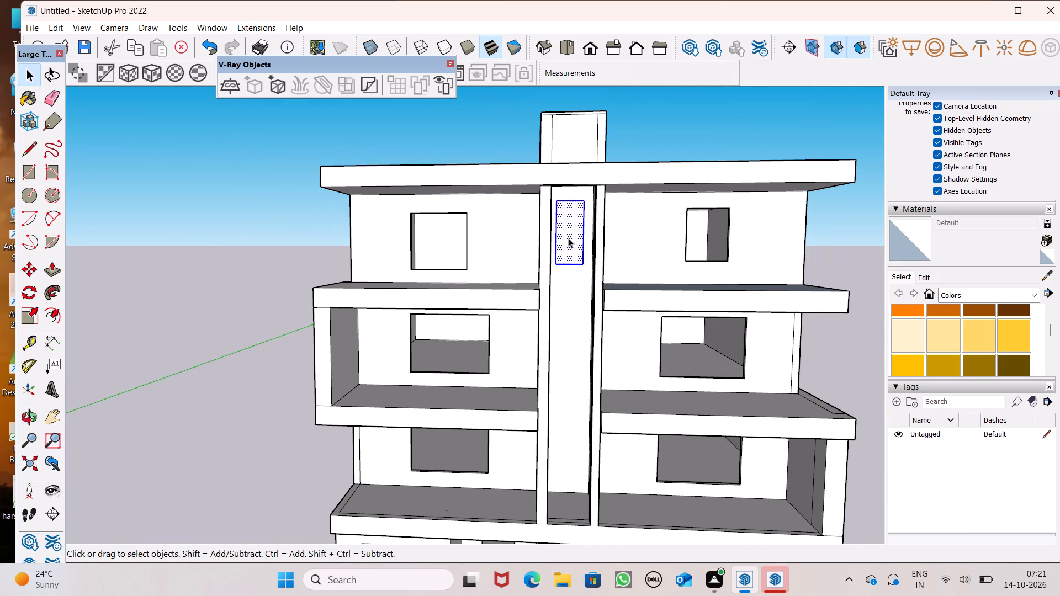
scroll(572, 239, "down", 2)
key("m")
key("Return")
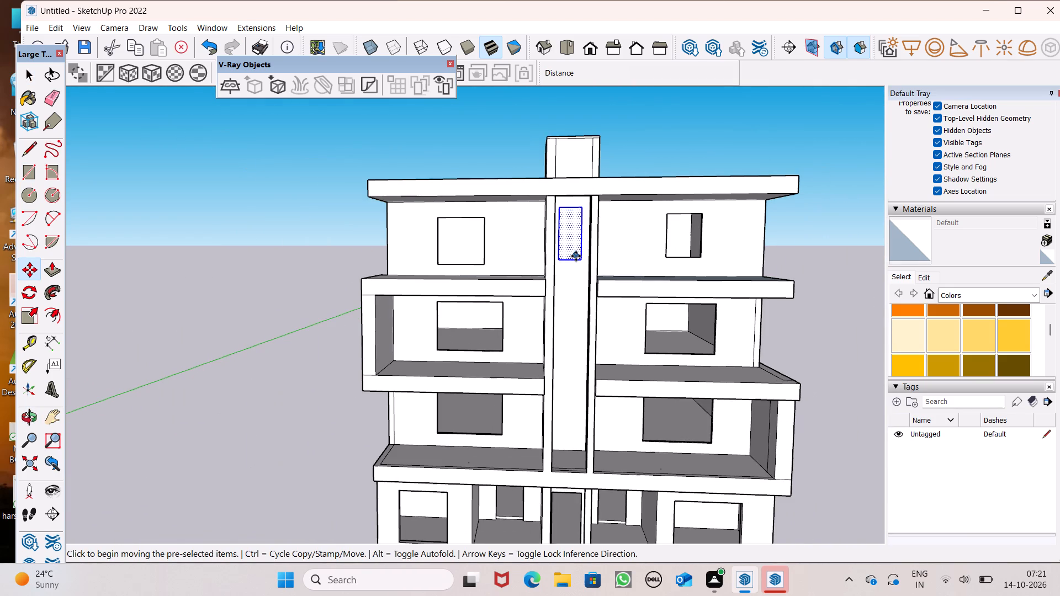
left_click_drag(577, 259, 593, 337)
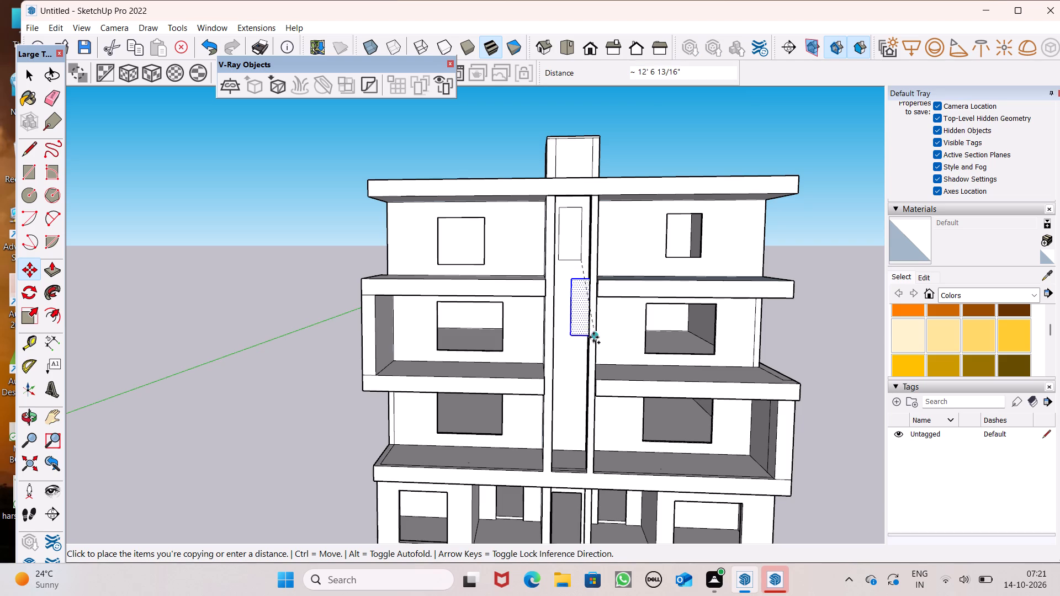
left_click_drag(593, 337, 579, 349)
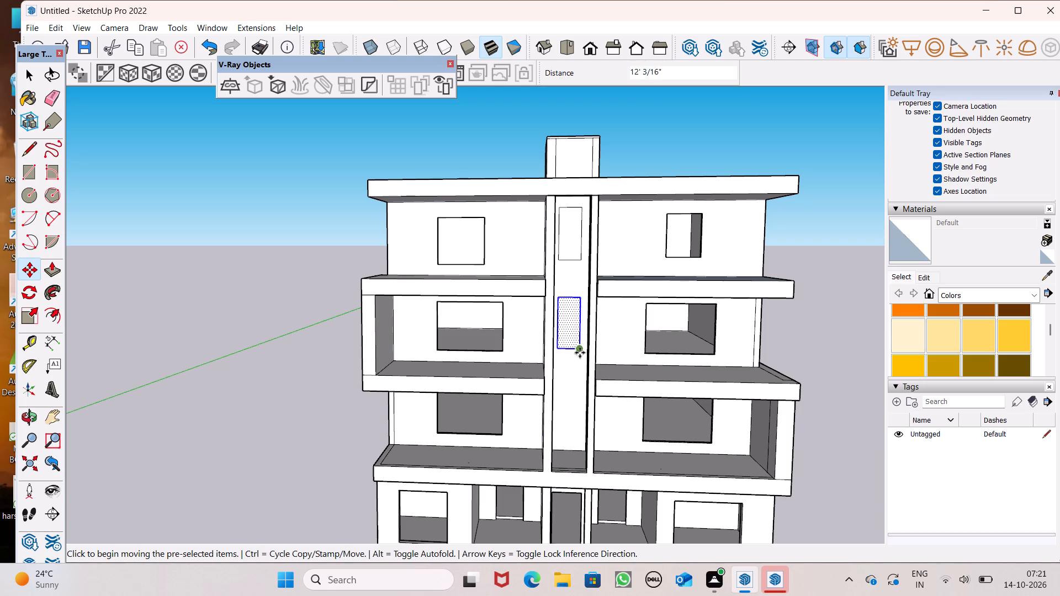
Copy the middle rectangle straight down the shaft's recessed panel by about 13' to the next storey below.
left_click_drag(579, 347, 589, 385)
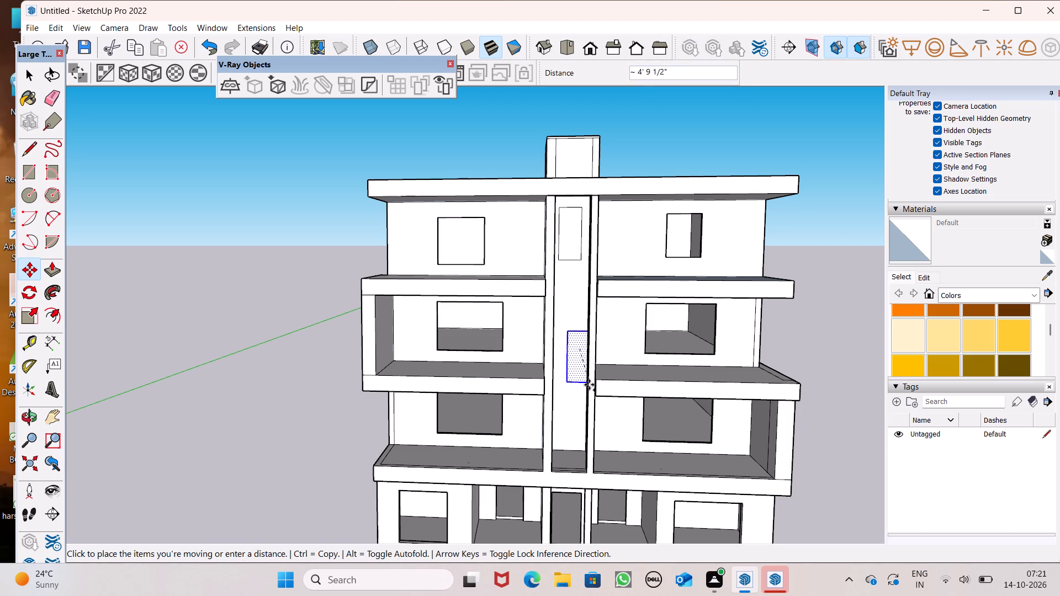
left_click_drag(589, 385, 574, 454)
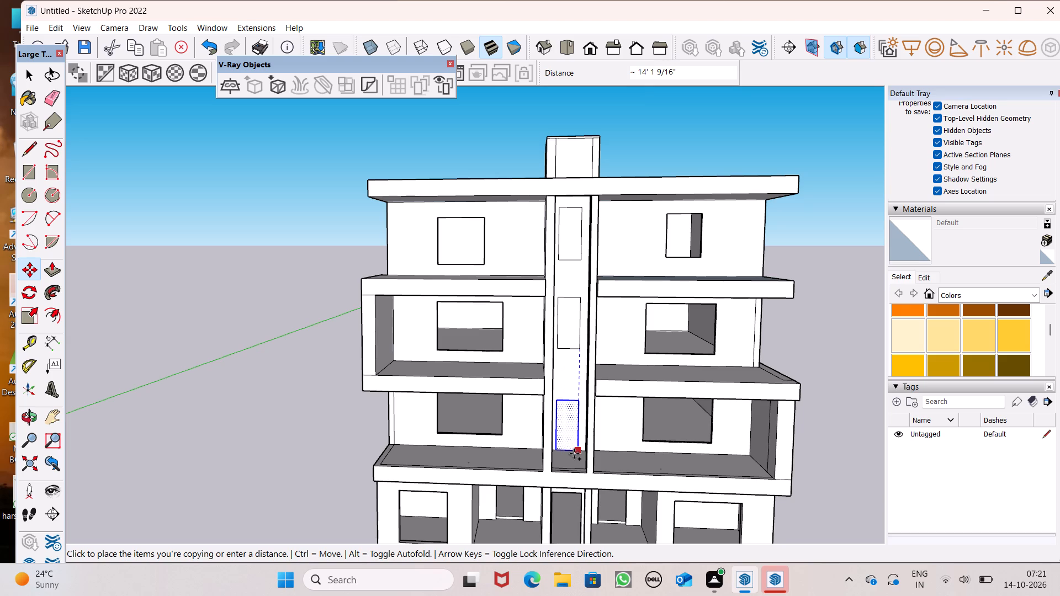
left_click_drag(574, 454, 574, 445)
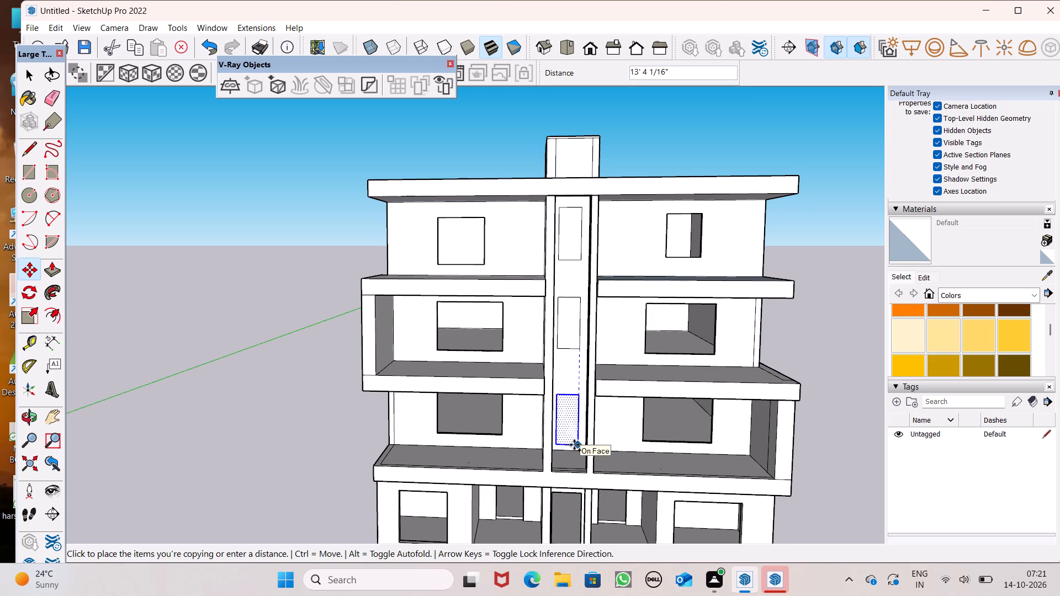
left_click_drag(574, 445, 574, 443)
key("space")
left_click(178, 377)
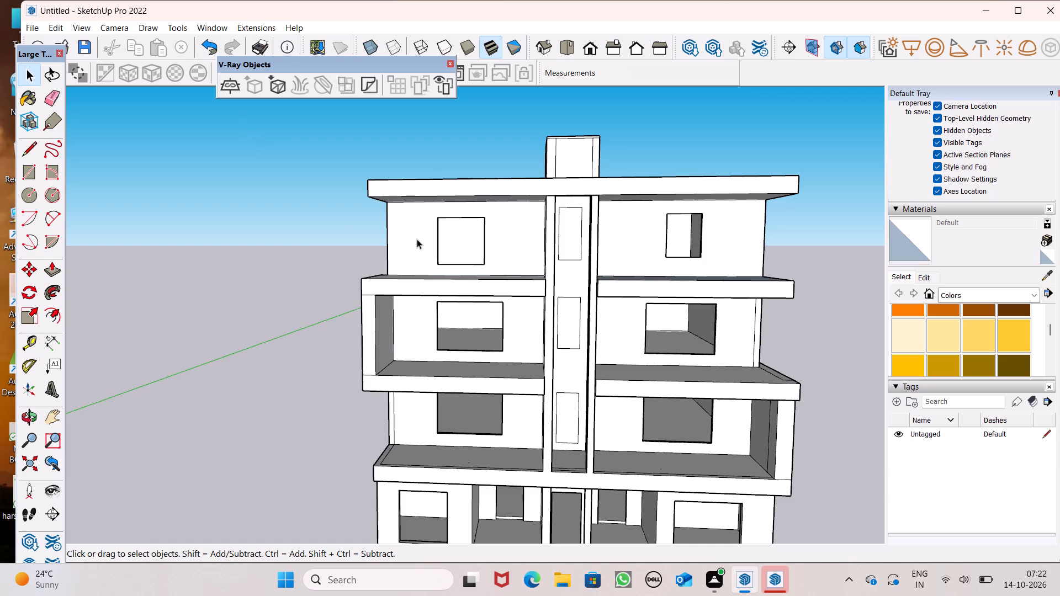
Push/Pull the uppermost rectangle on the shaft's recessed panel inward by about 3 5/16".
scroll(468, 243, "down", 1)
scroll(562, 288, "up", 1)
middle_click_drag(566, 291, 577, 371)
scroll(574, 235, "up", 3)
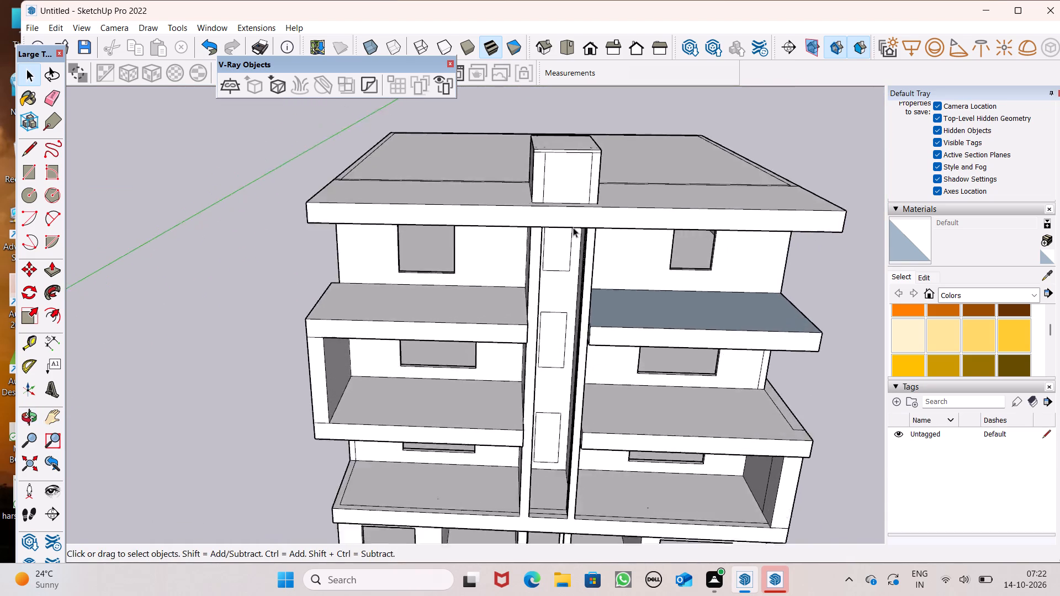
scroll(573, 227, "up", 4)
middle_click_drag(617, 251, 598, 151)
scroll(598, 158, "up", 1)
middle_click(598, 151)
middle_click_drag(611, 159, 680, 171)
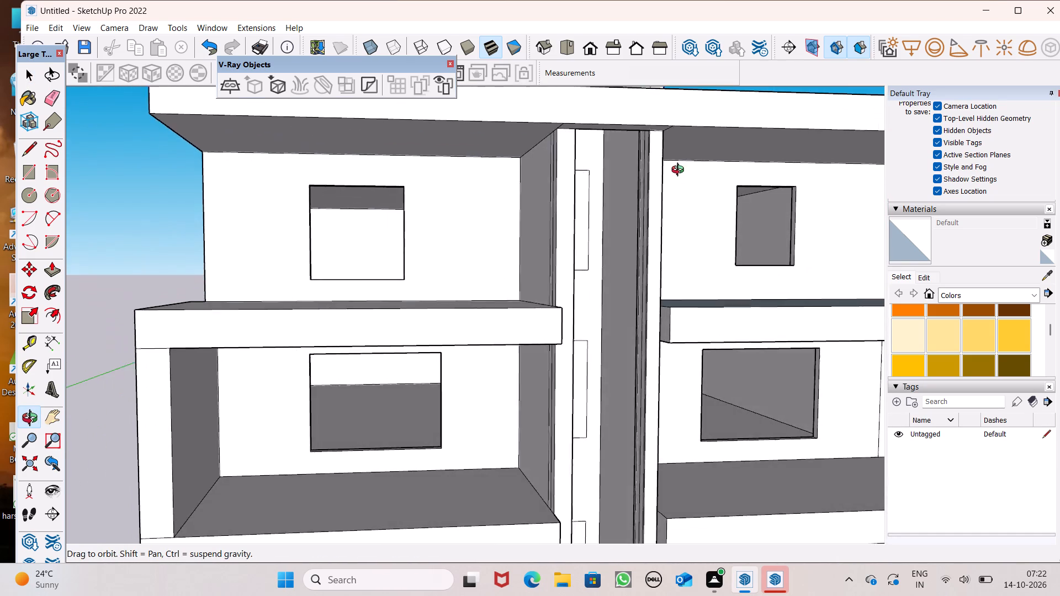
middle_click_drag(680, 171, 651, 187)
middle_click_drag(644, 187, 595, 198)
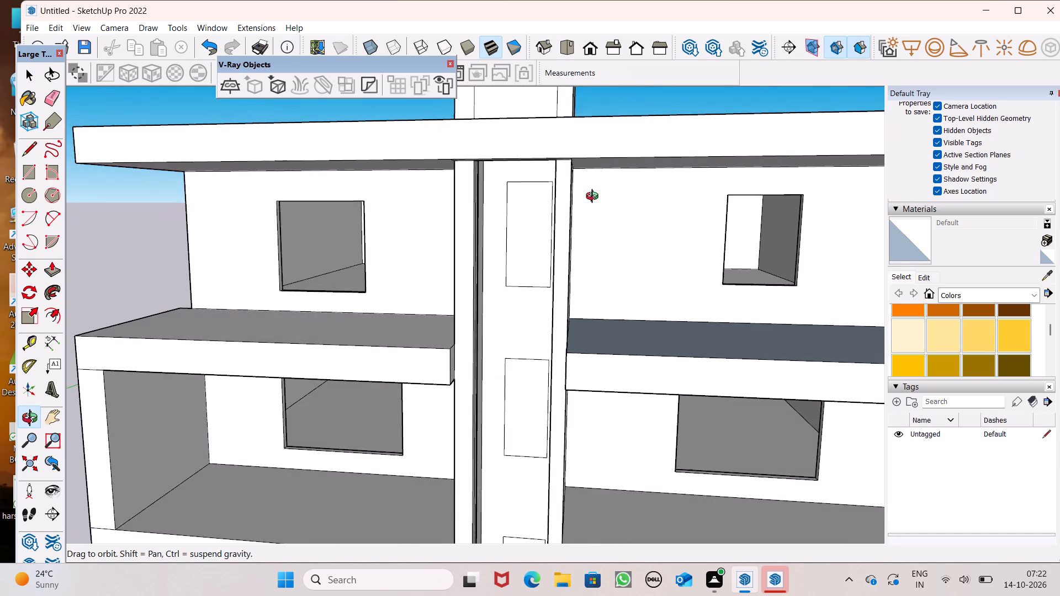
middle_click_drag(595, 198, 605, 189)
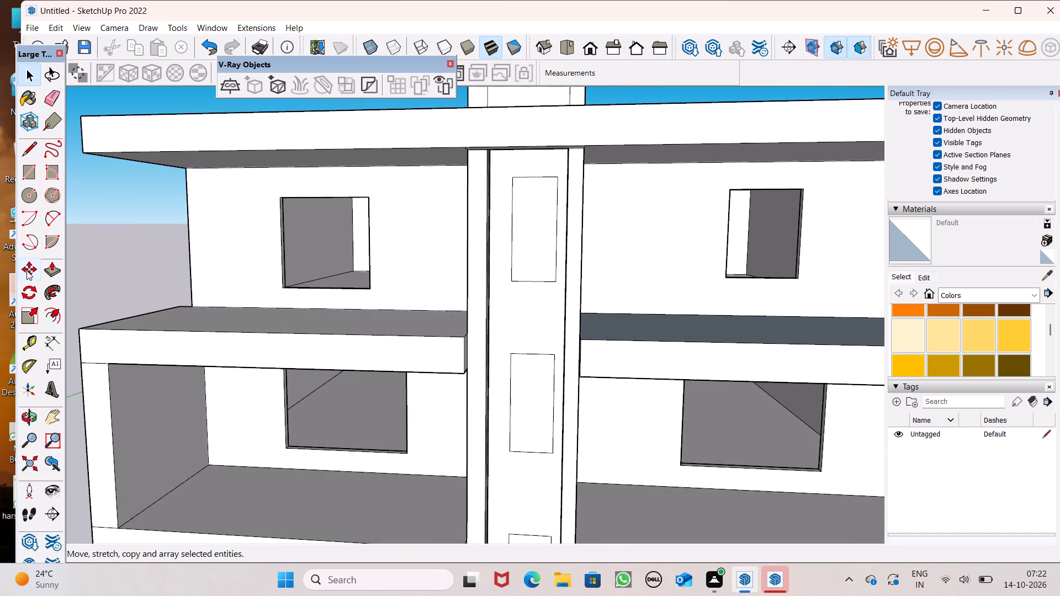
double_click(59, 265)
scroll(511, 209, "up", 5)
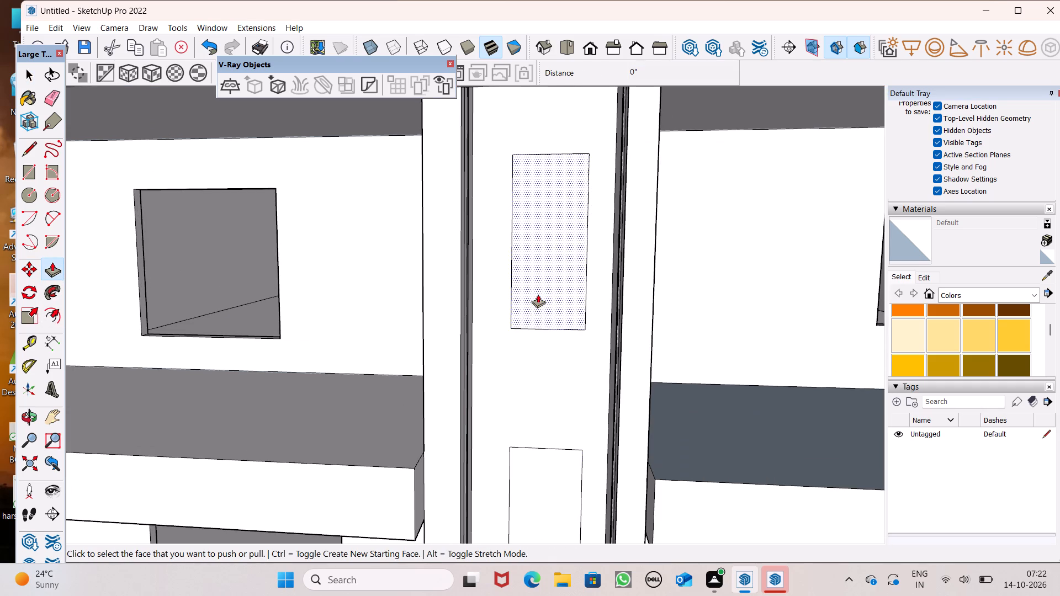
left_click_drag(538, 306, 560, 288)
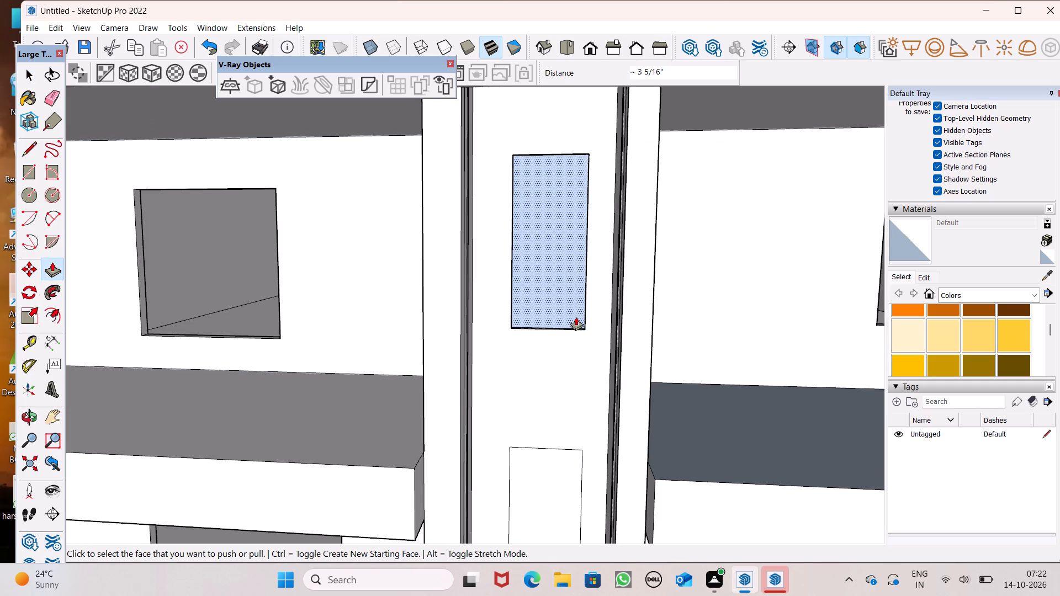
Push/Pull the face inside the shaft panel's uppermost opening by about 9' 9 1/4" and check the opening from both sides.
left_click_drag(553, 313, 570, 288)
scroll(552, 272, "down", 4)
middle_click_drag(553, 284, 525, 307)
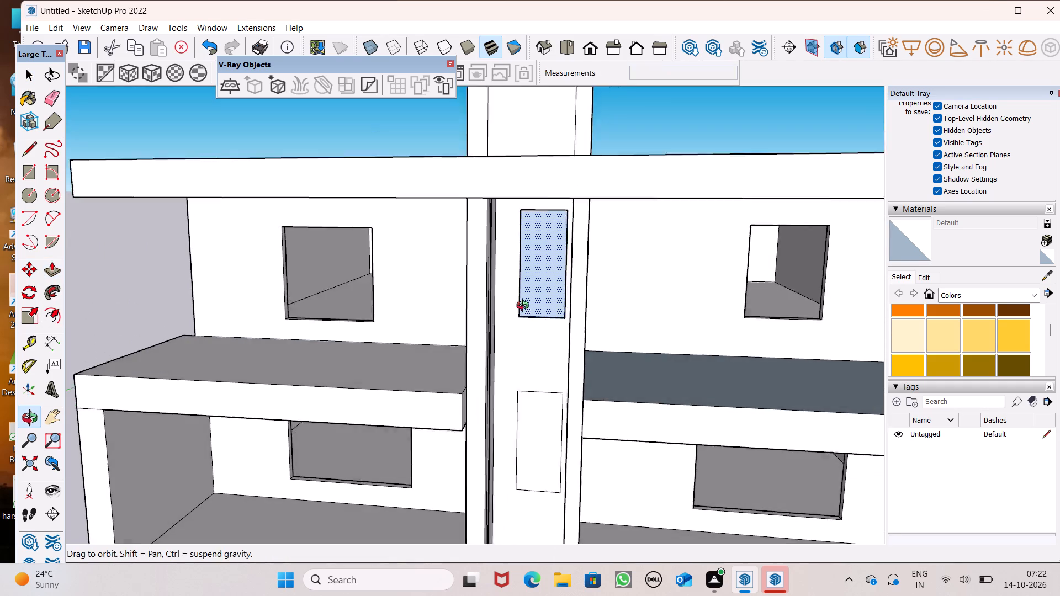
middle_click_drag(525, 307, 512, 317)
scroll(537, 331, "up", 1)
middle_click_drag(536, 331, 557, 322)
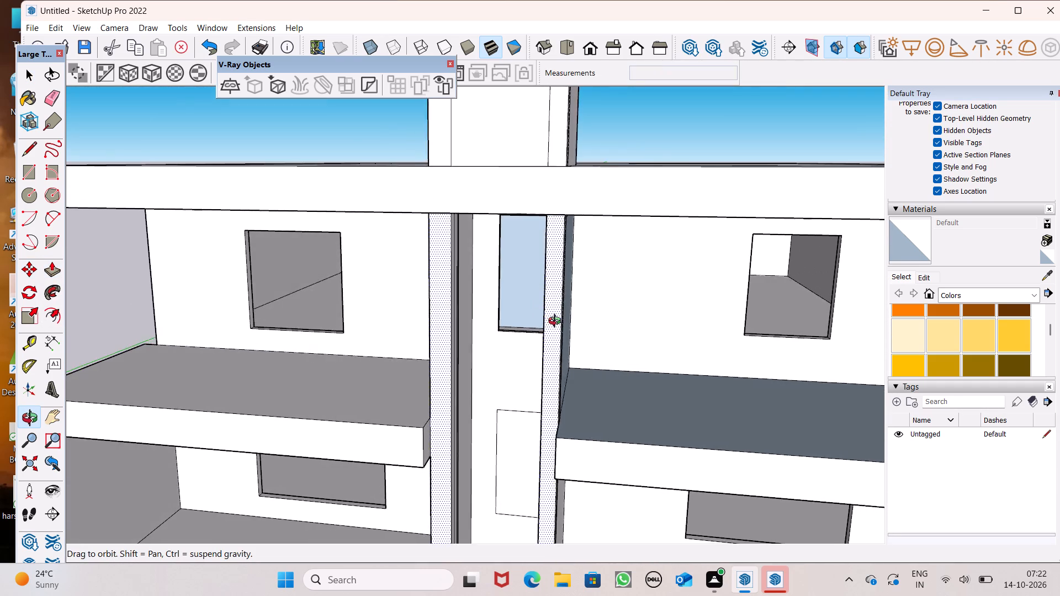
middle_click_drag(557, 322, 589, 299)
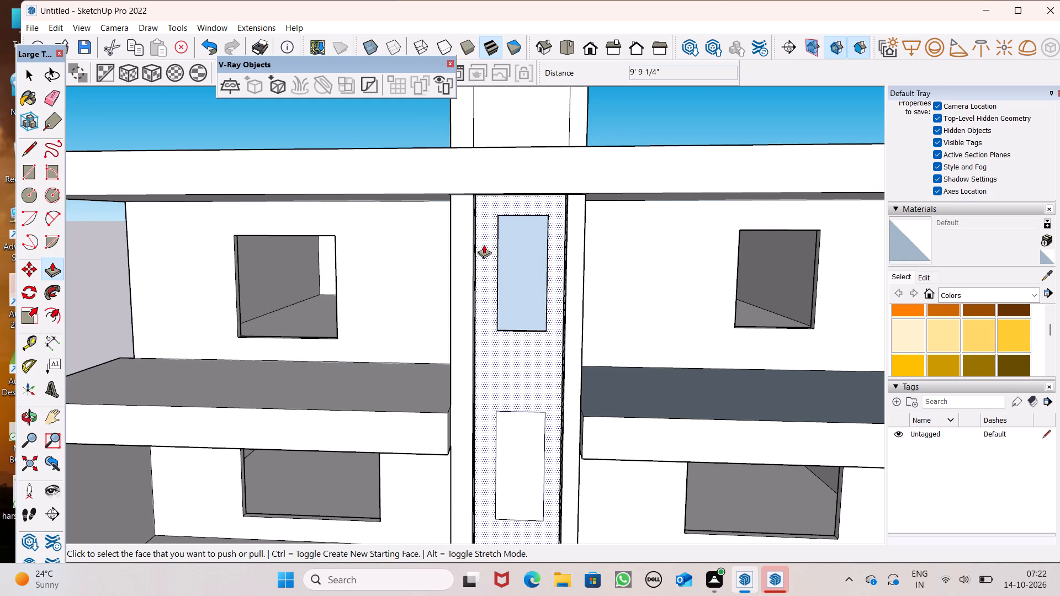
Undo the last two Push/Pull operations on the uppermost opening of the shaft's recessed panel.
key("ctrl+z")
key("ctrl+z")
Push/Pull the uppermost rectangle on the shaft's recessed panel inward by about 3 5/16".
middle_click_drag(531, 285, 543, 358)
scroll(539, 328, "up", 1)
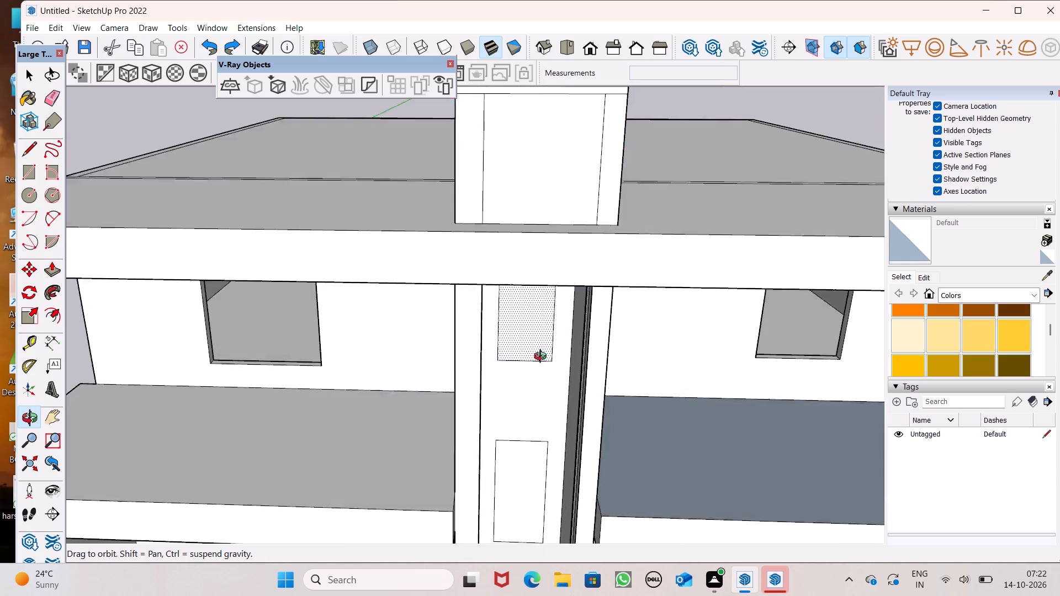
middle_click_drag(543, 358, 540, 358)
scroll(537, 361, "up", 7)
left_click_drag(524, 353, 525, 343)
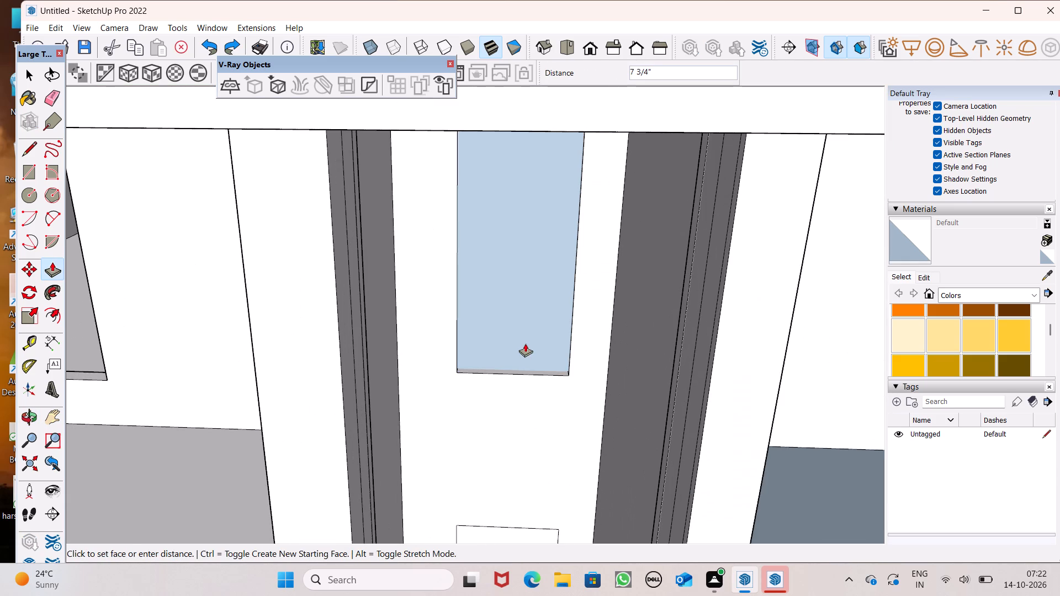
left_click_drag(525, 343, 532, 328)
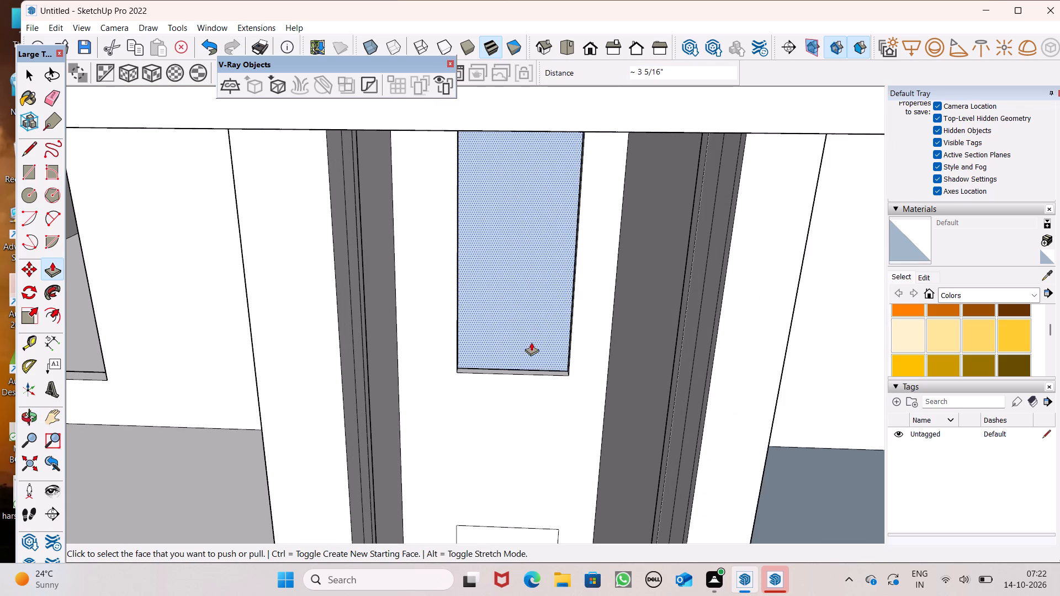
key("ctrl+z")
left_click_drag(529, 355, 549, 323)
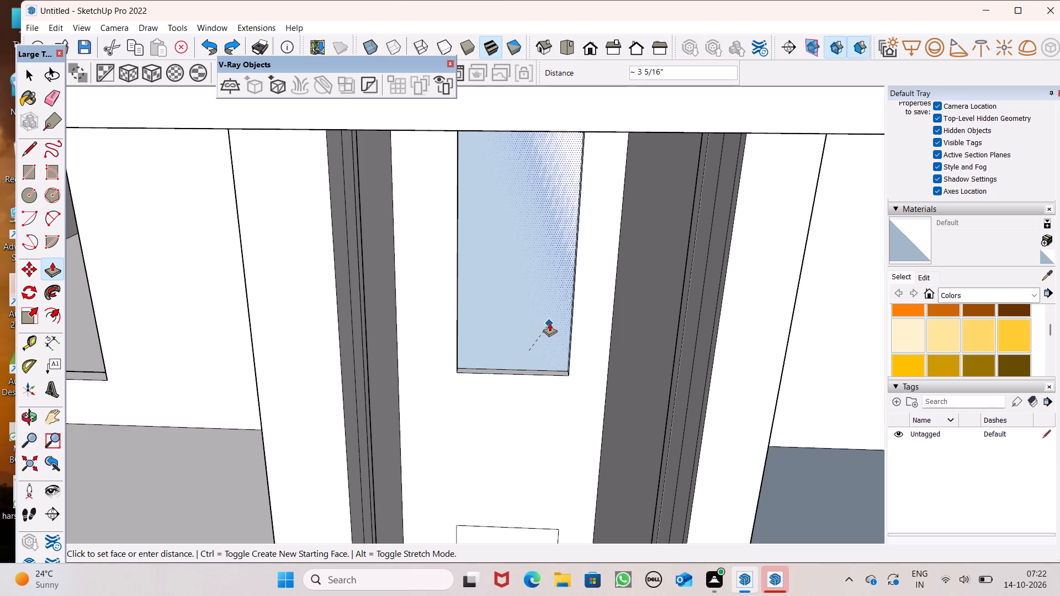
left_click_drag(549, 323, 558, 311)
Examine the shaft's uppermost opening and the adjoining top-storey walls from the inside and the front.
scroll(550, 341, "down", 5)
middle_click_drag(550, 341, 99, 233)
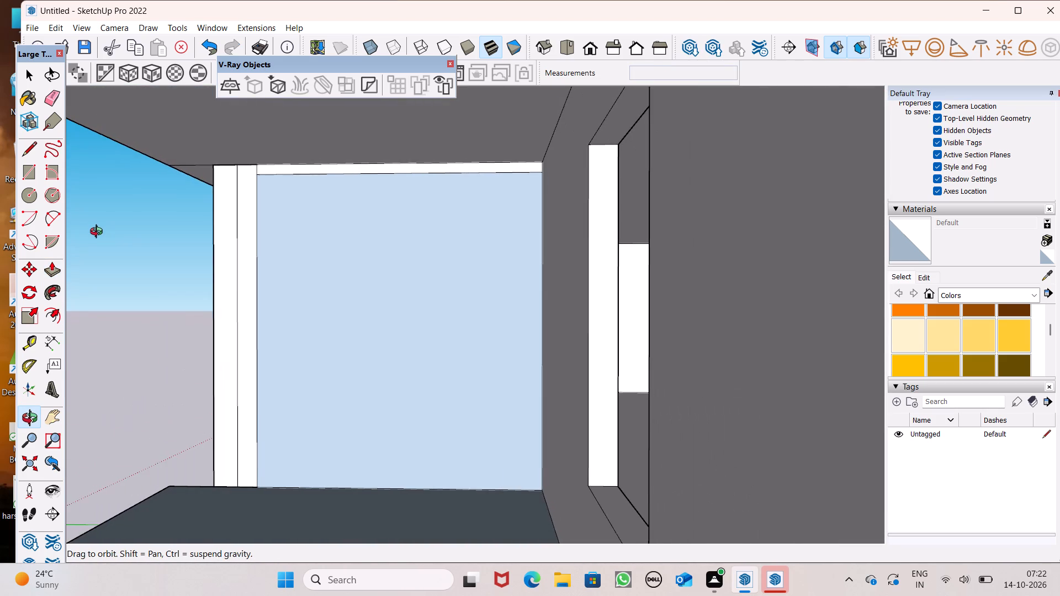
middle_click_drag(99, 233, 99, 236)
scroll(444, 306, "up", 7)
scroll(598, 366, "down", 7)
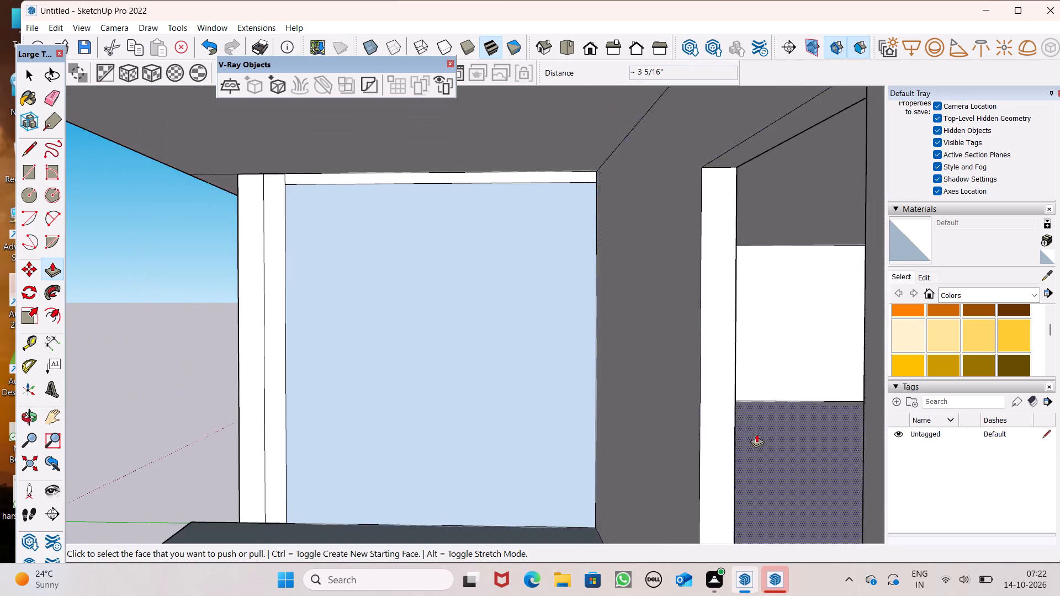
scroll(760, 433, "up", 1)
middle_click_drag(760, 431, 653, 453)
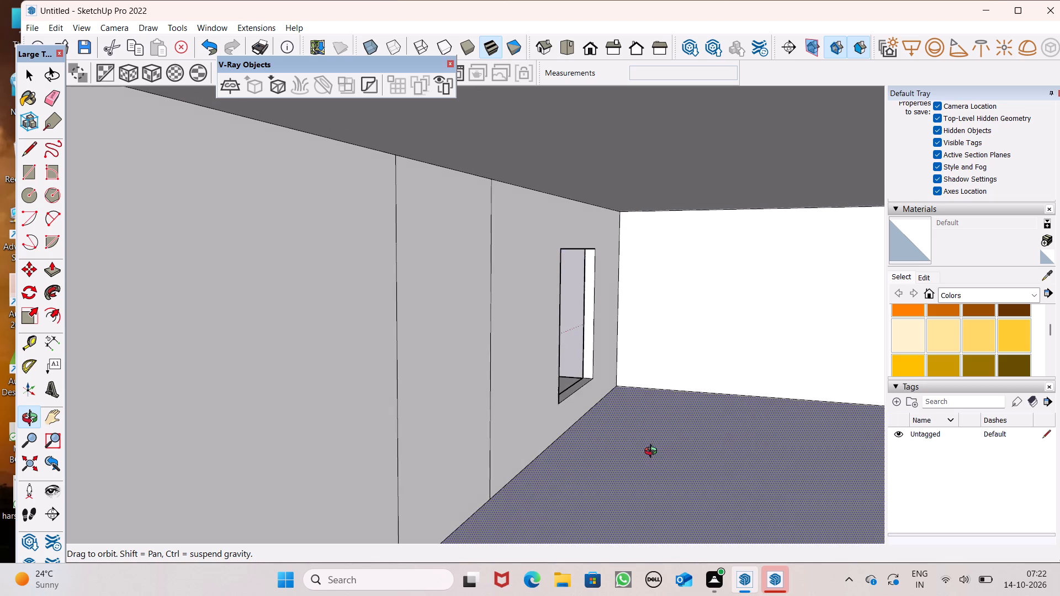
middle_click_drag(653, 453, 937, 460)
scroll(436, 374, "down", 3)
middle_click_drag(460, 416, 494, 444)
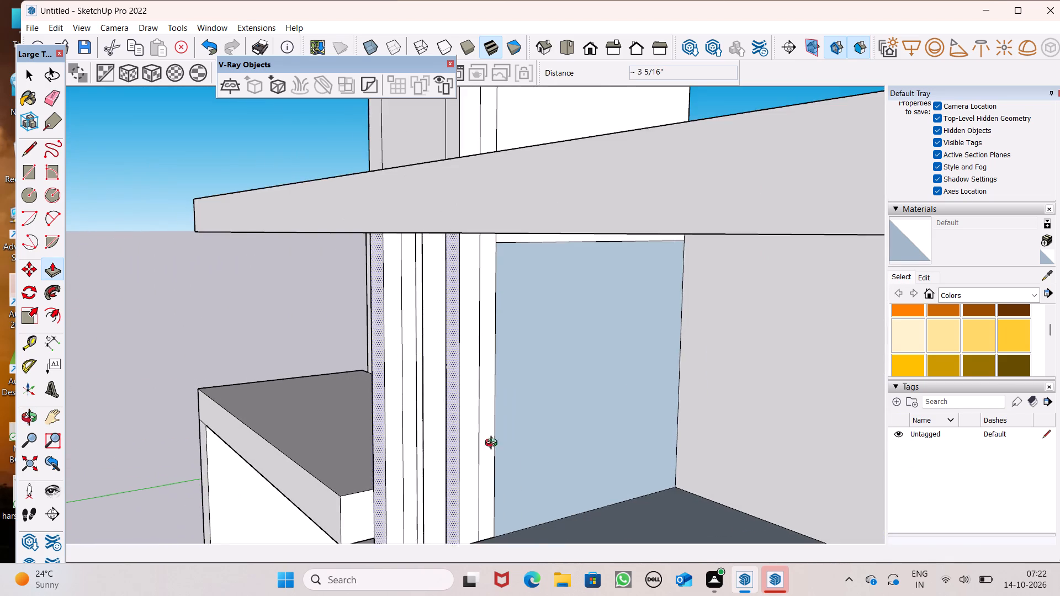
middle_click_drag(494, 444, 689, 409)
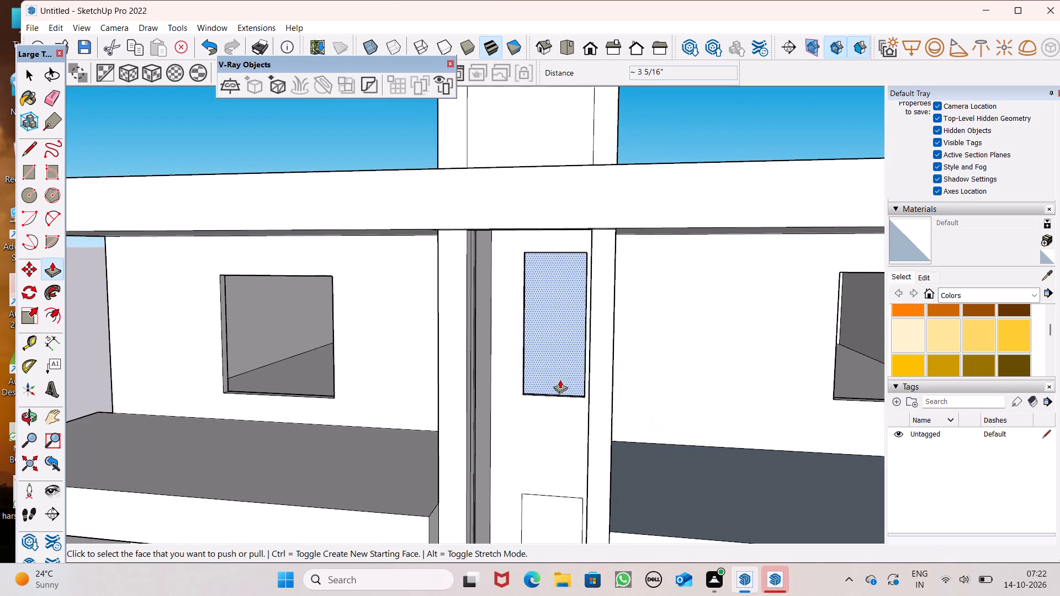
Push/Pull the middle rectangle on the shaft's recessed panel inward by about 8 7/16".
middle_click_drag(560, 403, 586, 518)
scroll(580, 460, "up", 1)
scroll(579, 421, "down", 5)
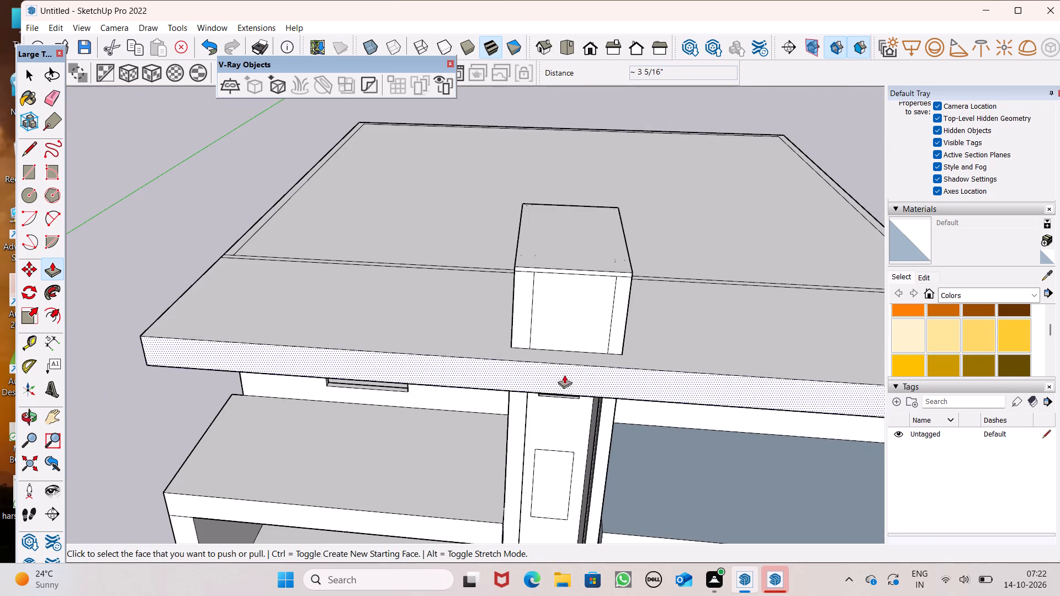
scroll(506, 156, "down", 3)
scroll(589, 348, "up", 6)
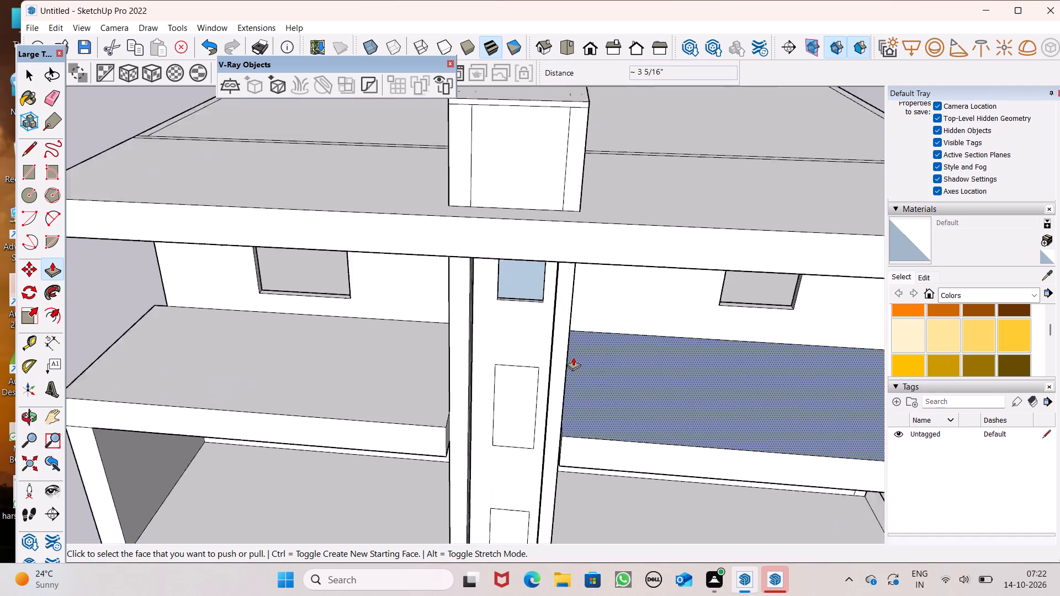
scroll(573, 357, "up", 1)
left_click_drag(501, 420, 500, 413)
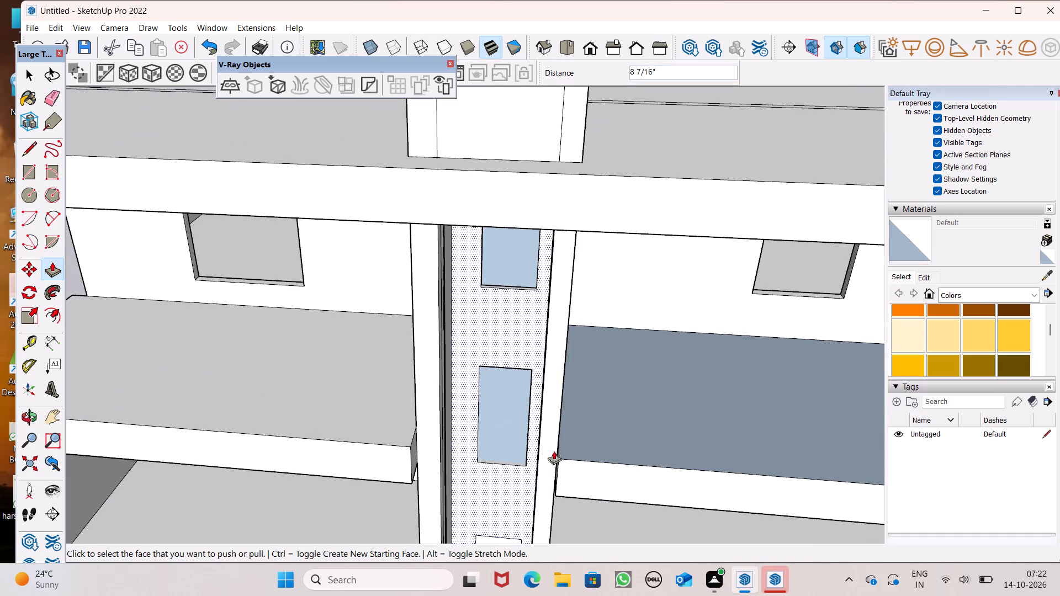
scroll(497, 448, "up", 8)
scroll(577, 474, "up", 9)
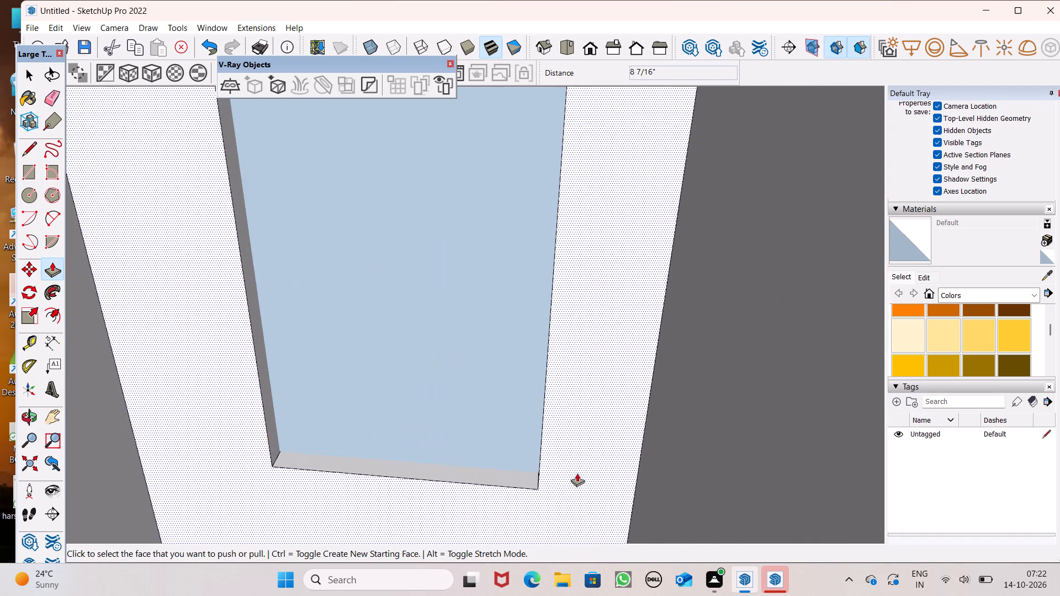
Push/Pull the lowest rectangle on the shaft's recessed panel inward by about 7 1/8".
scroll(547, 432, "down", 6)
scroll(552, 283, "down", 14)
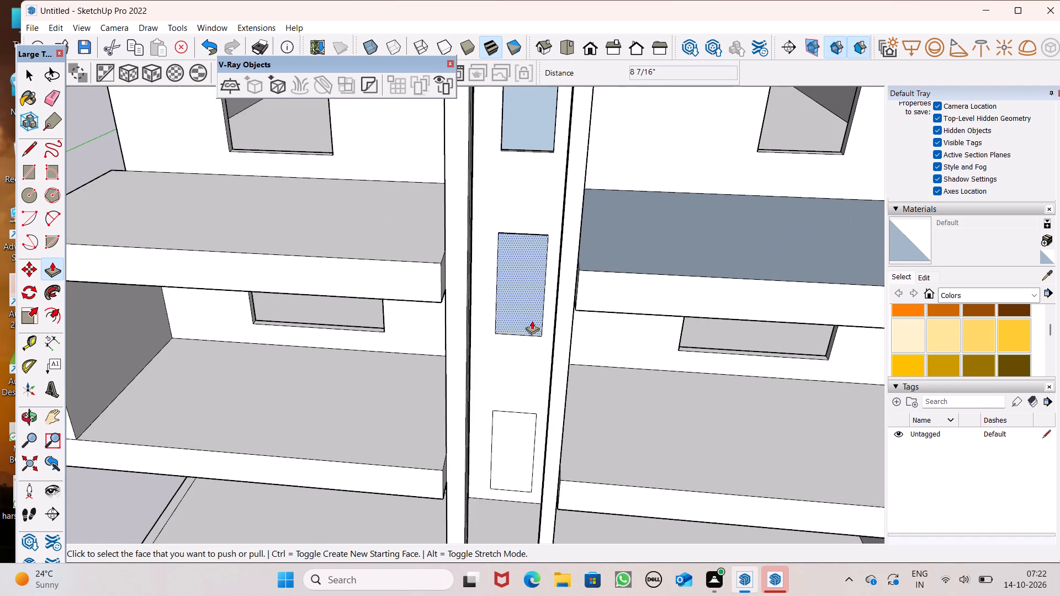
scroll(540, 483, "up", 7)
left_click_drag(515, 460, 517, 450)
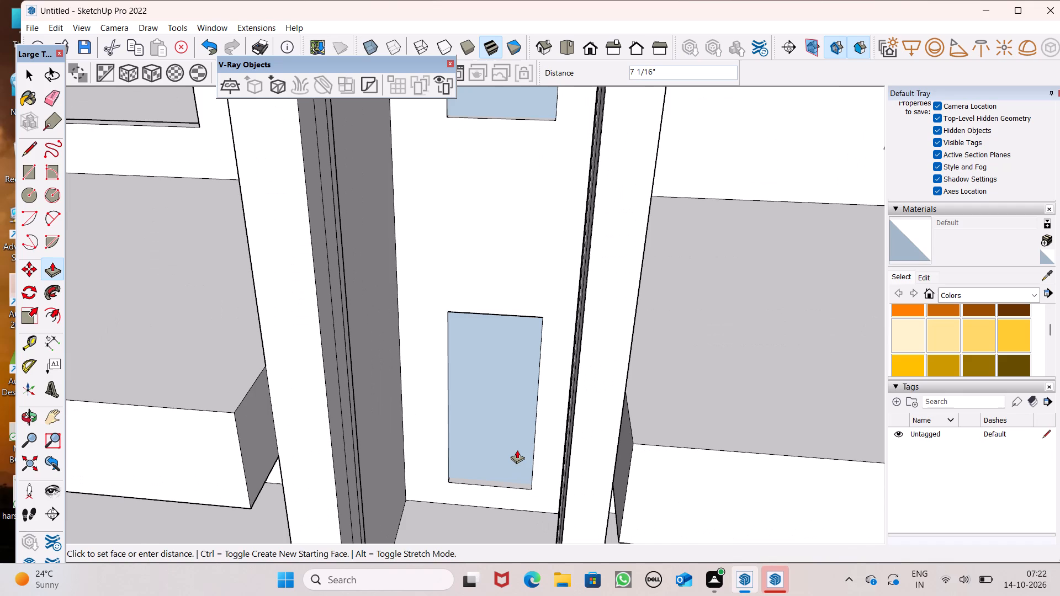
left_click_drag(517, 450, 517, 450)
Examine the building's full front and side, and the interior seen through the ground storey's central opening.
scroll(544, 382, "down", 12)
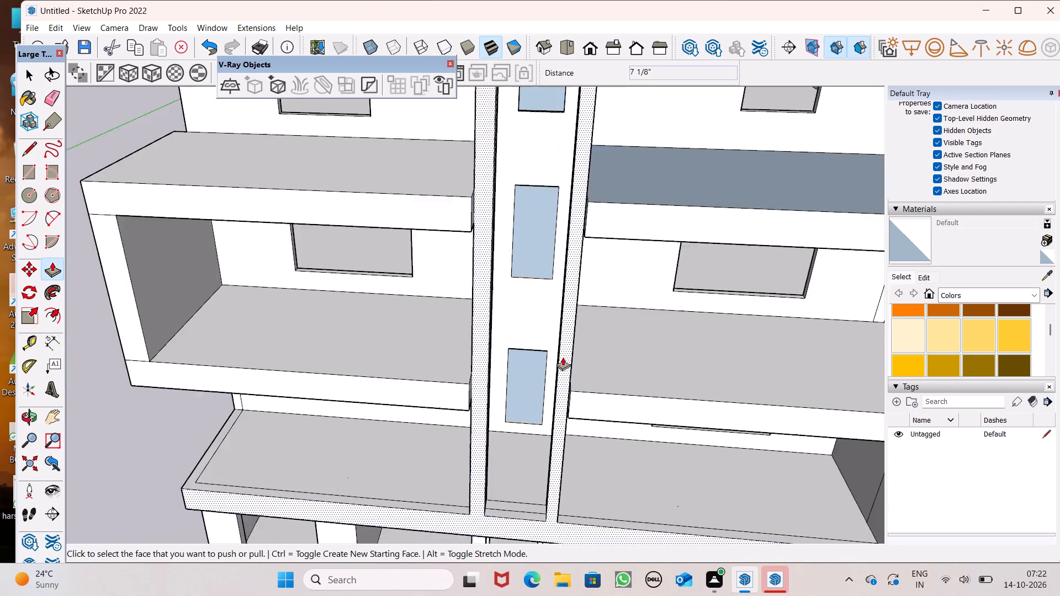
scroll(563, 357, "down", 6)
middle_click_drag(572, 468, 573, 306)
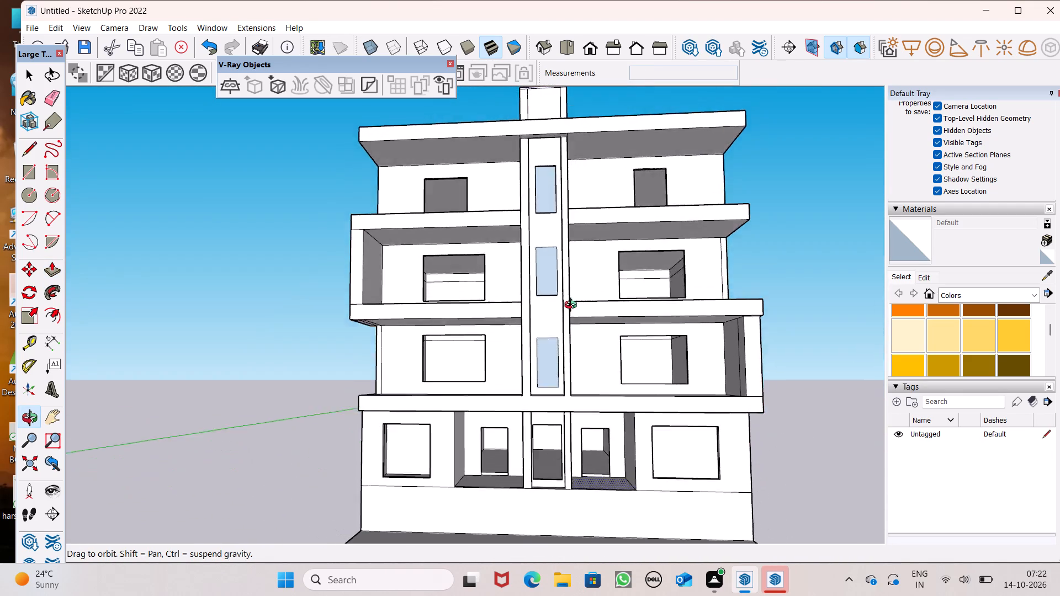
middle_click_drag(573, 306, 427, 286)
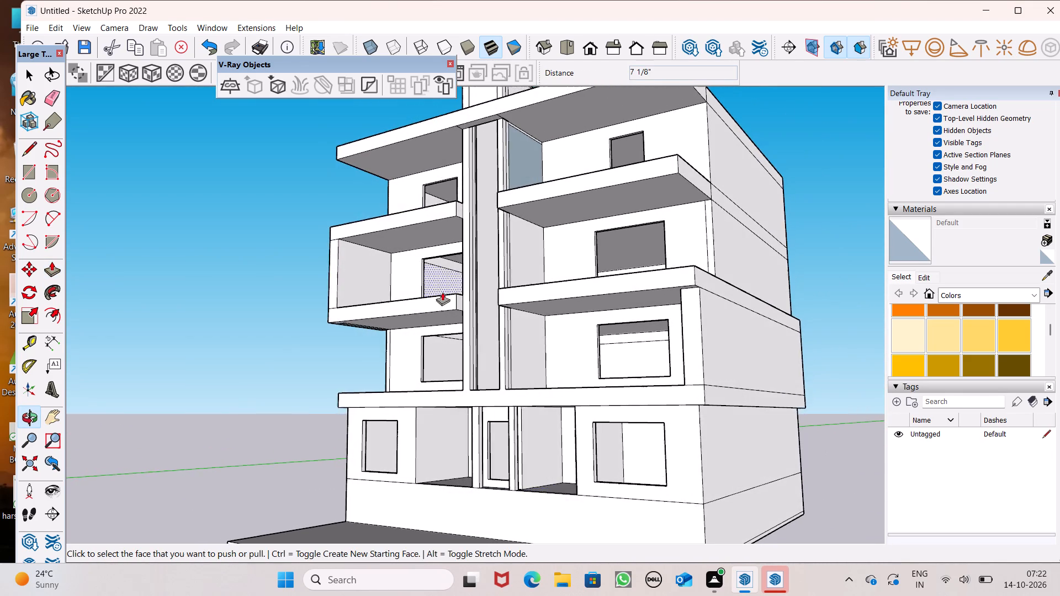
scroll(478, 469, "up", 16)
scroll(526, 449, "up", 1)
middle_click_drag(530, 470, 553, 494)
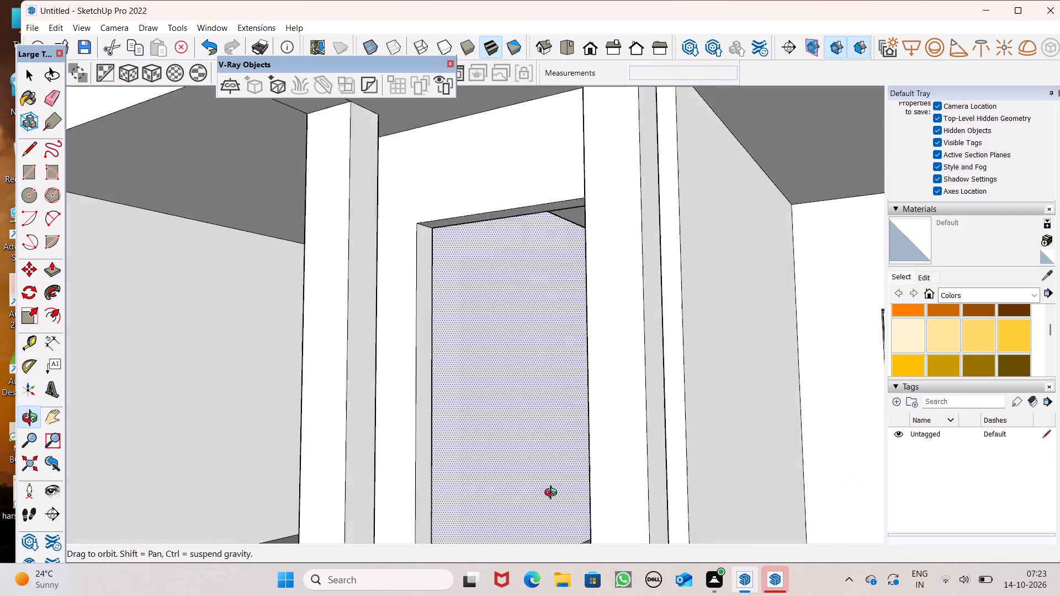
middle_click_drag(553, 494, 579, 520)
middle_click_drag(648, 494, 662, 420)
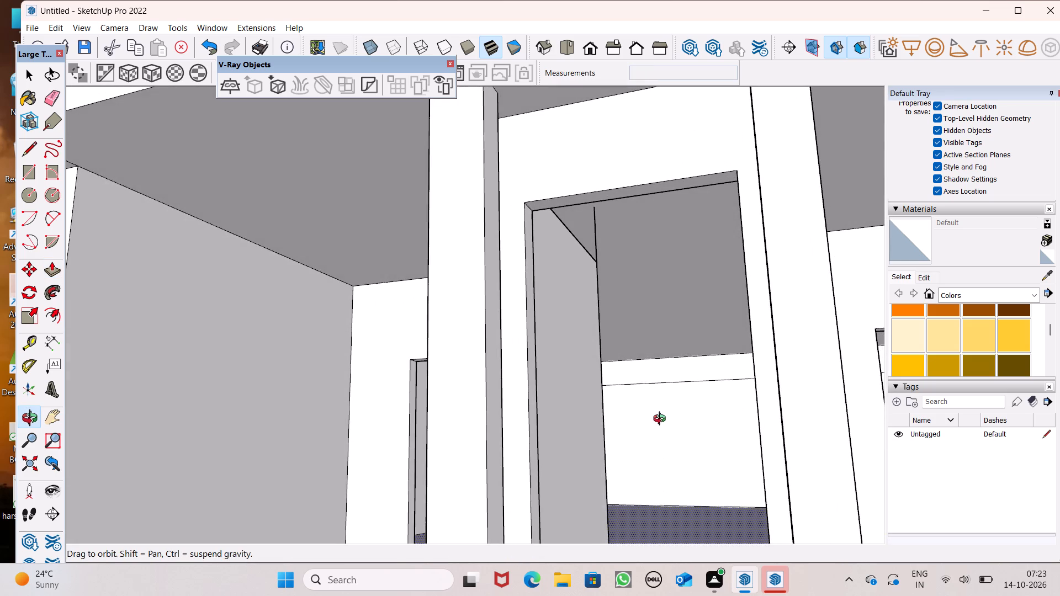
middle_click_drag(662, 420, 662, 417)
Draw a line about 5' 7" long across the ceiling inside the ground storey's central opening, joining the tops of the two side-wall edges.
left_click(30, 156)
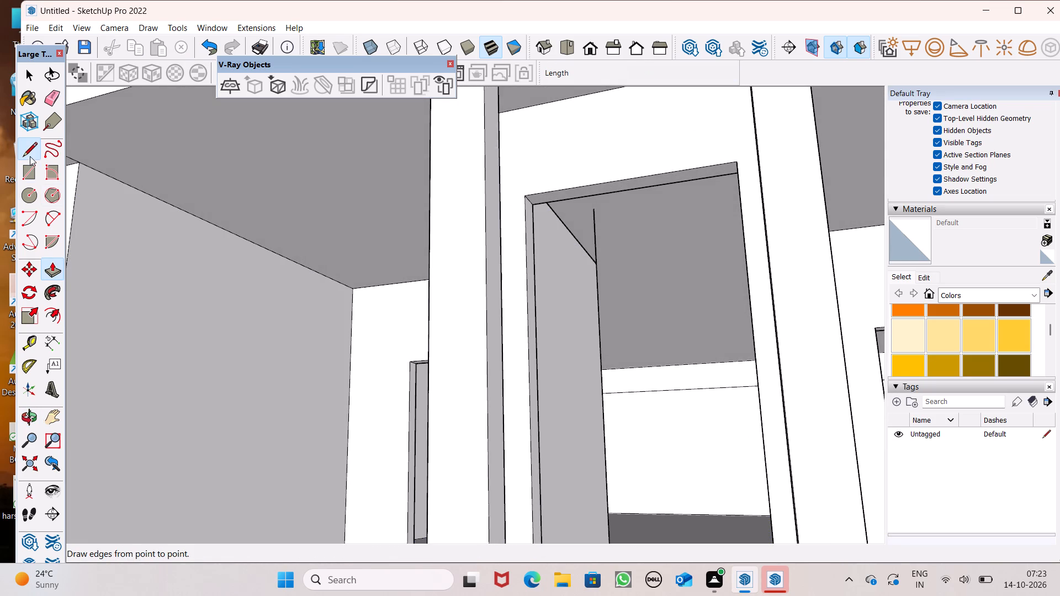
left_click_drag(592, 211, 600, 210)
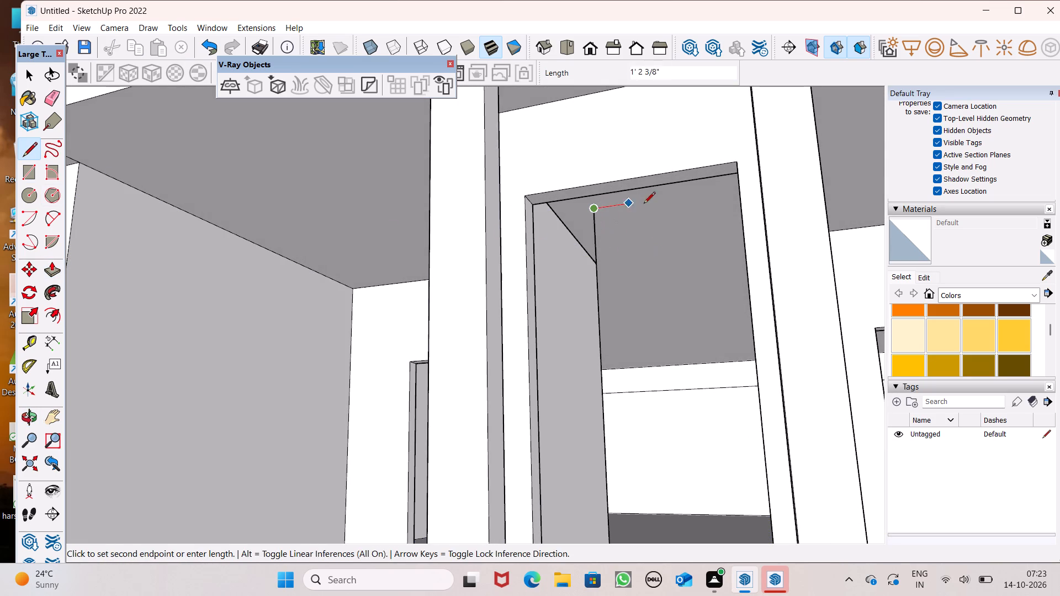
scroll(670, 214, "down", 2)
middle_click_drag(678, 224, 733, 208)
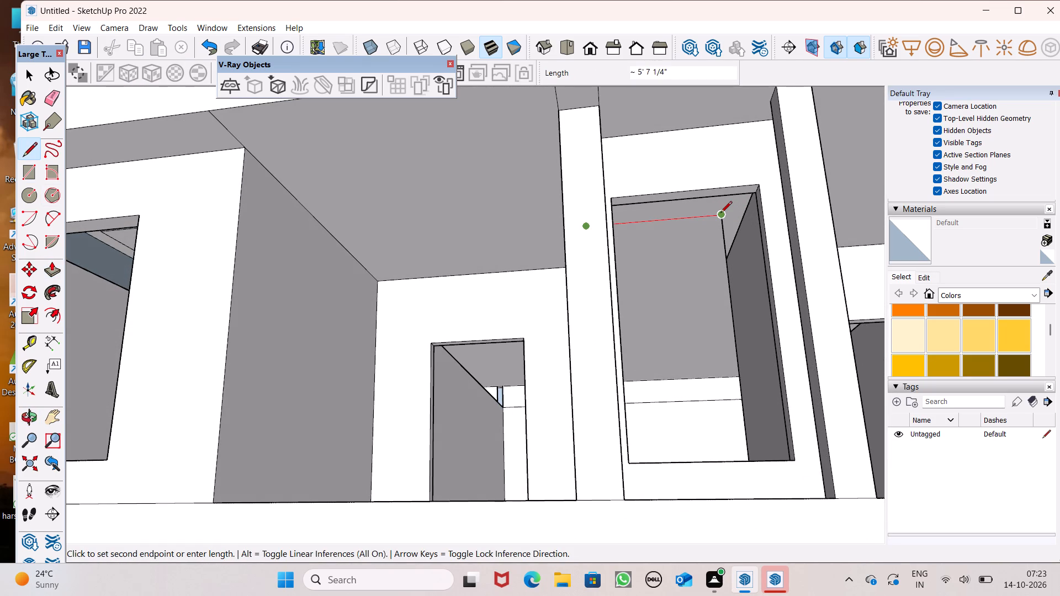
left_click(720, 214)
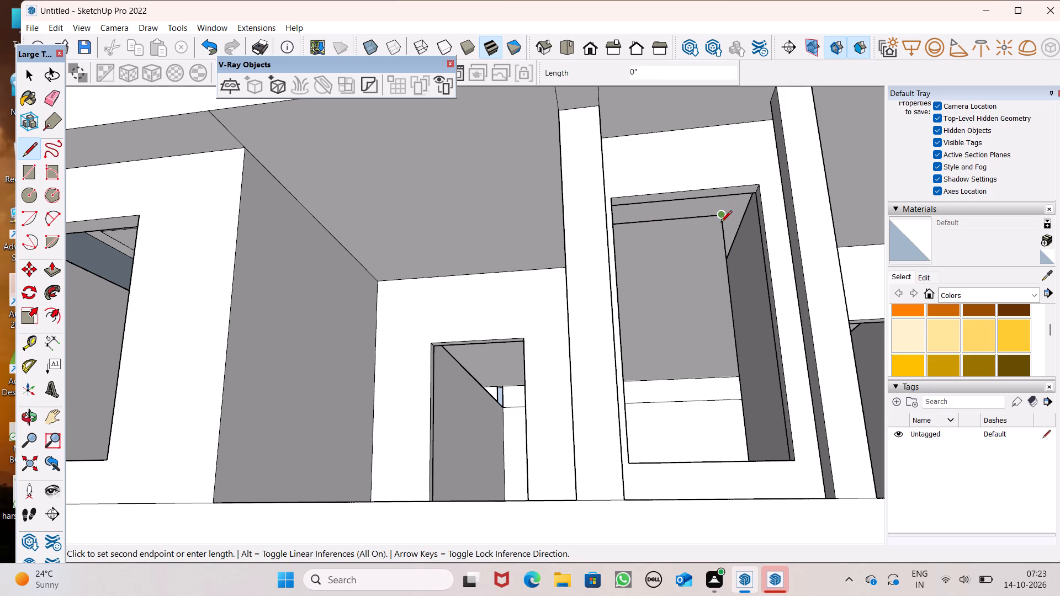
middle_click_drag(720, 223, 780, 121)
scroll(757, 228, "up", 1)
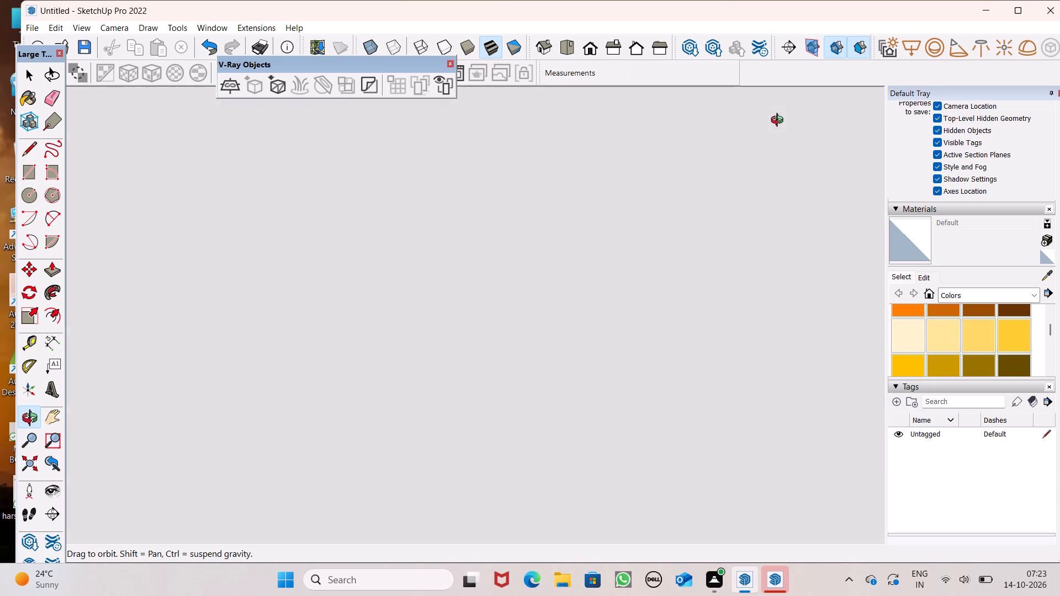
middle_click_drag(780, 121, 829, 289)
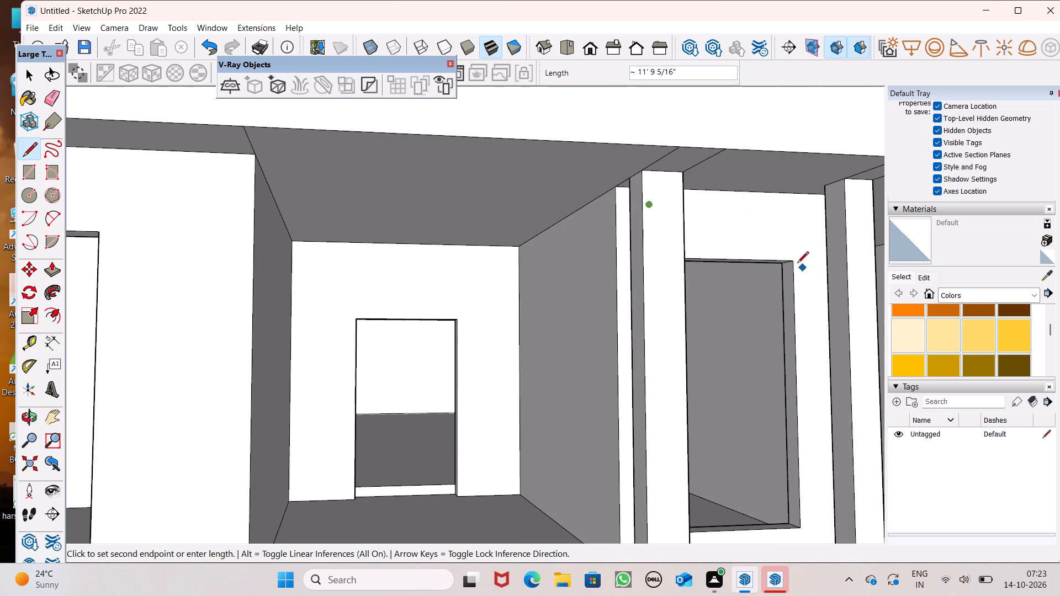
scroll(741, 259, "up", 1)
middle_click_drag(741, 259, 574, 195)
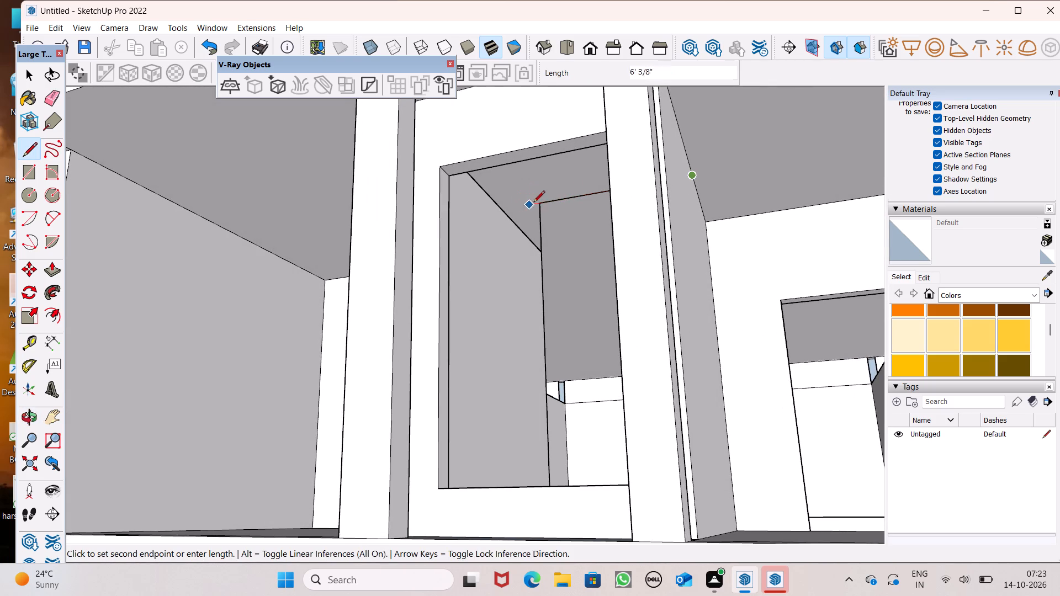
left_click(543, 201)
Examine the corner where the new line meets the side wall and ceiling inside the central opening.
scroll(515, 194, "up", 1)
middle_click_drag(515, 194, 448, 212)
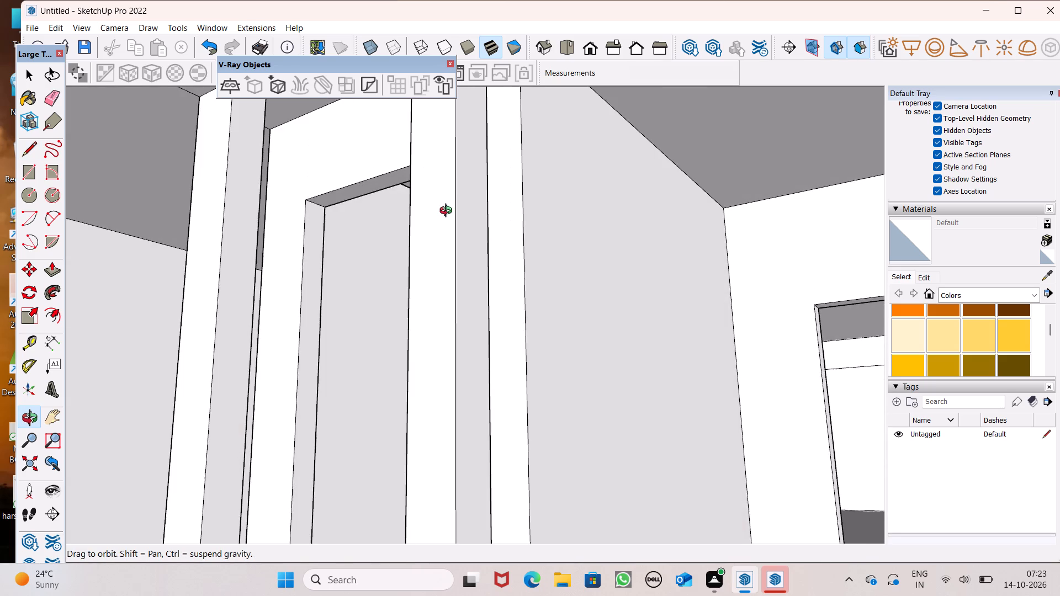
middle_click_drag(448, 212, 505, 199)
middle_click_drag(485, 201, 485, 207)
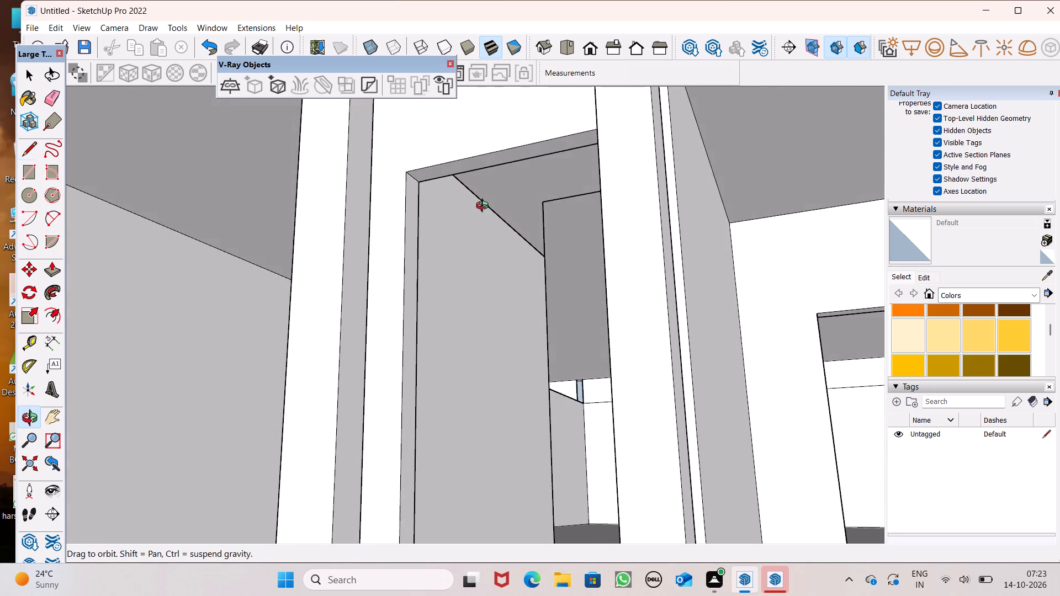
middle_click_drag(485, 207, 468, 184)
scroll(470, 177, "up", 1)
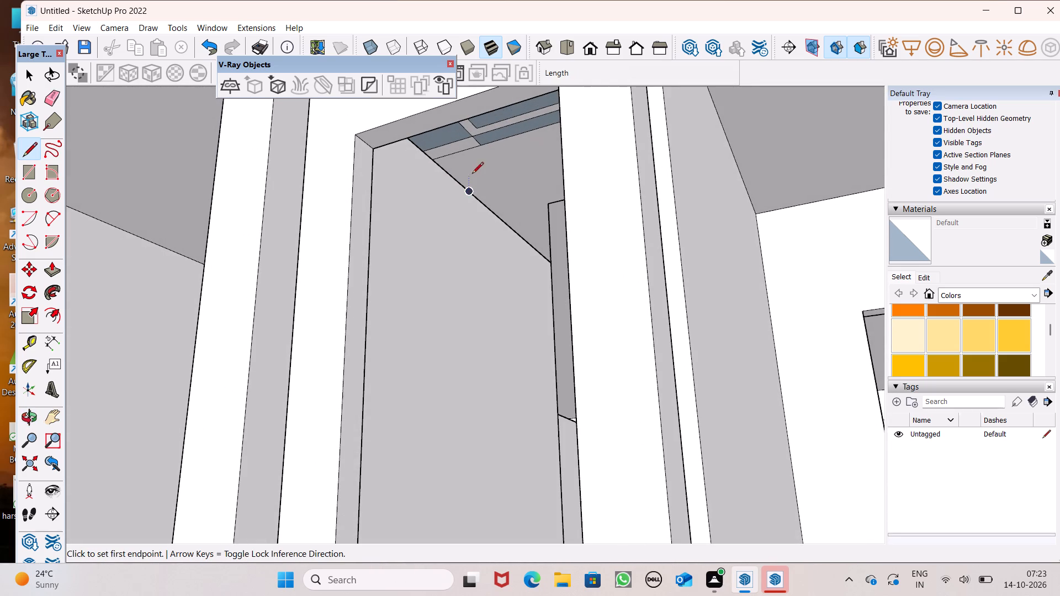
middle_click_drag(487, 192, 540, 177)
scroll(521, 185, "up", 5)
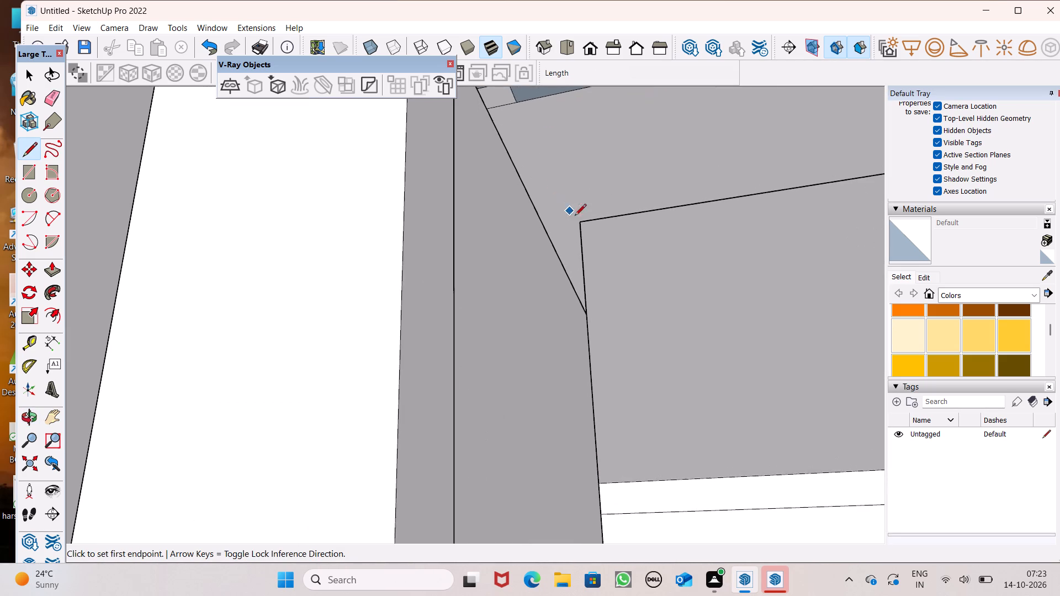
scroll(576, 225, "up", 2)
middle_click_drag(589, 255, 478, 288)
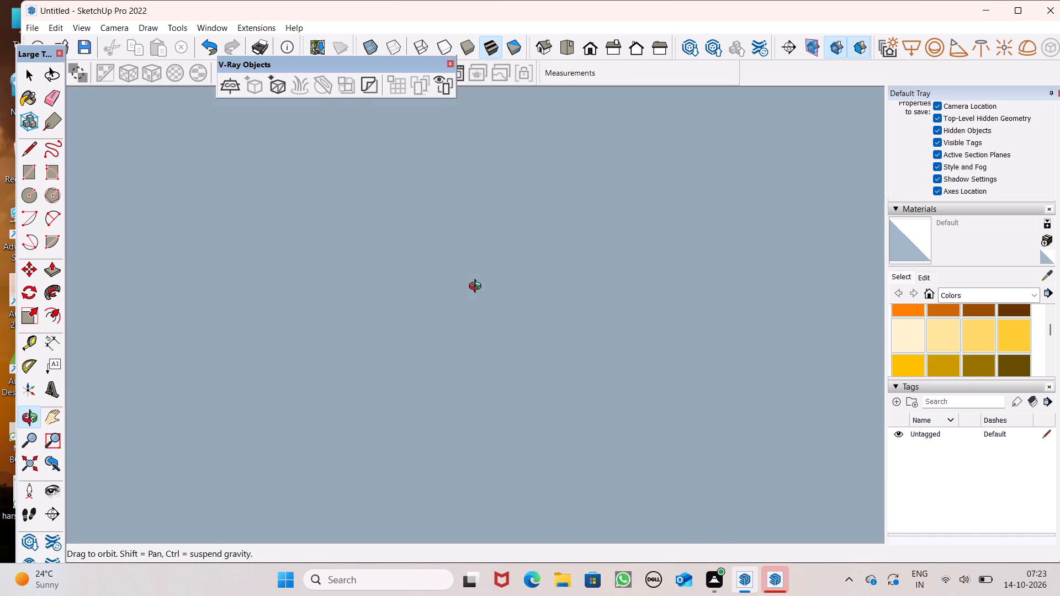
middle_click_drag(478, 288, 493, 283)
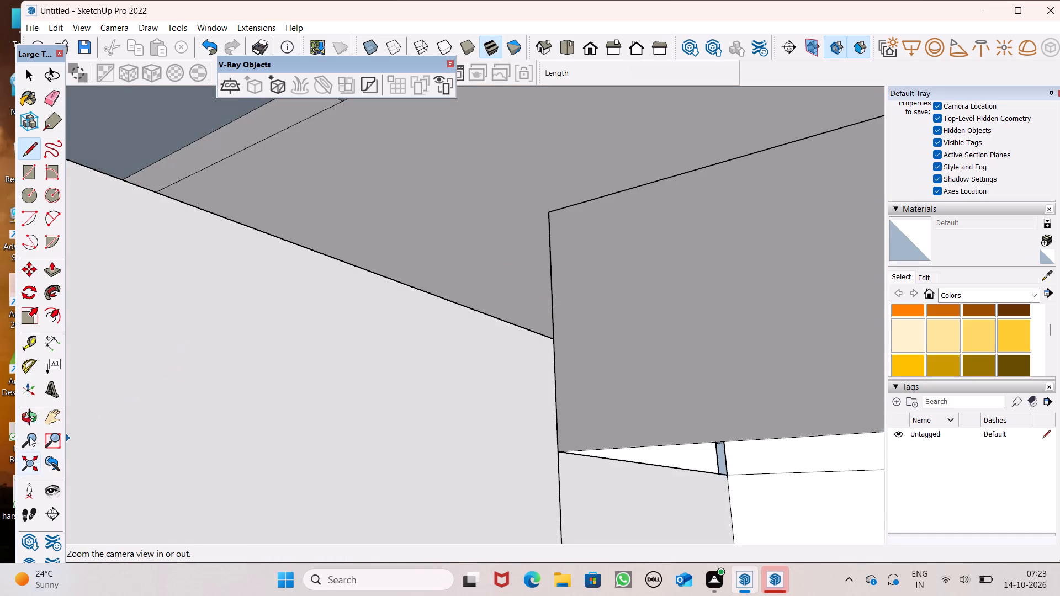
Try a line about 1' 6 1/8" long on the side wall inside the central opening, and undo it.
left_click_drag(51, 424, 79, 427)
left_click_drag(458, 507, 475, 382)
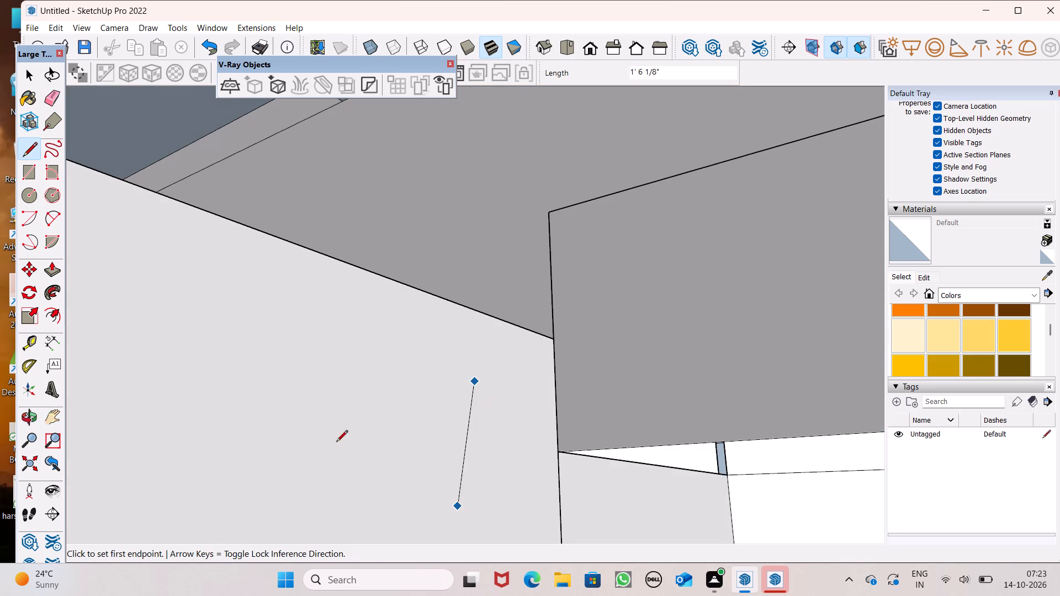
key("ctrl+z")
Examine the side wall and ceiling inside the ground storey's central opening, around to the wall's opposite top corner.
key("b")
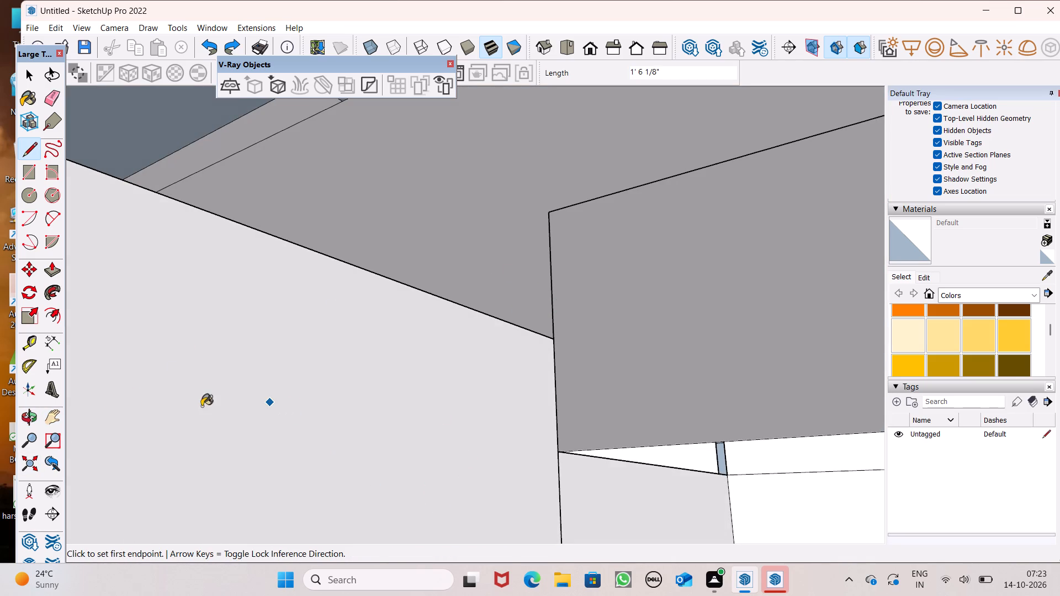
left_click(53, 423)
left_click_drag(343, 478, 362, 391)
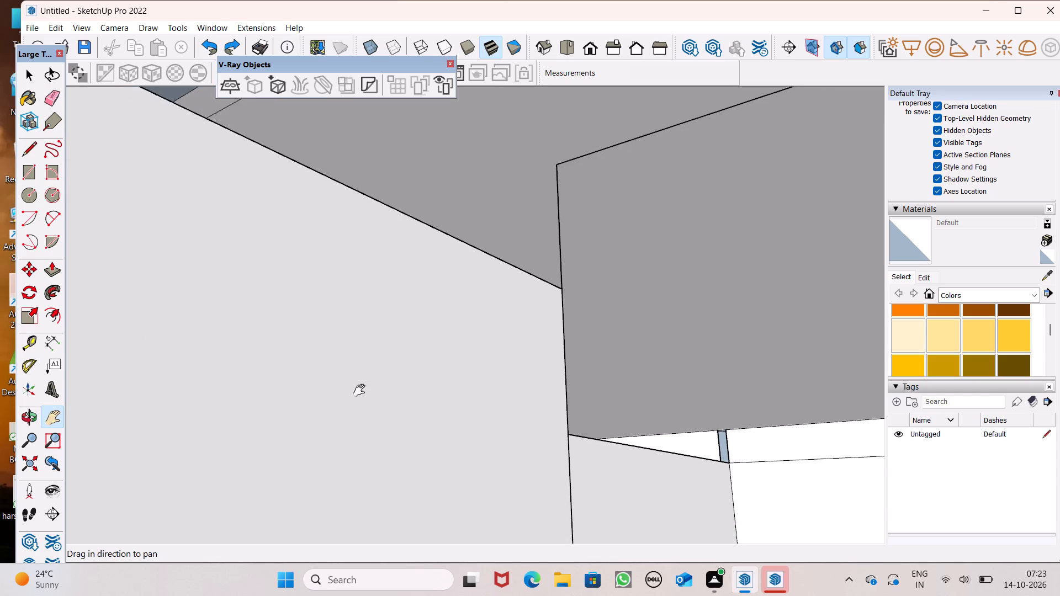
left_click_drag(362, 391, 287, 421)
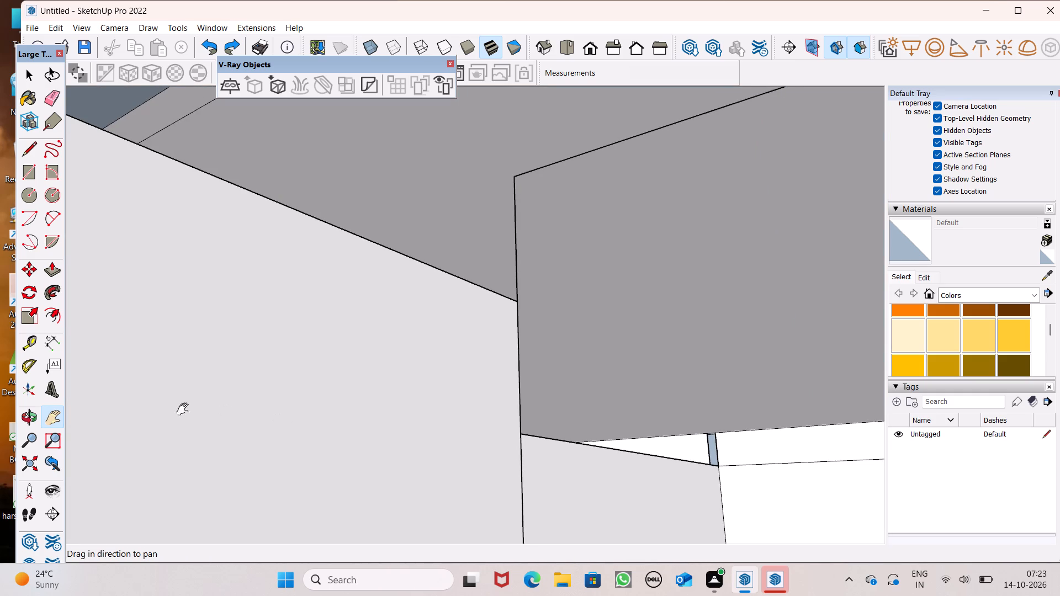
left_click(59, 482)
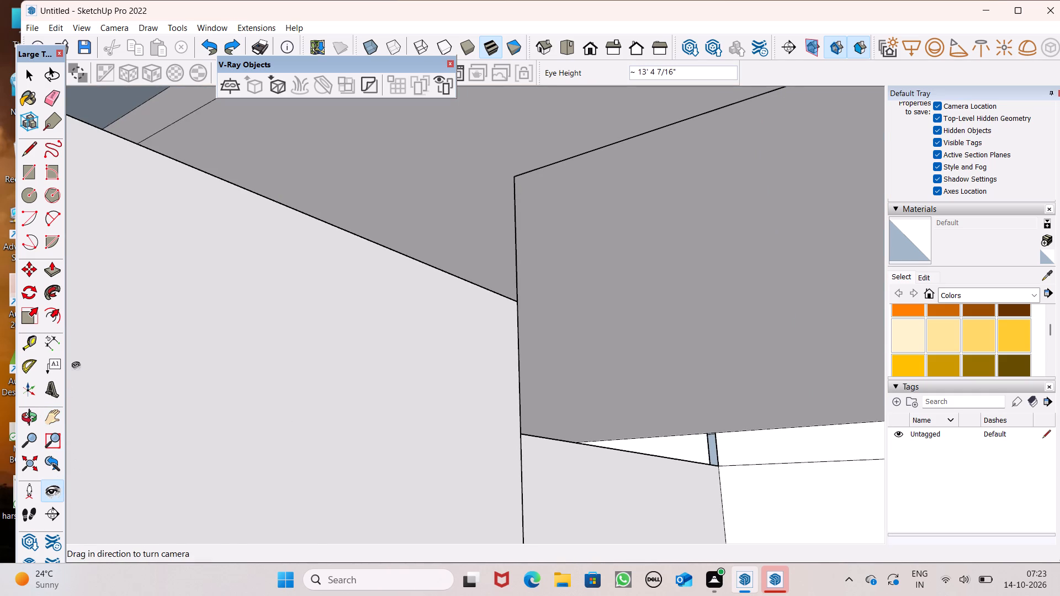
left_click_drag(98, 335, 273, 350)
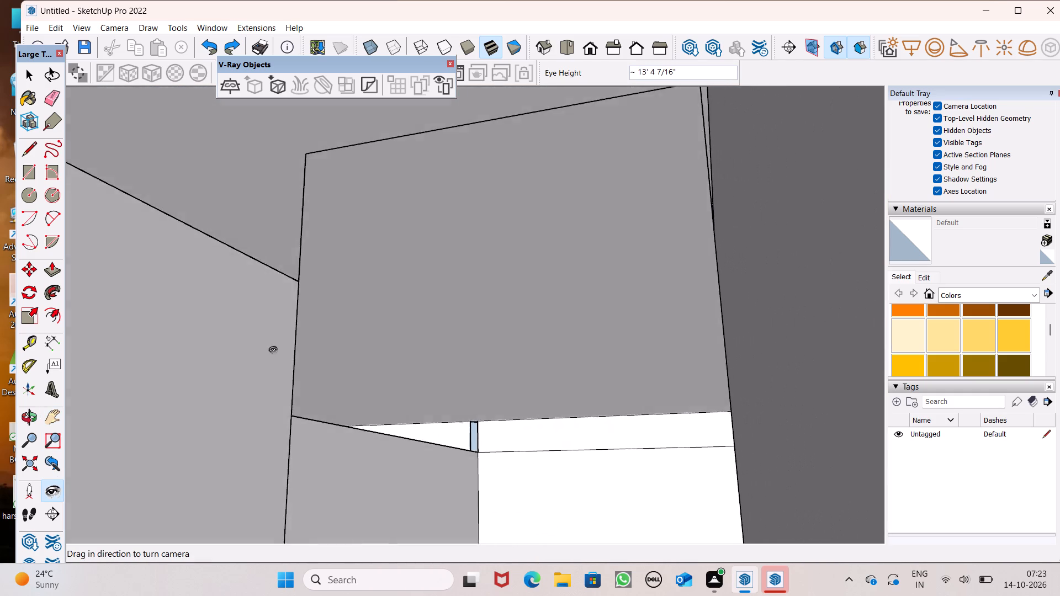
left_click_drag(273, 350, 0, 296)
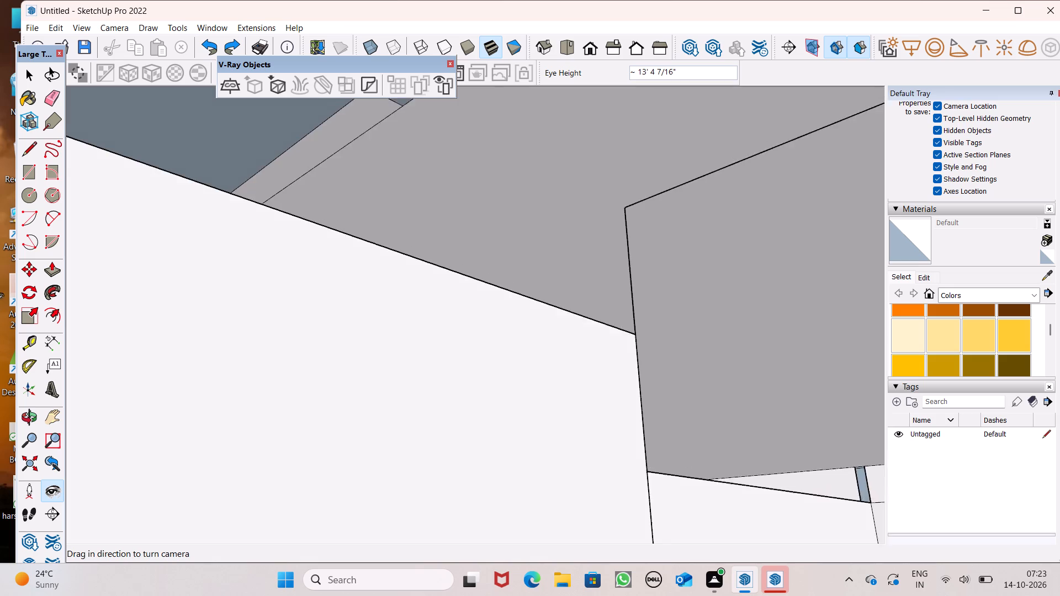
left_click_drag(0, 296, 3, 244)
left_click_drag(453, 270, 288, 268)
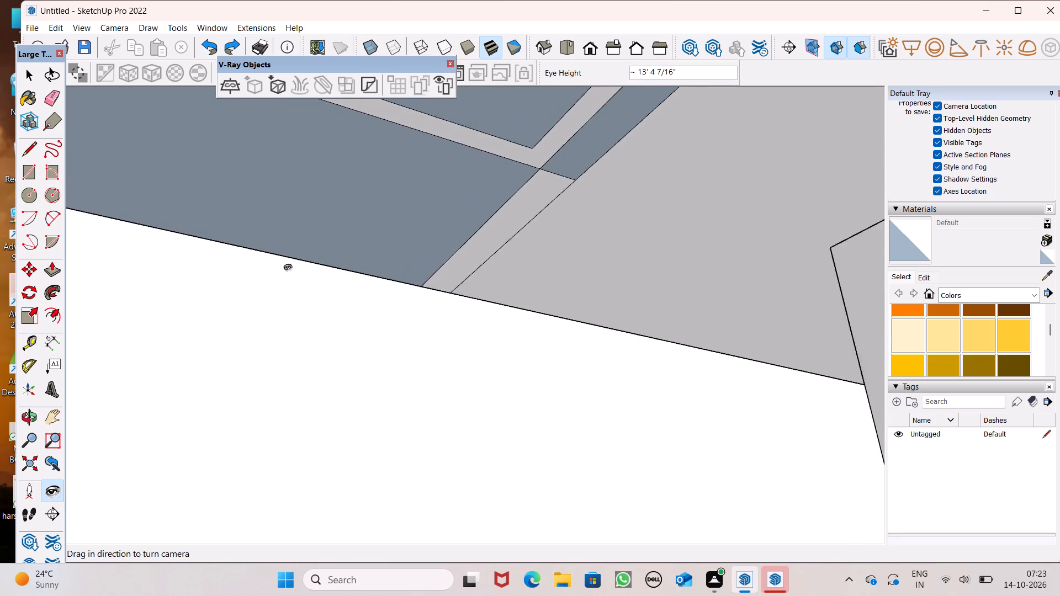
left_click_drag(288, 268, 34, 183)
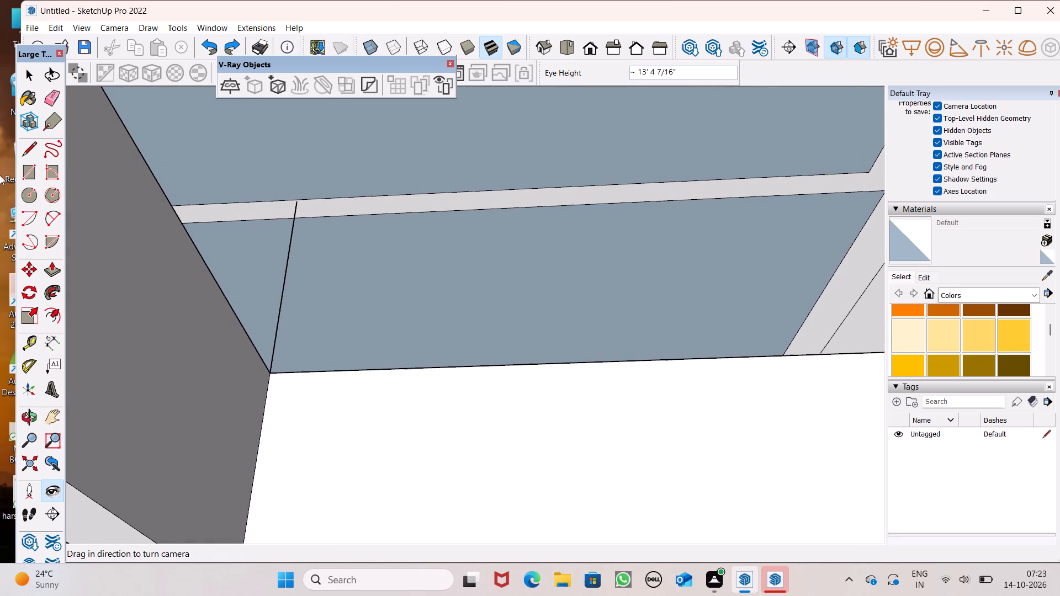
Draw a line about 10' 6 1/2" long inside the central opening, from the loose edge end above the side-wall corner to the cross-ceiling line's end.
left_click(34, 145)
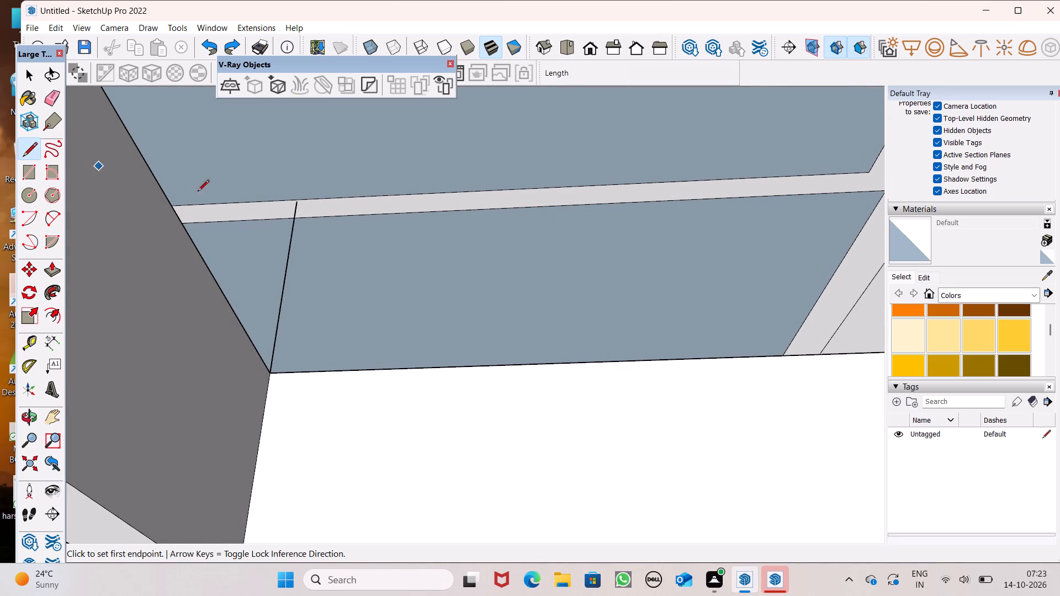
left_click(295, 202)
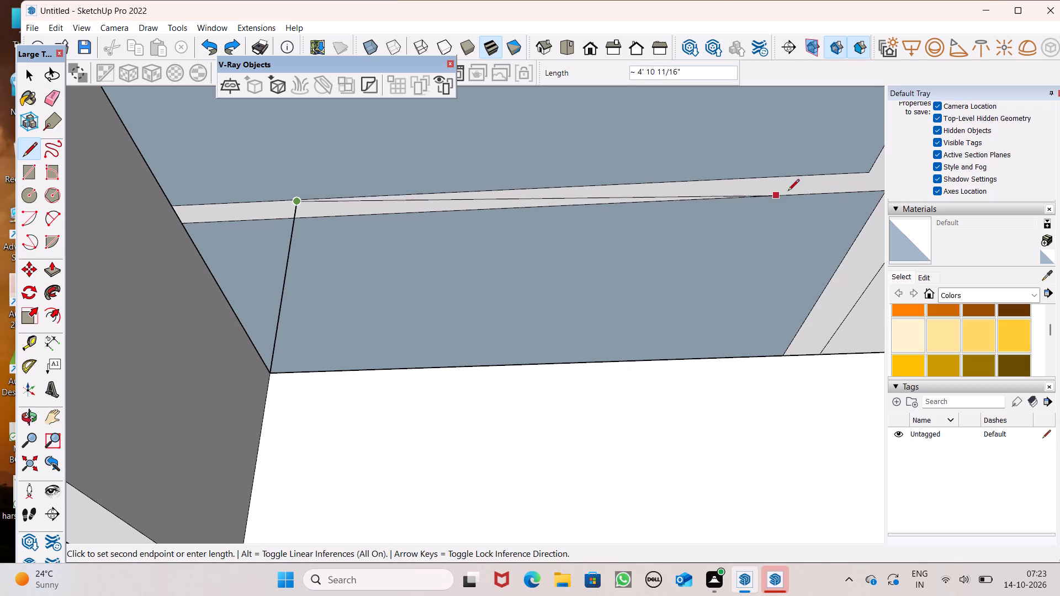
scroll(778, 193, "down", 1)
scroll(776, 193, "up", 1)
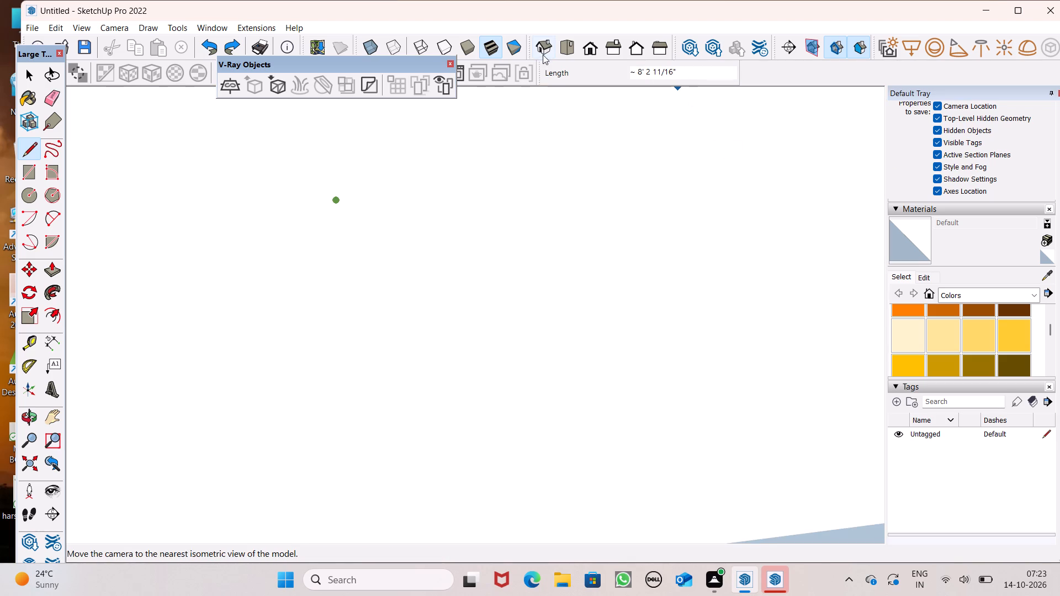
left_click(591, 52)
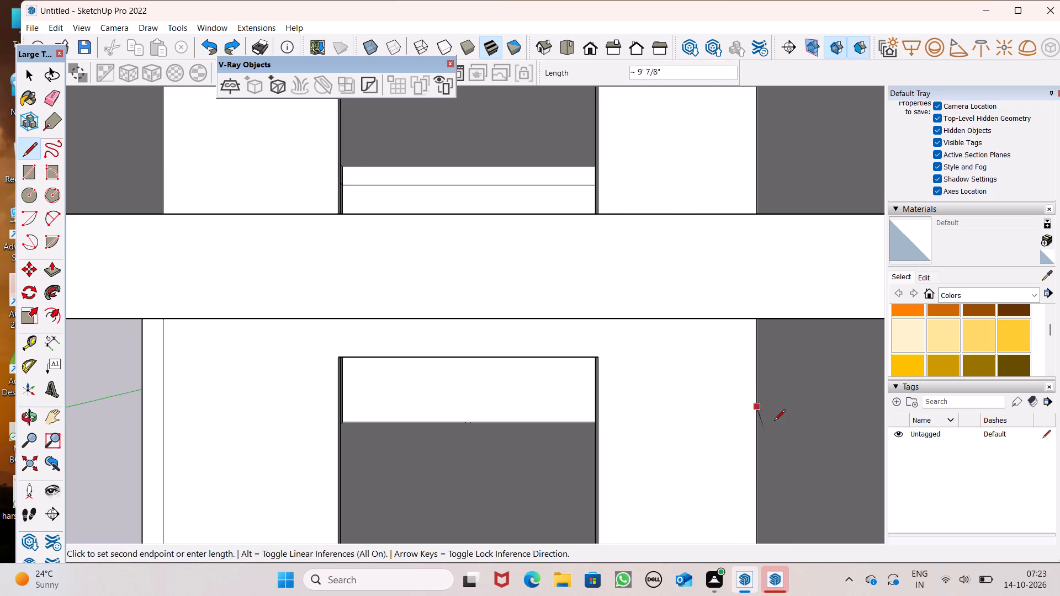
scroll(685, 365, "down", 10)
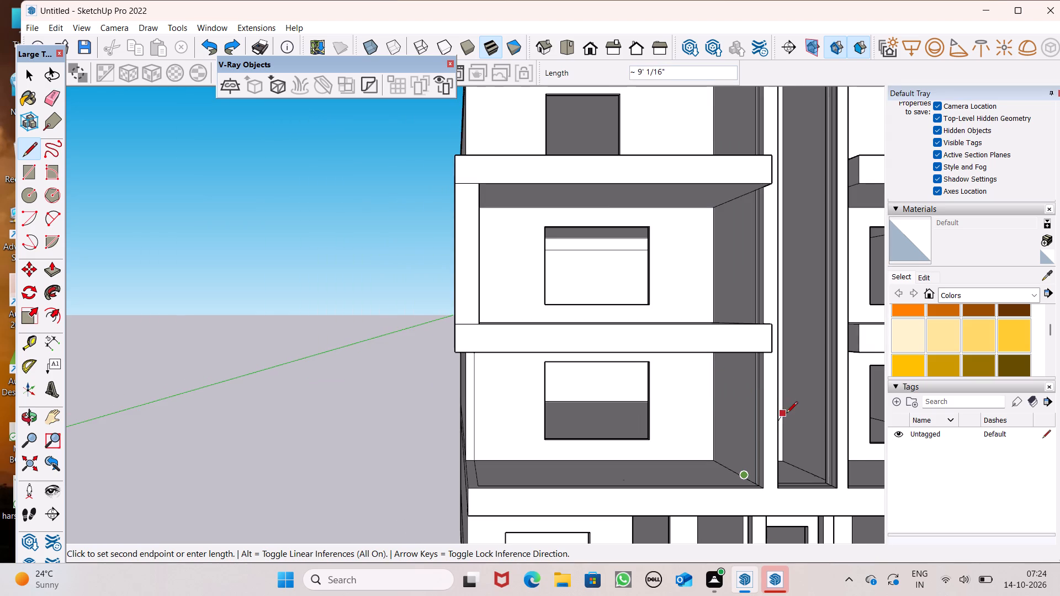
scroll(787, 413, "up", 3)
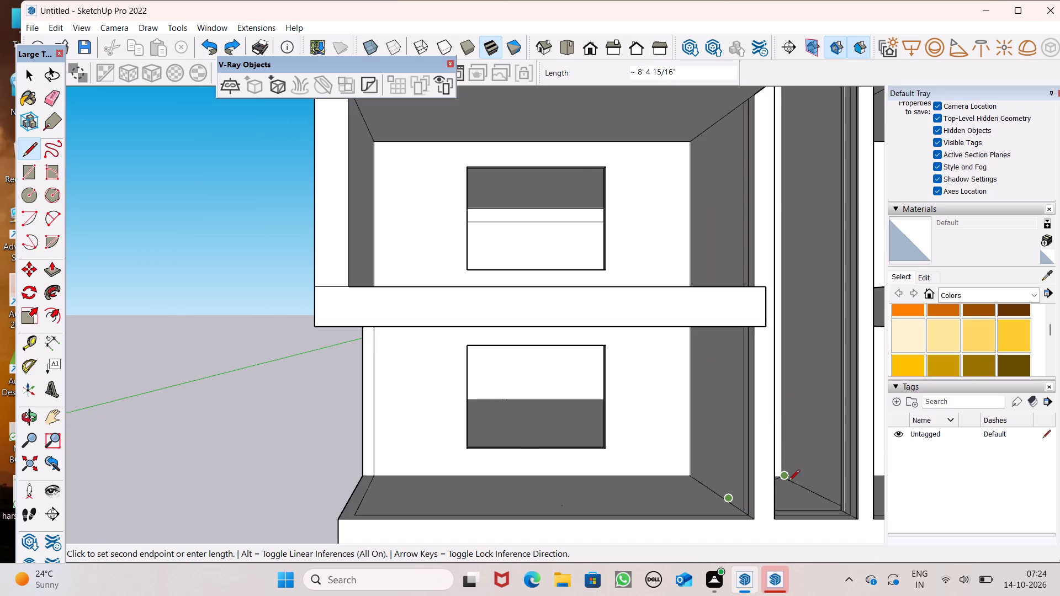
middle_click_drag(788, 482, 629, 312)
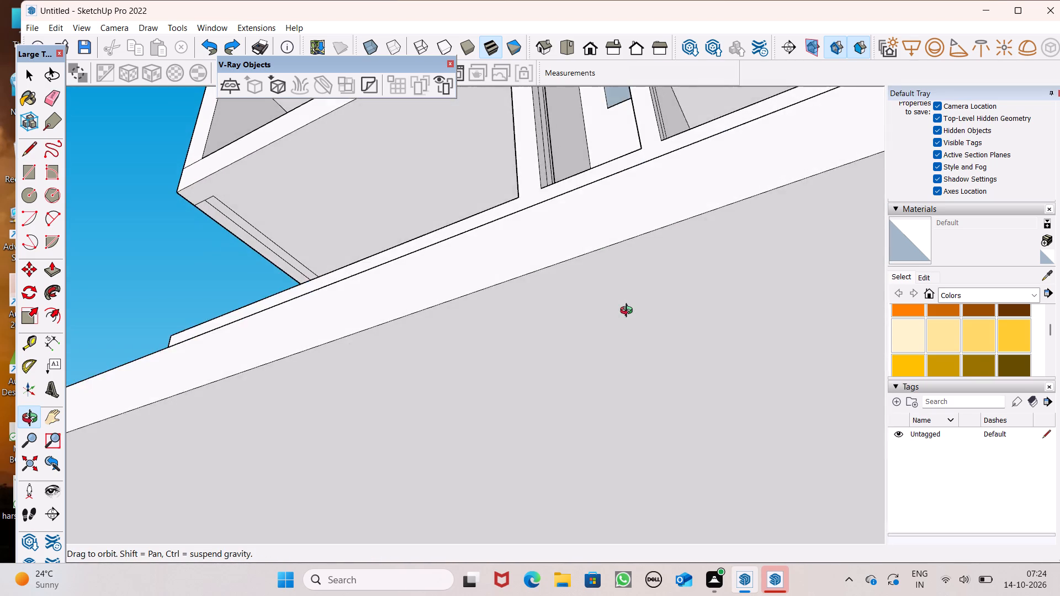
middle_click_drag(629, 312, 632, 326)
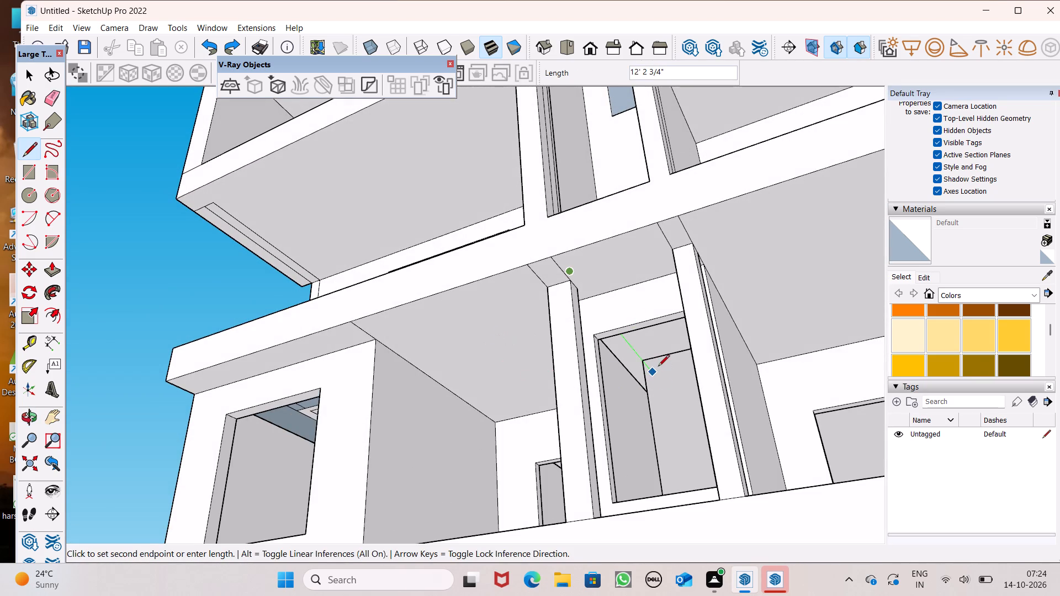
scroll(658, 367, "up", 7)
left_click(637, 360)
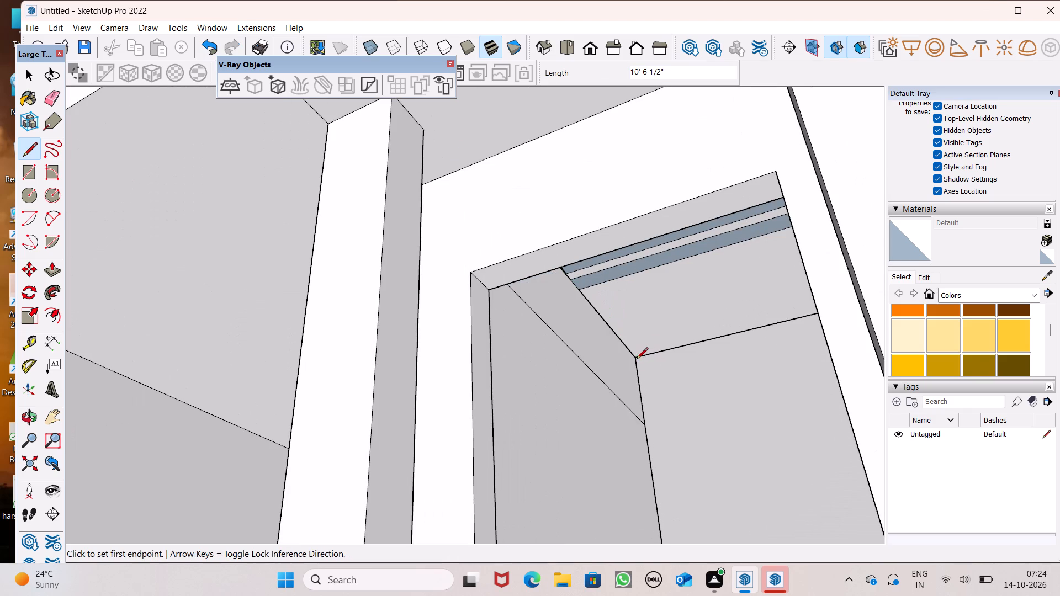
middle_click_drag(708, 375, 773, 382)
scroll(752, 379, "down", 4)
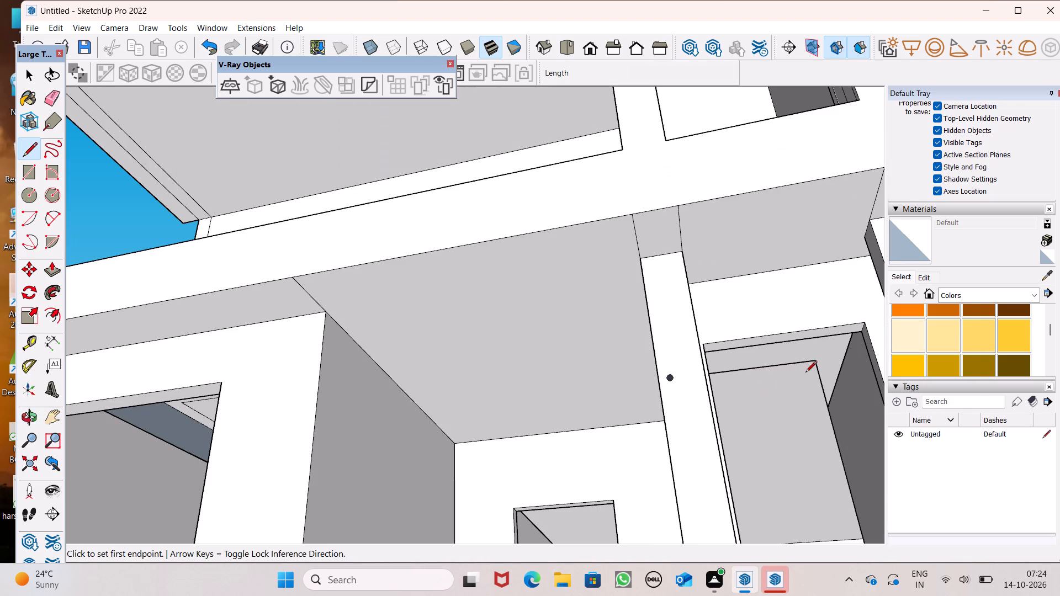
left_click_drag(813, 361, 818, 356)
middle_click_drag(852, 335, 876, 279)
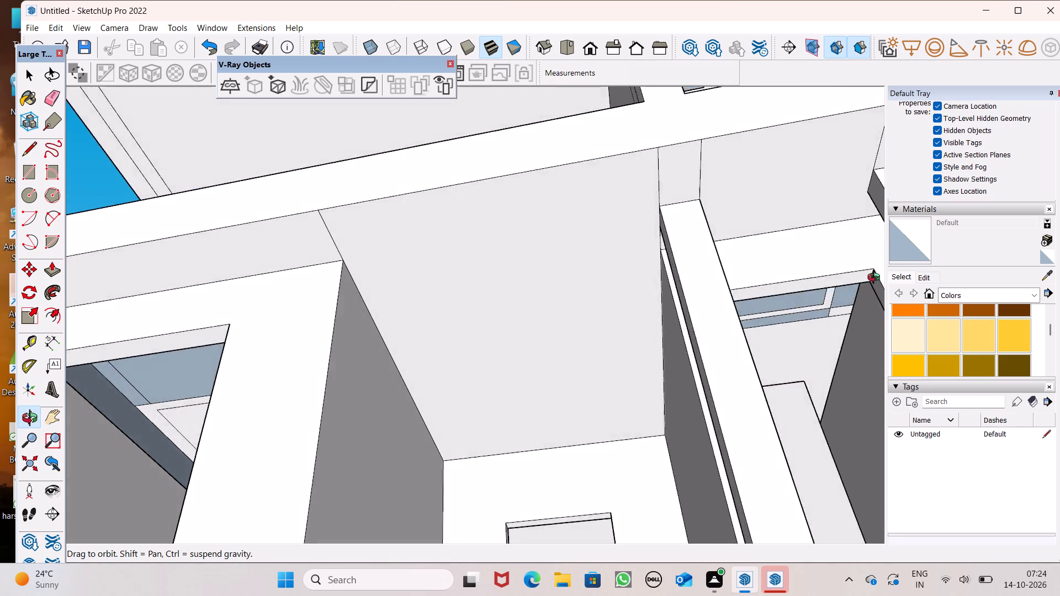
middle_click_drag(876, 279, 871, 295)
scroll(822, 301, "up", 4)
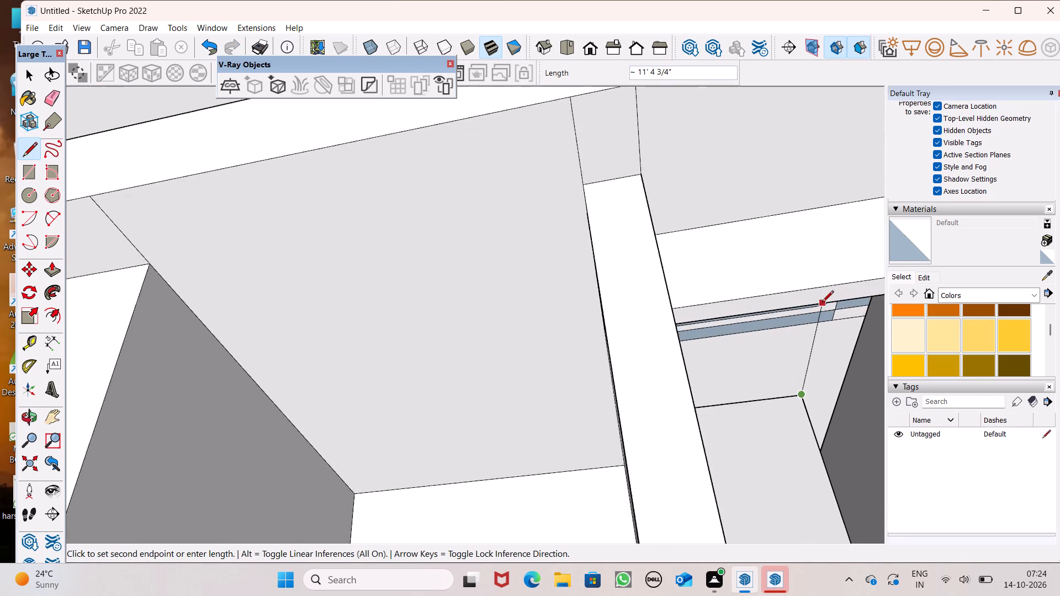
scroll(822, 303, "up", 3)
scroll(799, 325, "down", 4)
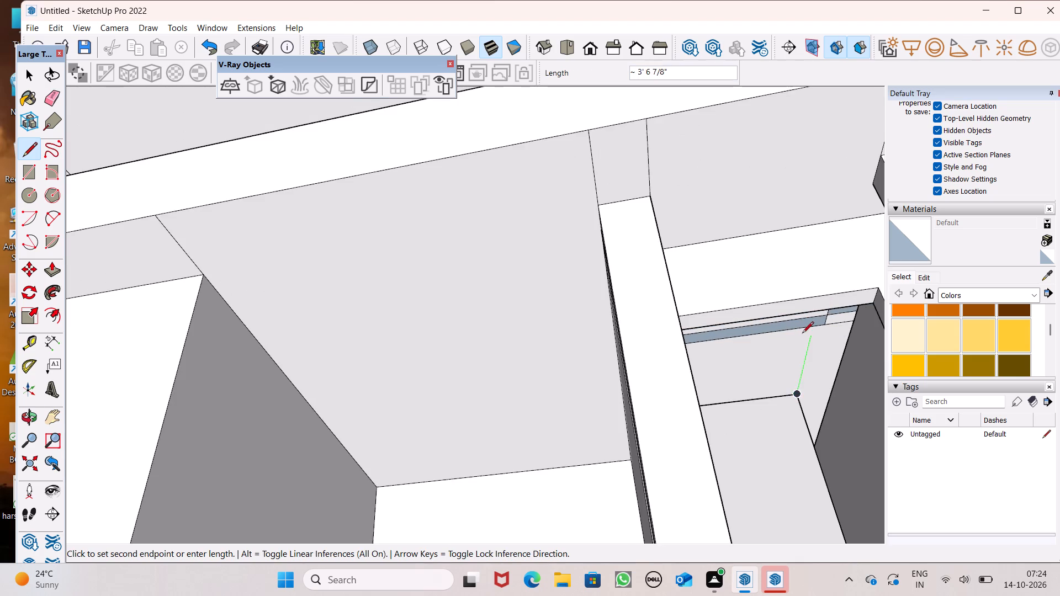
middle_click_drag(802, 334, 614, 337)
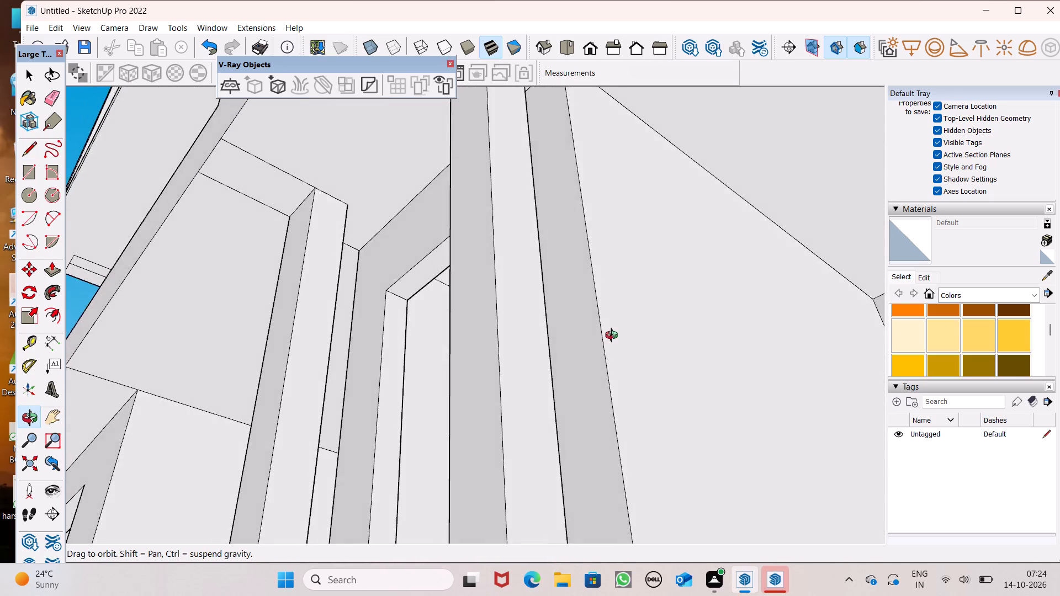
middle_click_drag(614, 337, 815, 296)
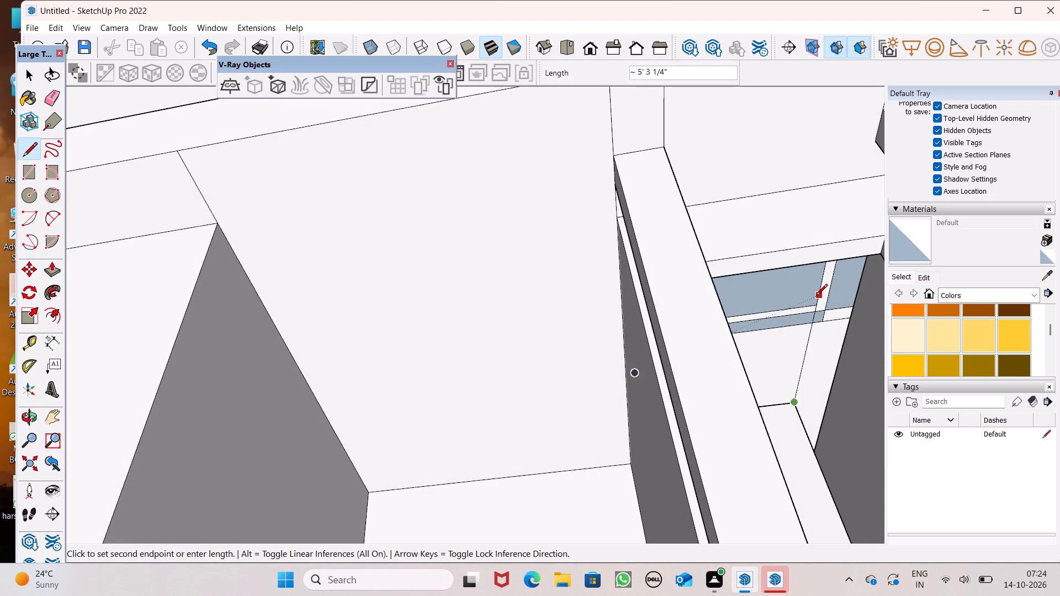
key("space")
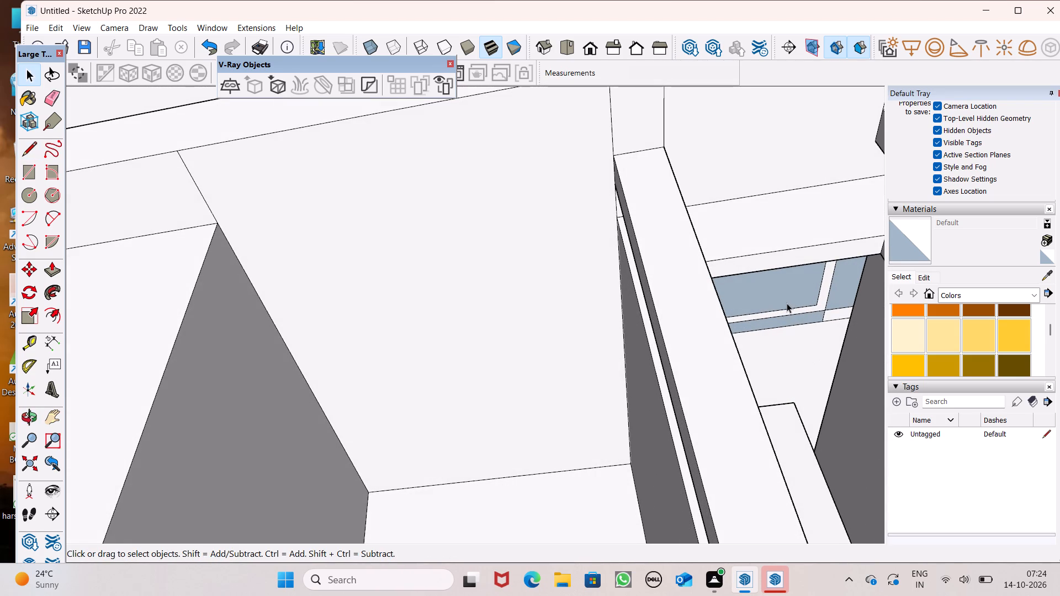
Examine the building's front and the far wall and ceiling of the ground-storey interior.
scroll(791, 302, "up", 2)
scroll(753, 278, "down", 6)
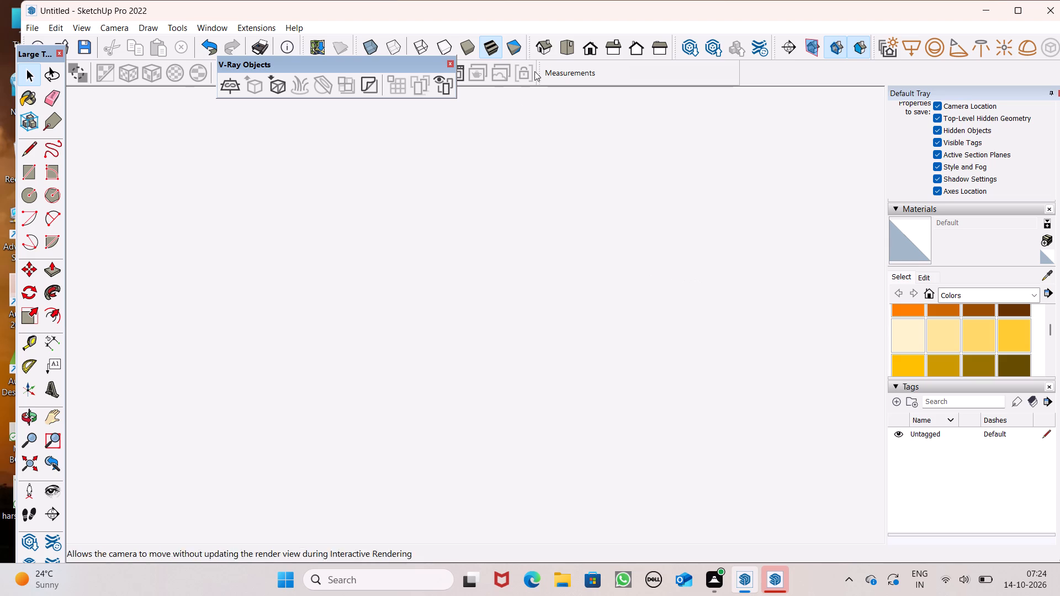
left_click(565, 49)
left_click(590, 51)
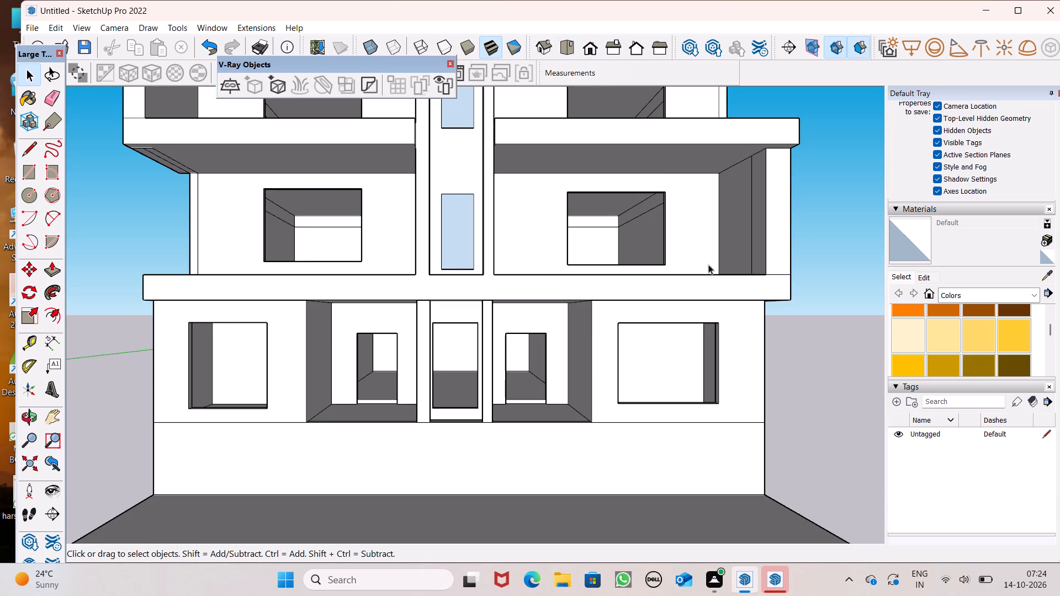
scroll(708, 265, "down", 4)
scroll(571, 283, "up", 7)
scroll(478, 339, "up", 8)
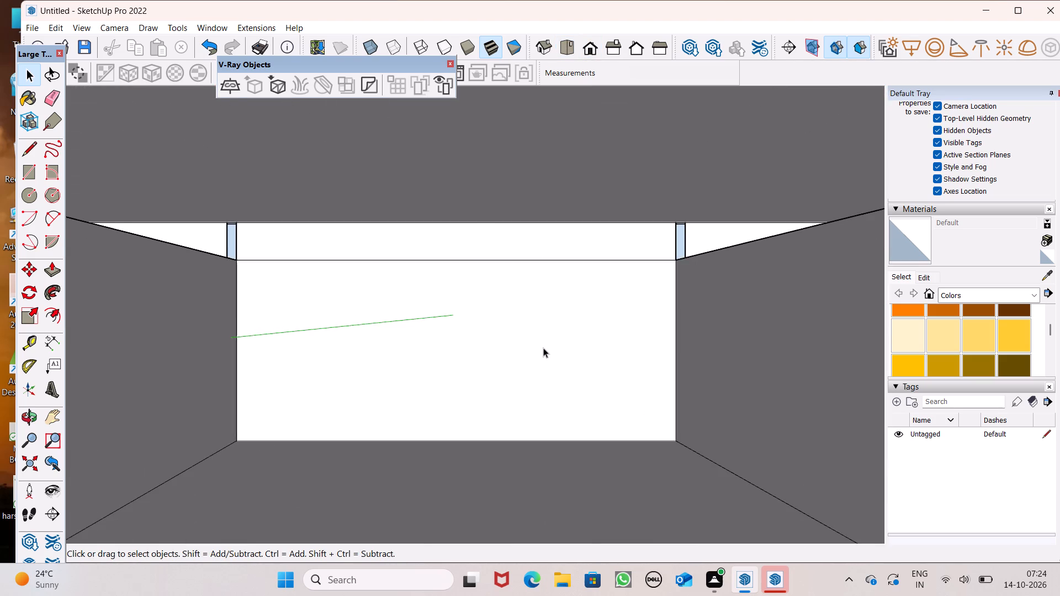
scroll(543, 348, "up", 1)
scroll(537, 339, "down", 9)
Examine the ceiling and side-wall edges inside the ground storey's central opening from below at an angle.
middle_click_drag(597, 344, 598, 344)
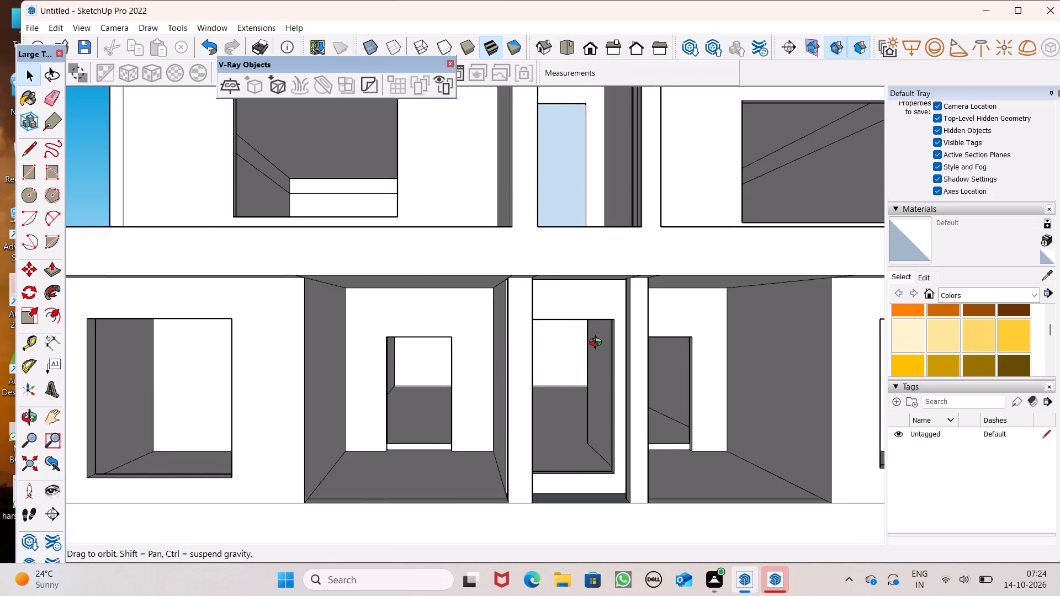
middle_click_drag(598, 344, 660, 259)
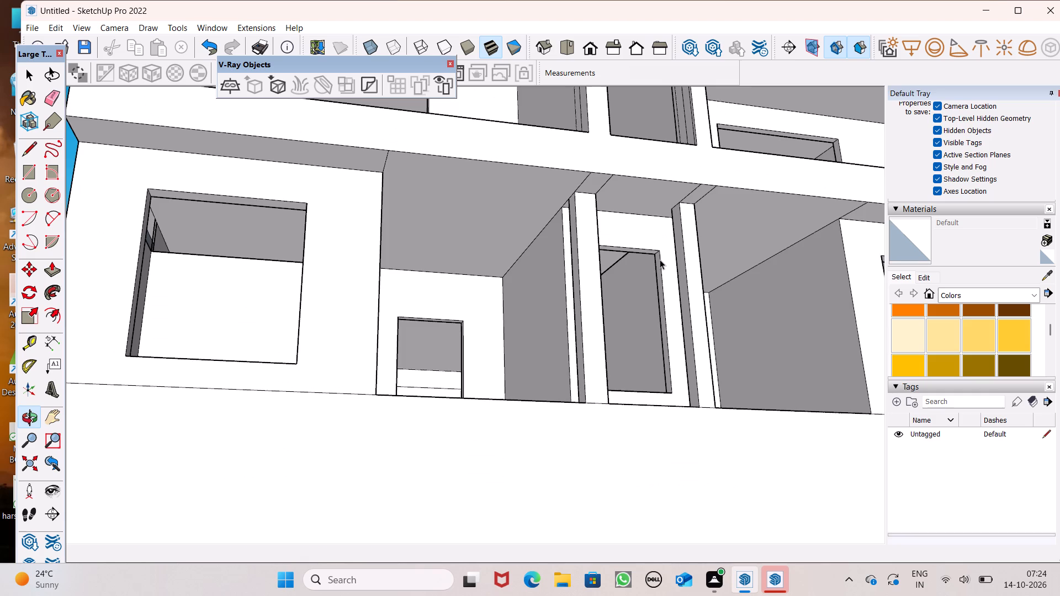
scroll(628, 287, "up", 14)
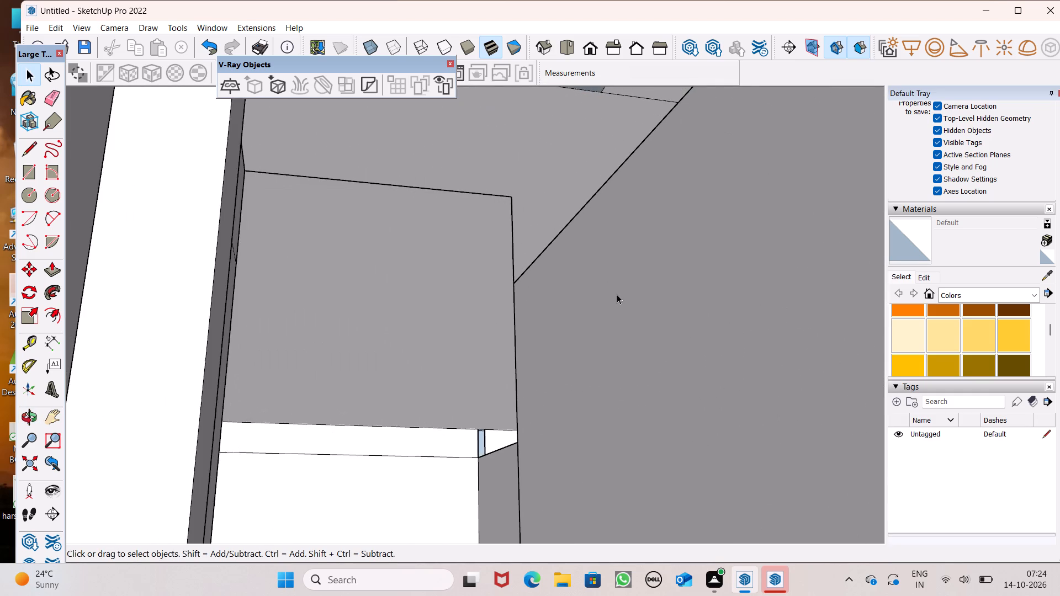
middle_click_drag(617, 295, 625, 310)
scroll(625, 310, "up", 1)
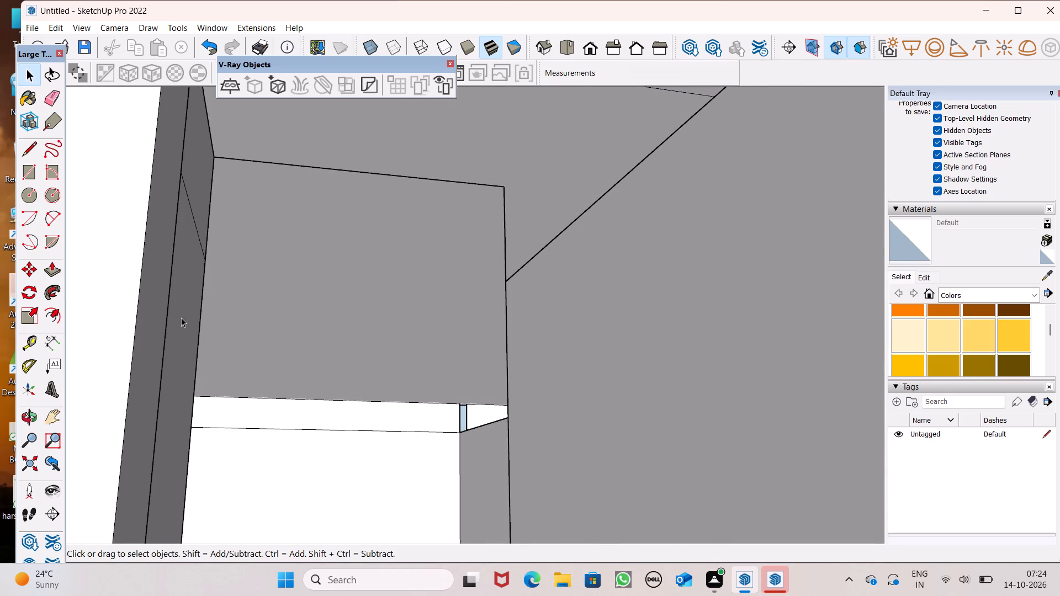
left_click(61, 418)
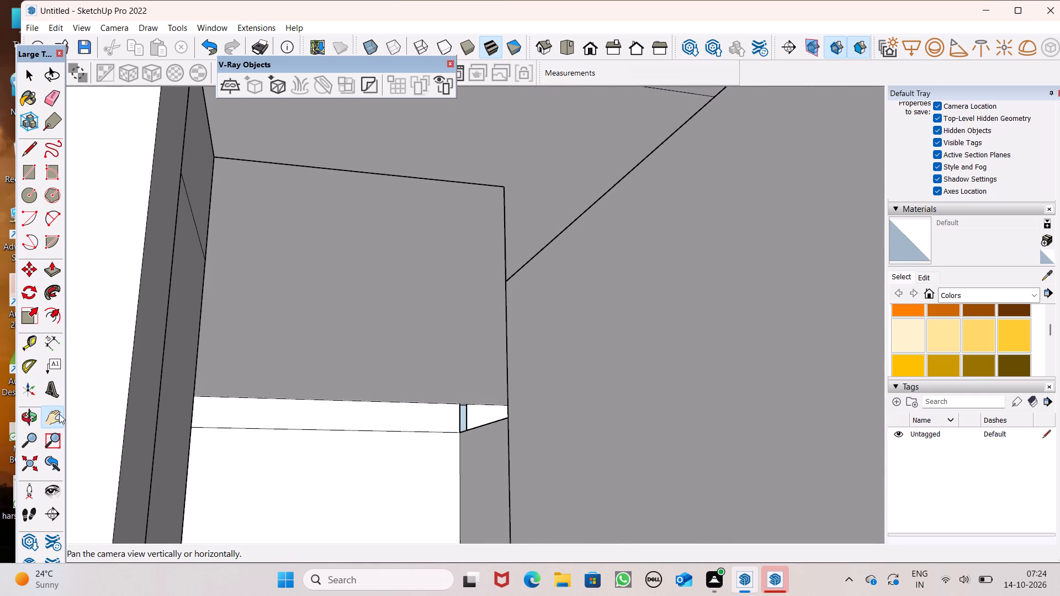
left_click_drag(402, 349, 325, 343)
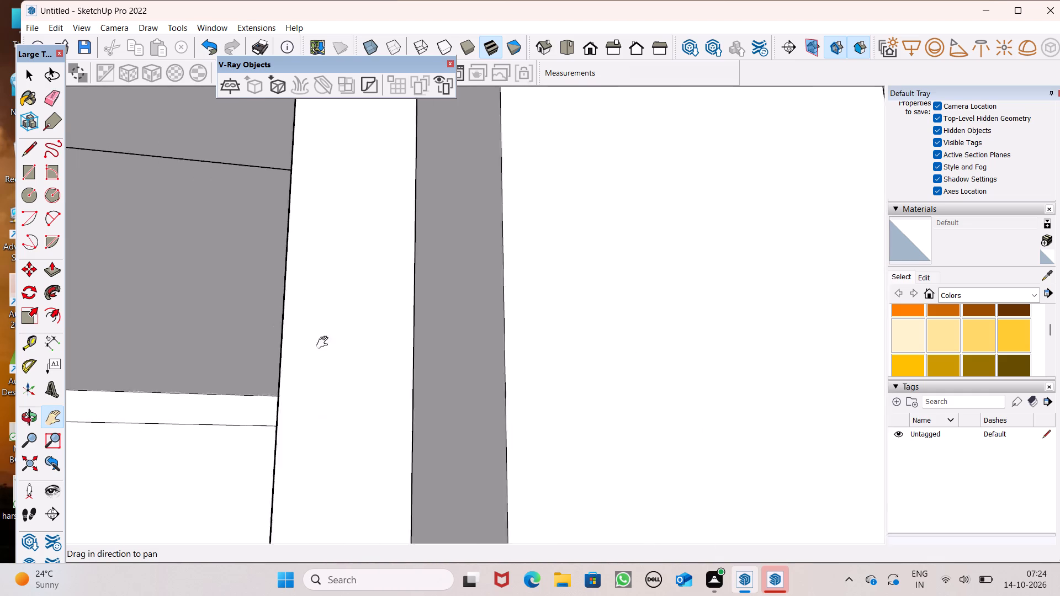
left_click_drag(325, 343, 364, 358)
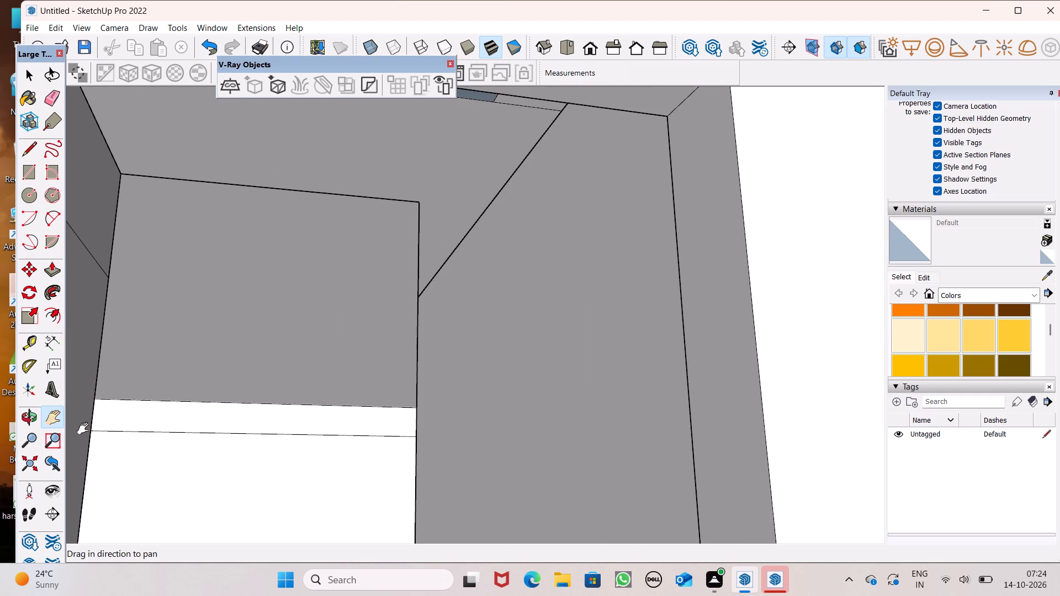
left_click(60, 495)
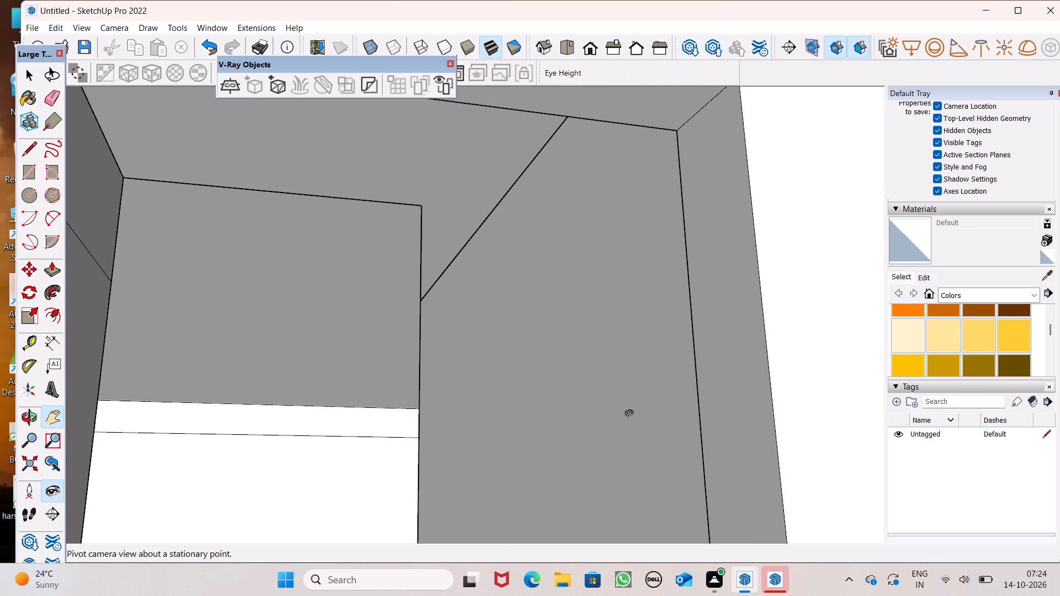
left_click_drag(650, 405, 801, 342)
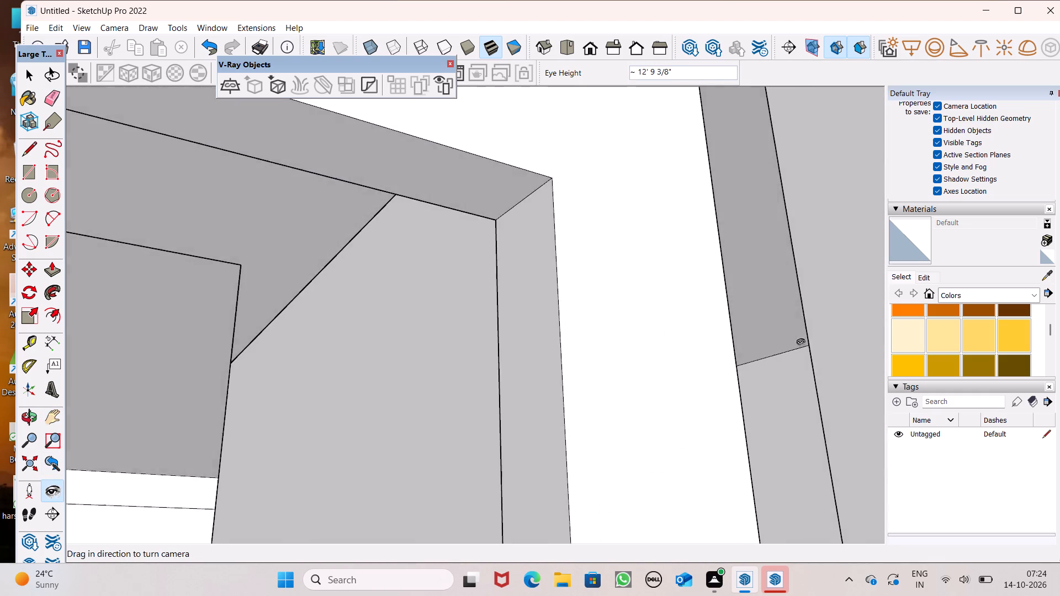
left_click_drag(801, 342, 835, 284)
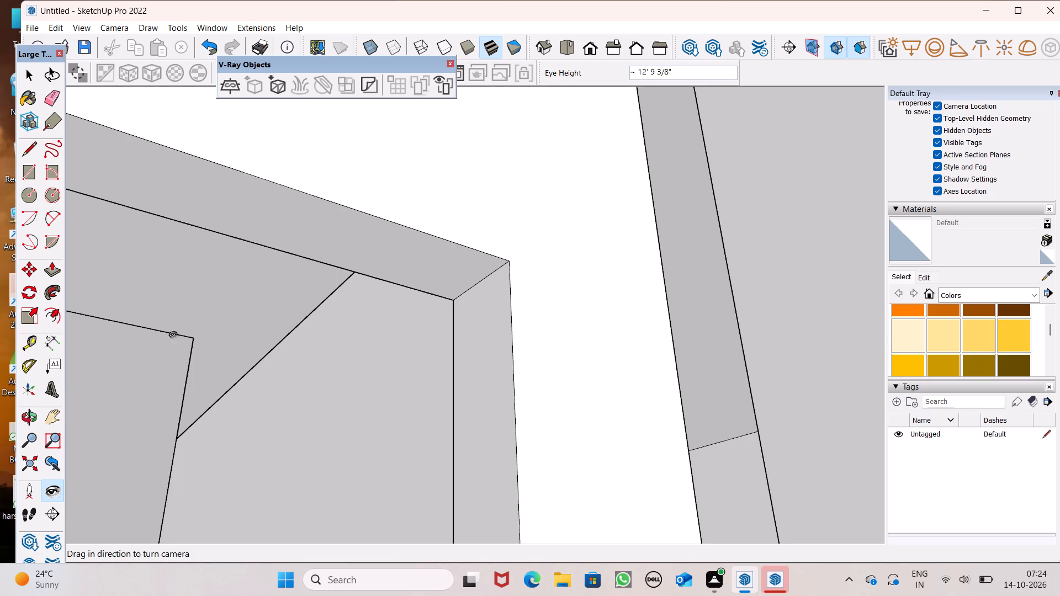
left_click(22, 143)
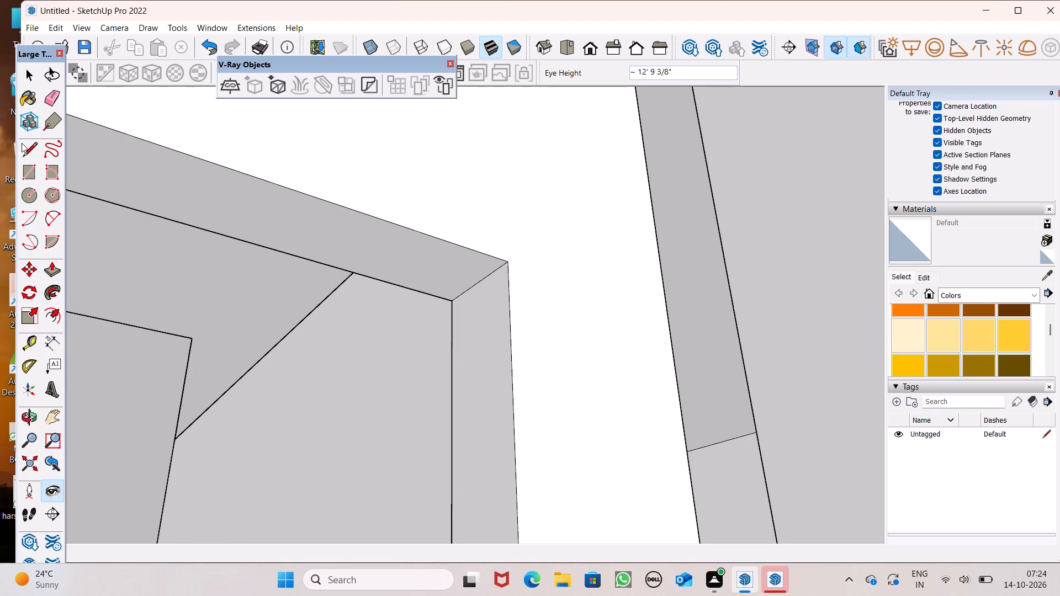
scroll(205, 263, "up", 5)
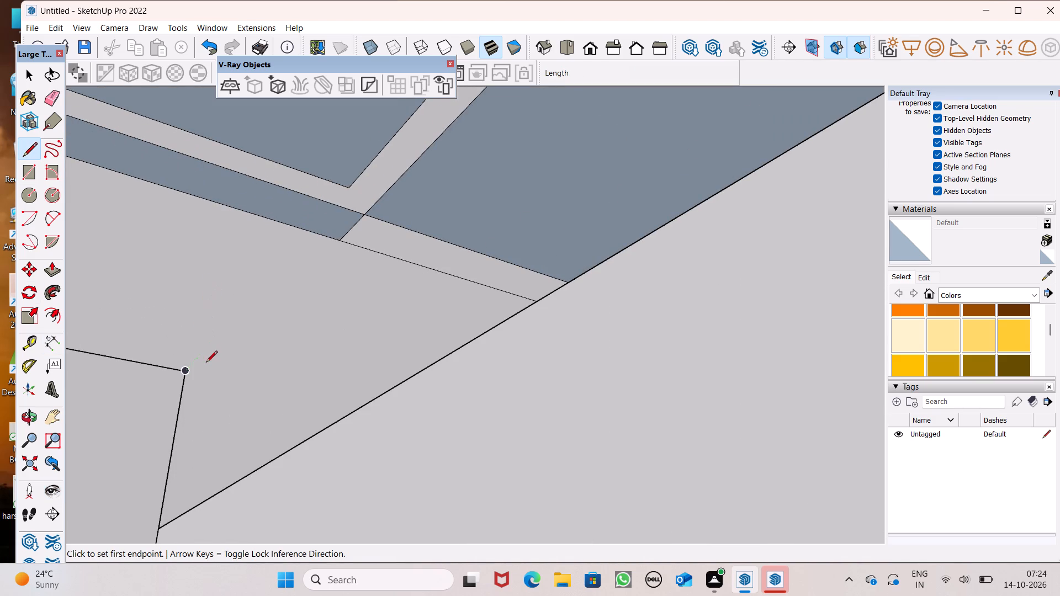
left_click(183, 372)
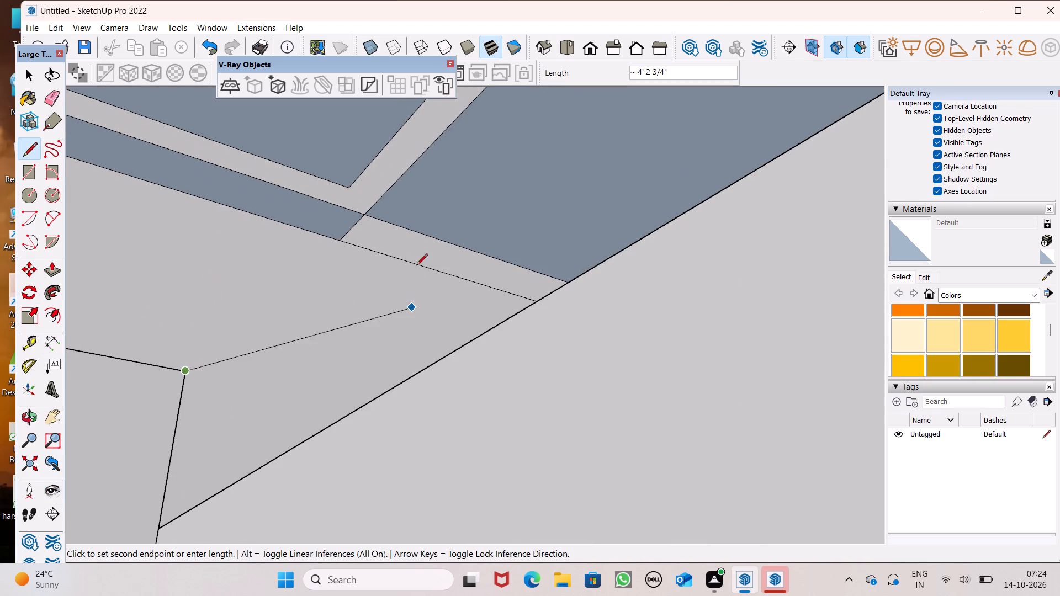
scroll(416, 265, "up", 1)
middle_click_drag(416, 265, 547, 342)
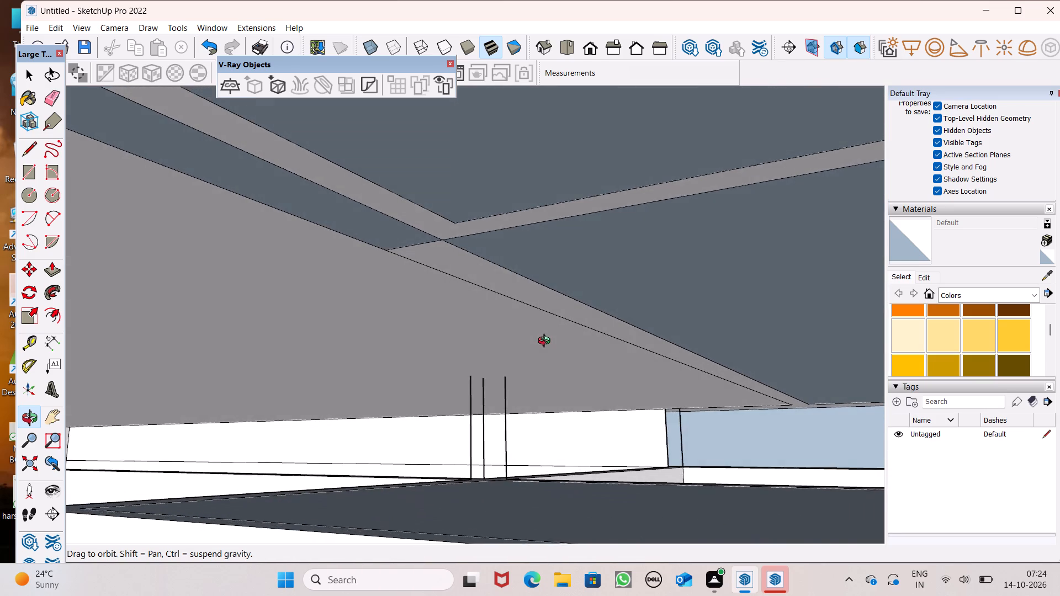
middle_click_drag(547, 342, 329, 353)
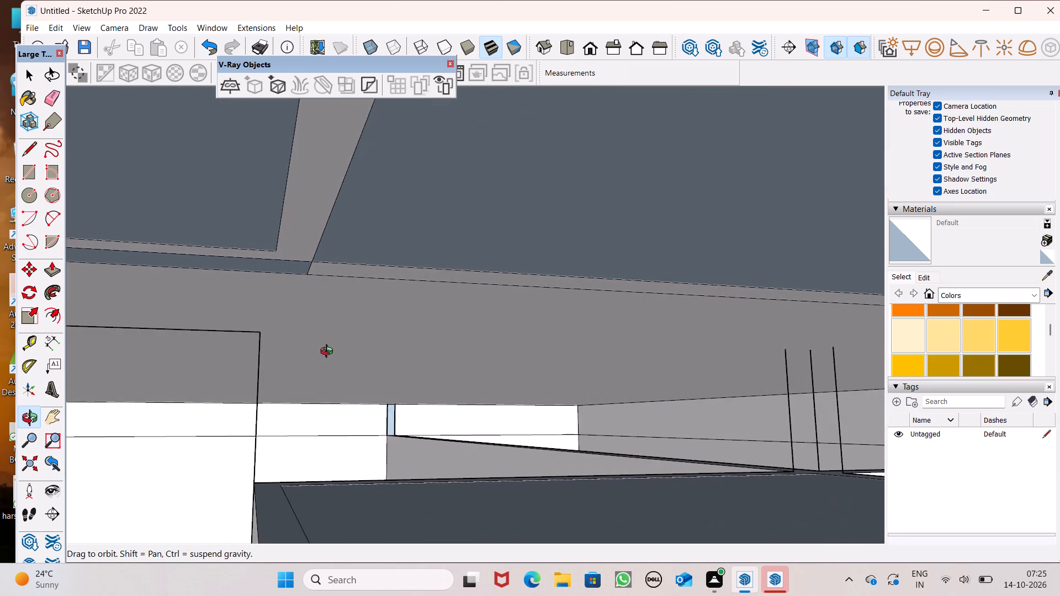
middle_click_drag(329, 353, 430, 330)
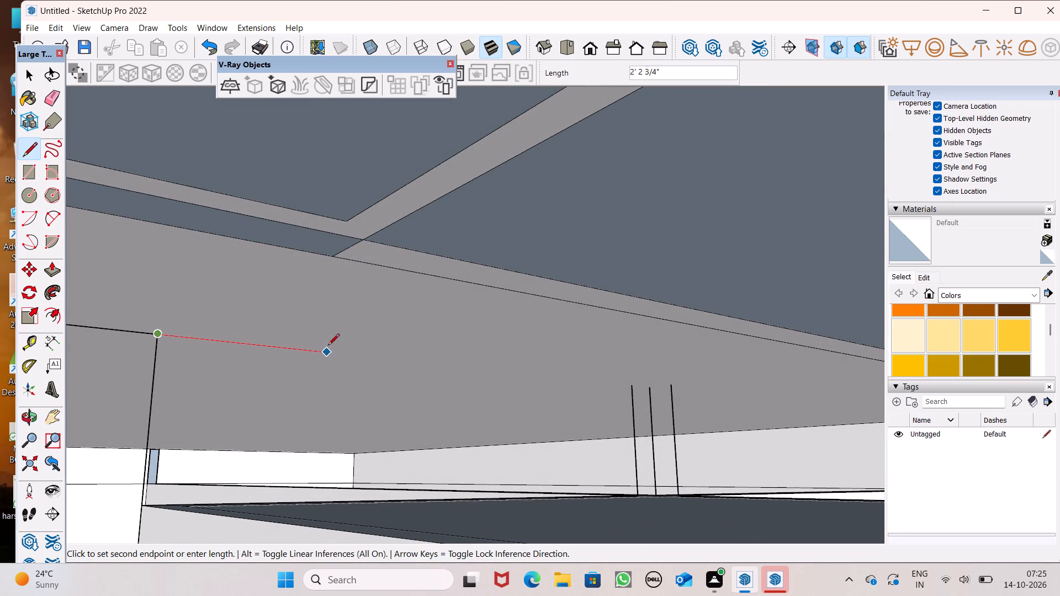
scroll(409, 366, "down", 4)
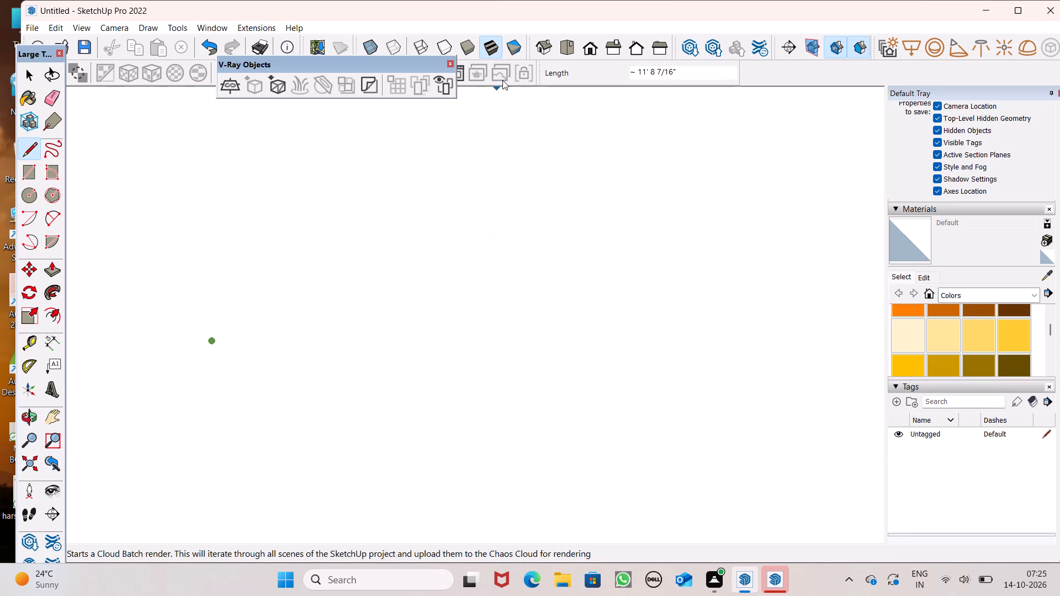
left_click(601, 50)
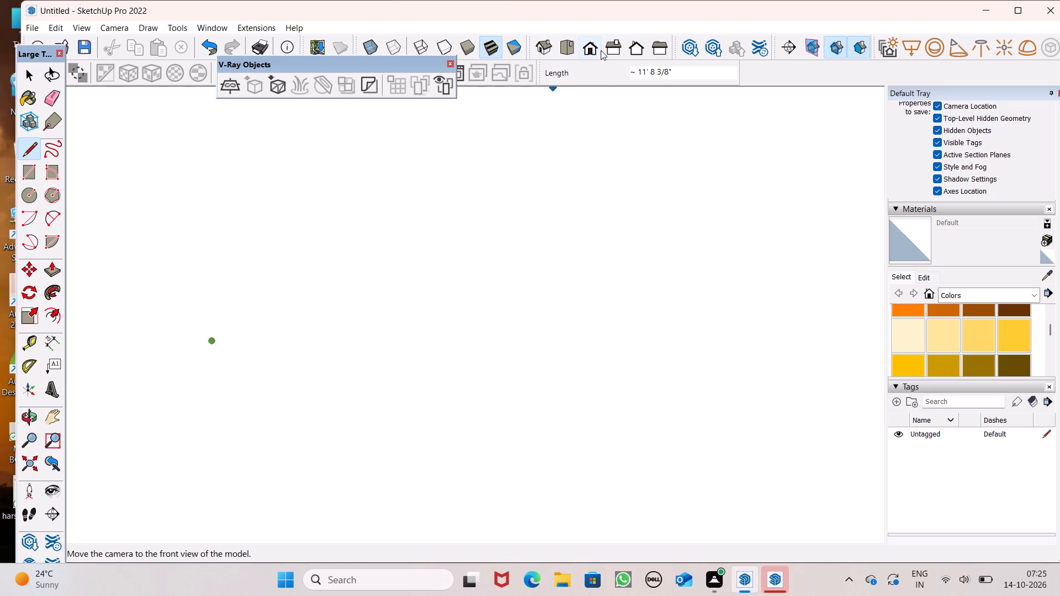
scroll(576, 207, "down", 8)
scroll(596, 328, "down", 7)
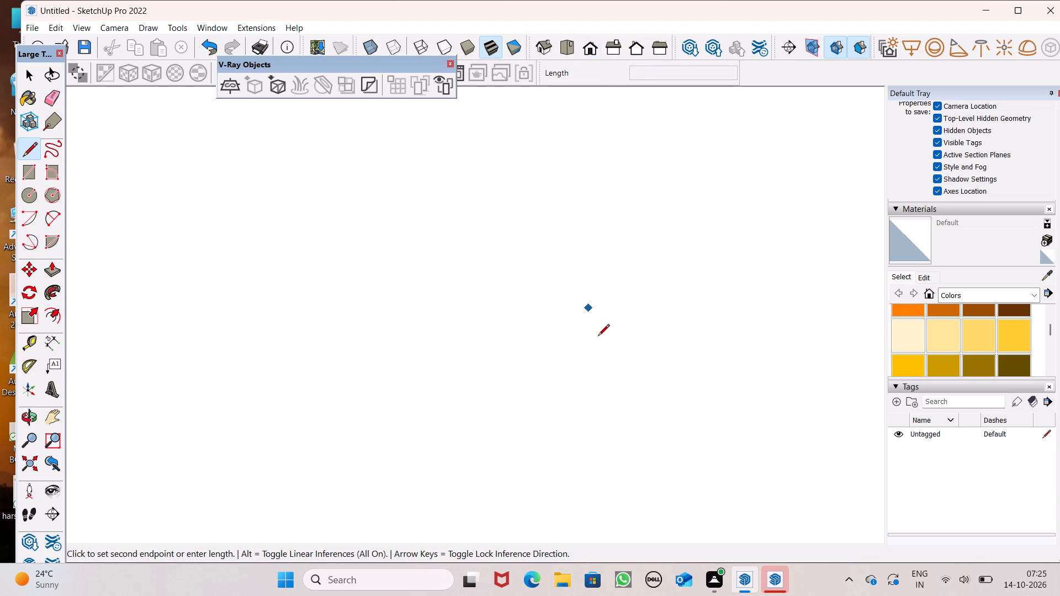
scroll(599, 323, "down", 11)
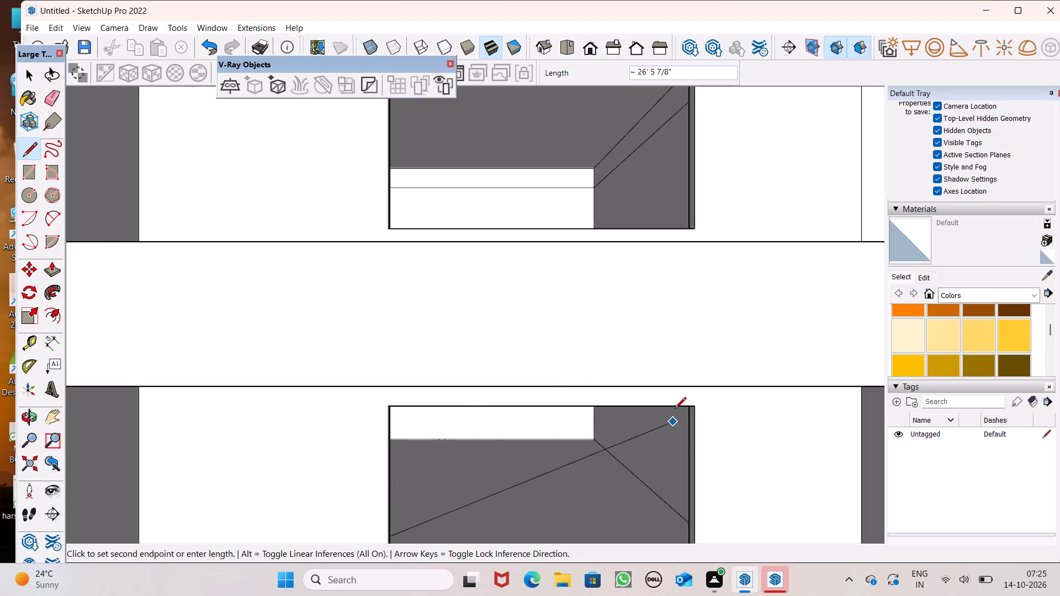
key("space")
Examine the building's front, from the upper storeys and central shaft down to the ground-storey openings.
scroll(612, 330, "down", 14)
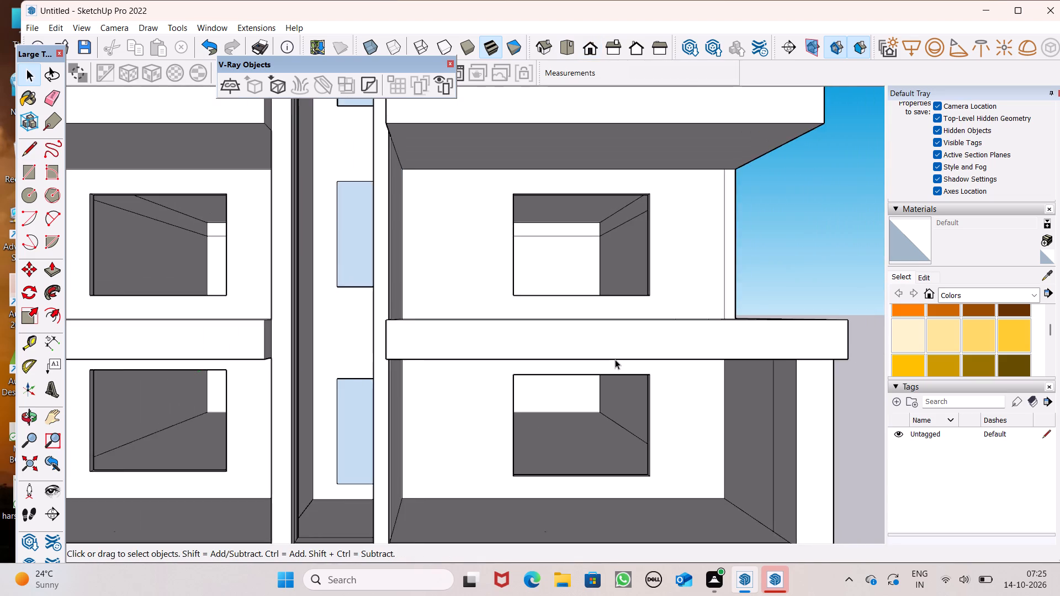
scroll(615, 359, "down", 2)
scroll(363, 403, "up", 8)
middle_click(370, 407)
scroll(440, 443, "up", 1)
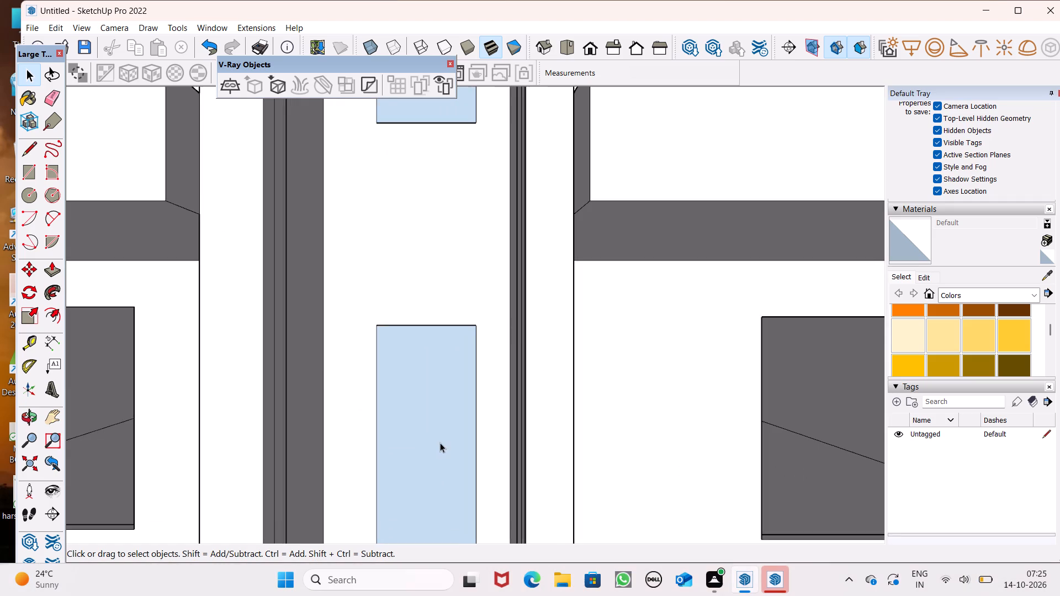
scroll(512, 337, "down", 15)
middle_click_drag(546, 483, 556, 390)
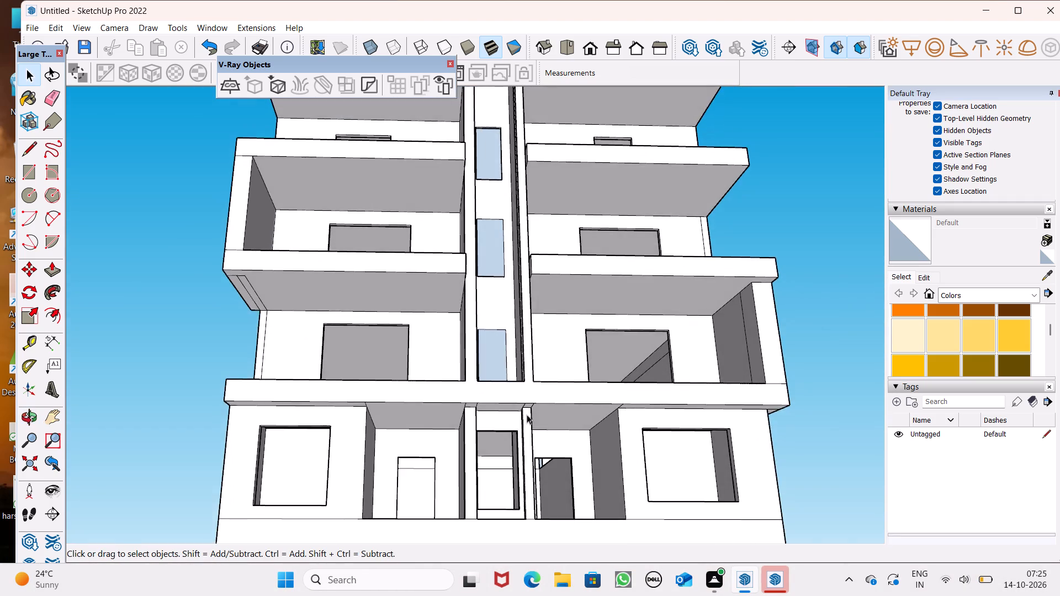
Examine the side-wall top corner and the ceiling edges inside the ground storey's central opening from below.
scroll(522, 418, "up", 8)
scroll(511, 462, "up", 10)
middle_click_drag(513, 458, 608, 454)
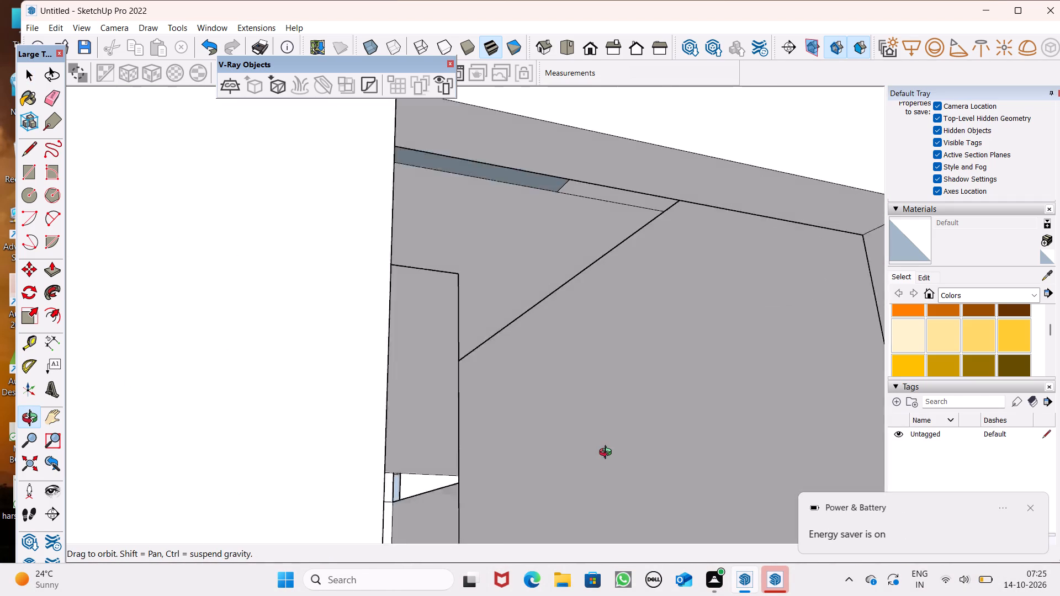
middle_click_drag(608, 454, 562, 465)
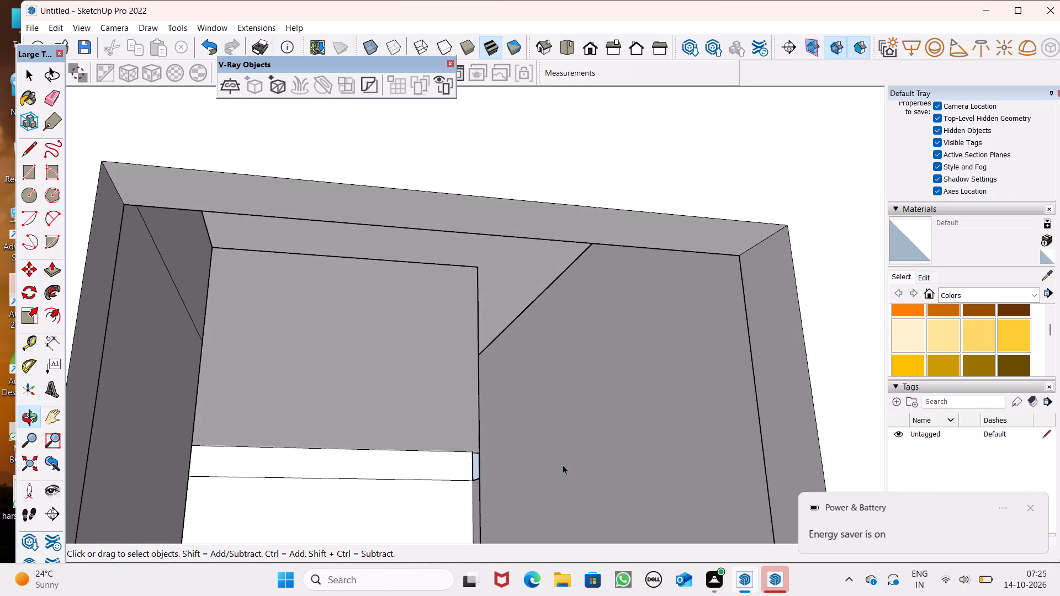
scroll(566, 449, "up", 4)
middle_click_drag(587, 450, 632, 437)
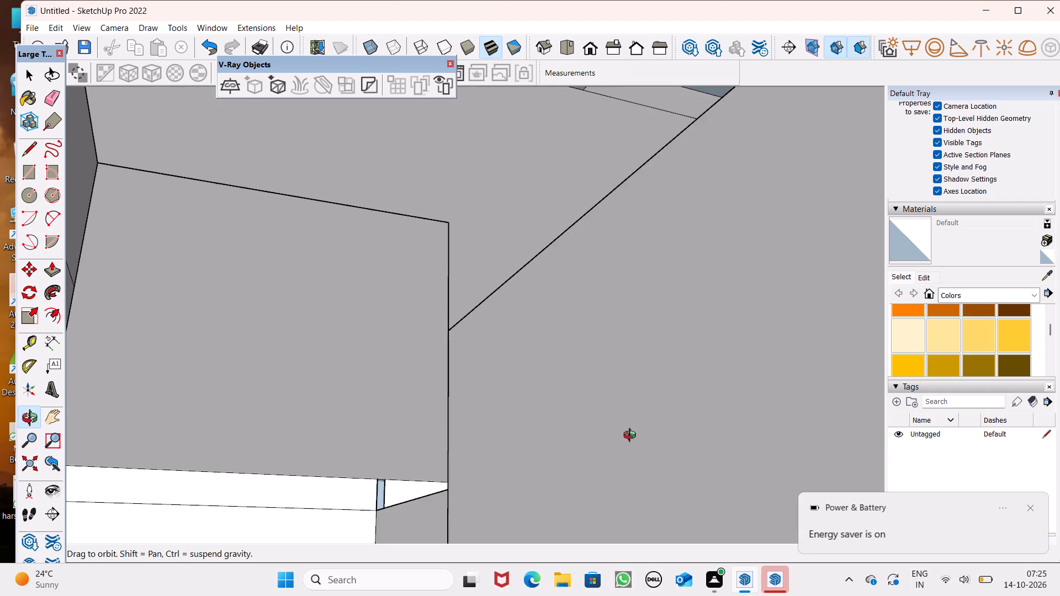
middle_click_drag(632, 437, 668, 439)
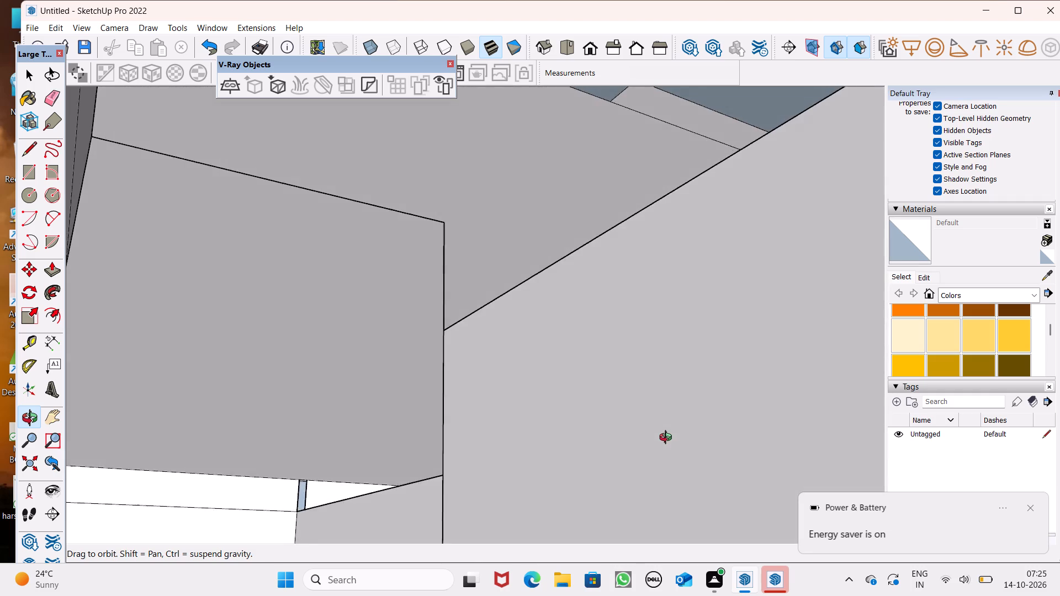
middle_click_drag(668, 439, 611, 475)
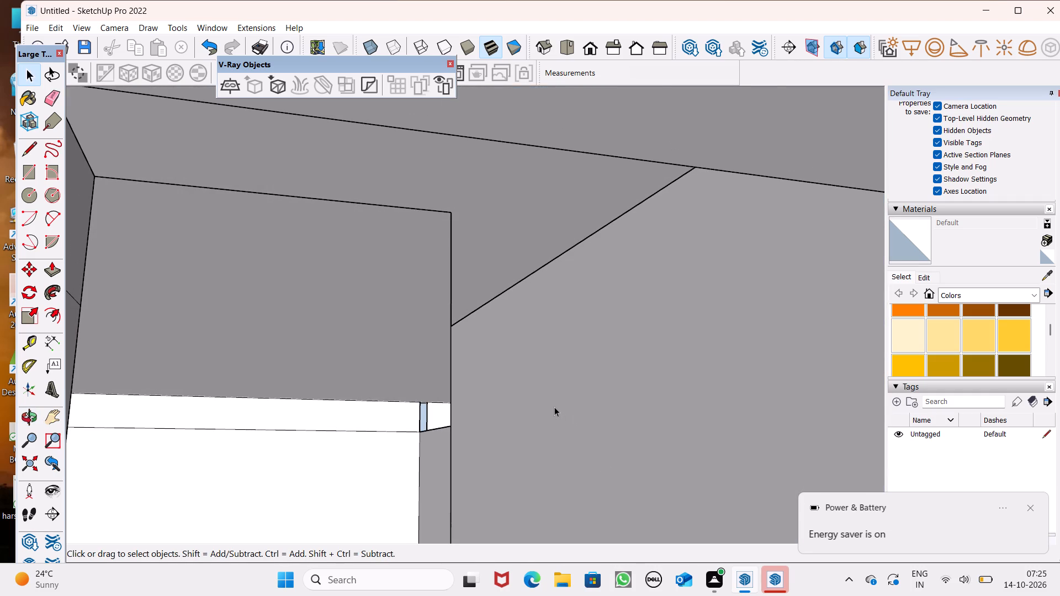
scroll(554, 407, "up", 2)
left_click(49, 415)
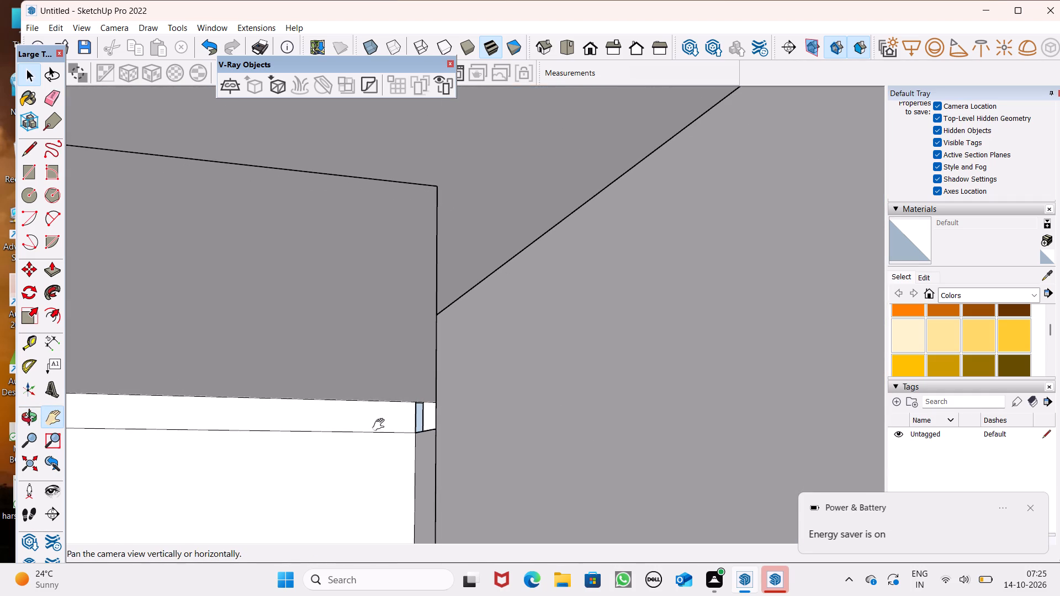
left_click_drag(692, 425, 844, 444)
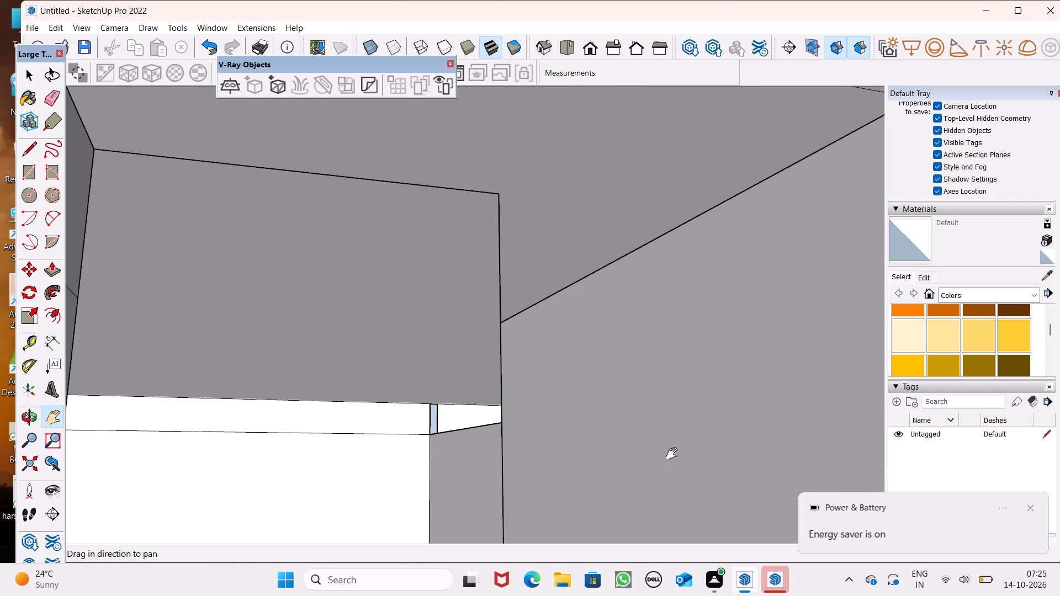
left_click_drag(575, 464, 718, 478)
left_click_drag(496, 305, 429, 312)
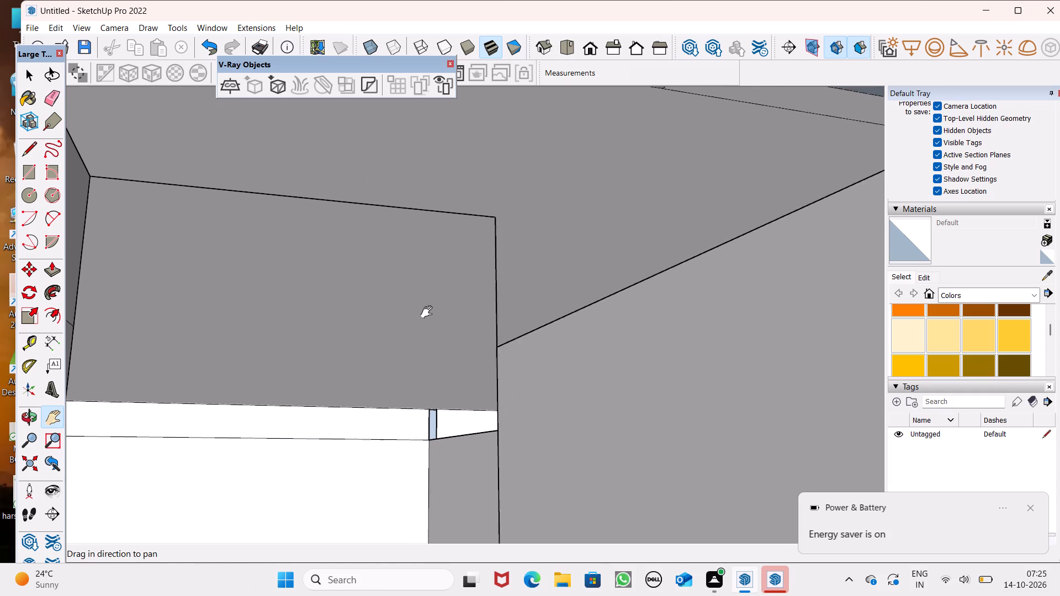
left_click_drag(429, 312, 468, 349)
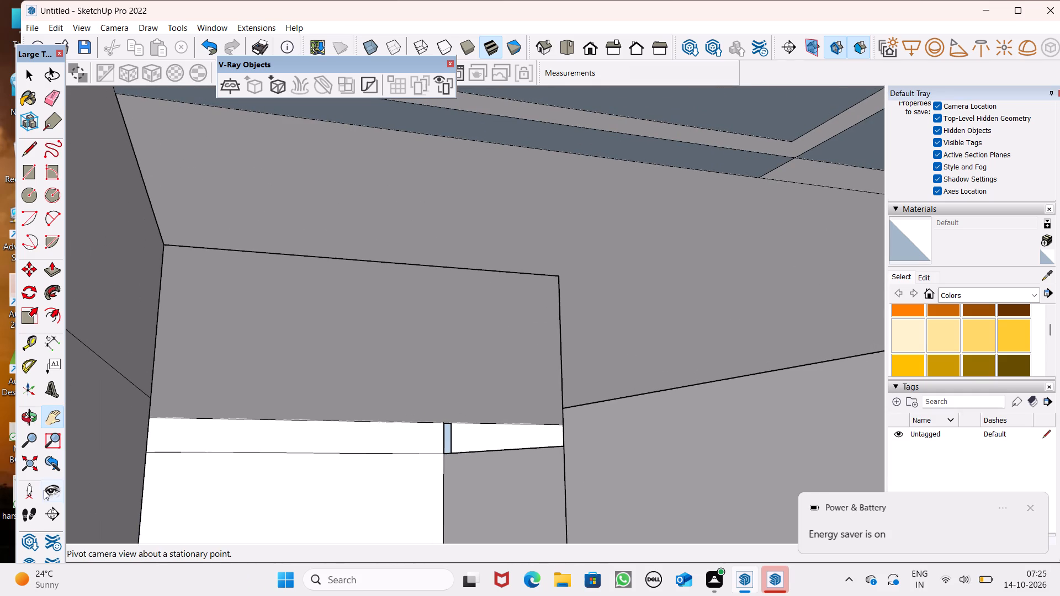
Draw a line about 10' 6 1/2" from the vertical edge's free top end to the wall's top corner, closing the interior side wall.
left_click(51, 490)
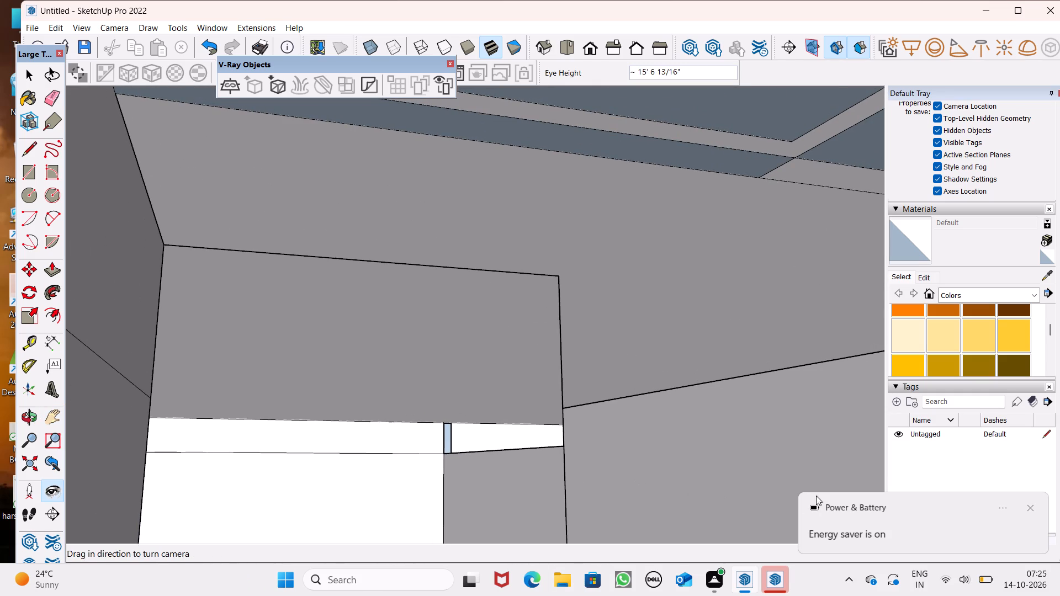
left_click_drag(702, 447, 762, 503)
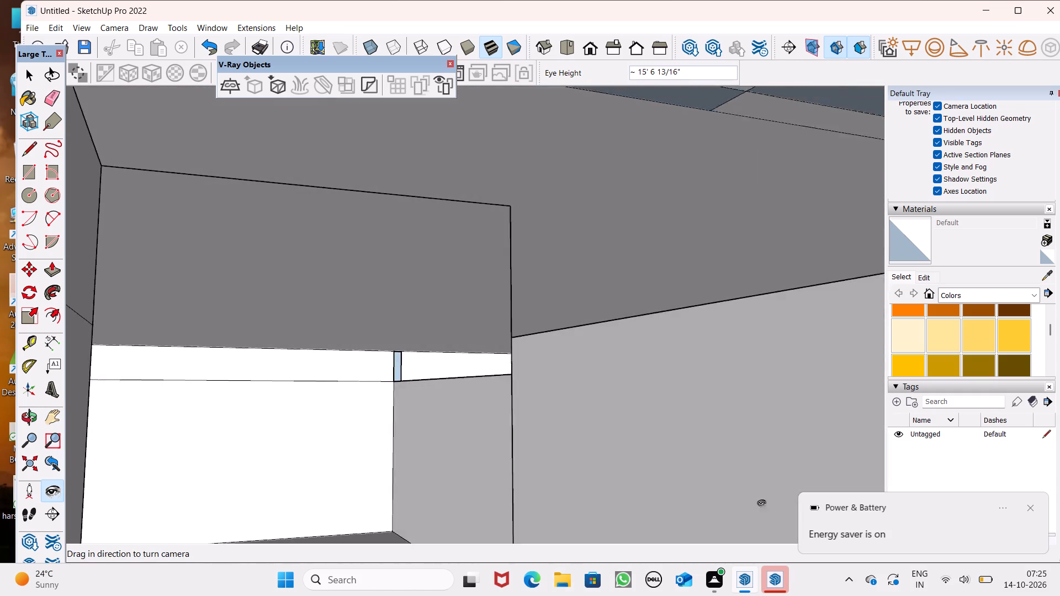
left_click_drag(762, 503, 861, 499)
left_click_drag(512, 444, 761, 427)
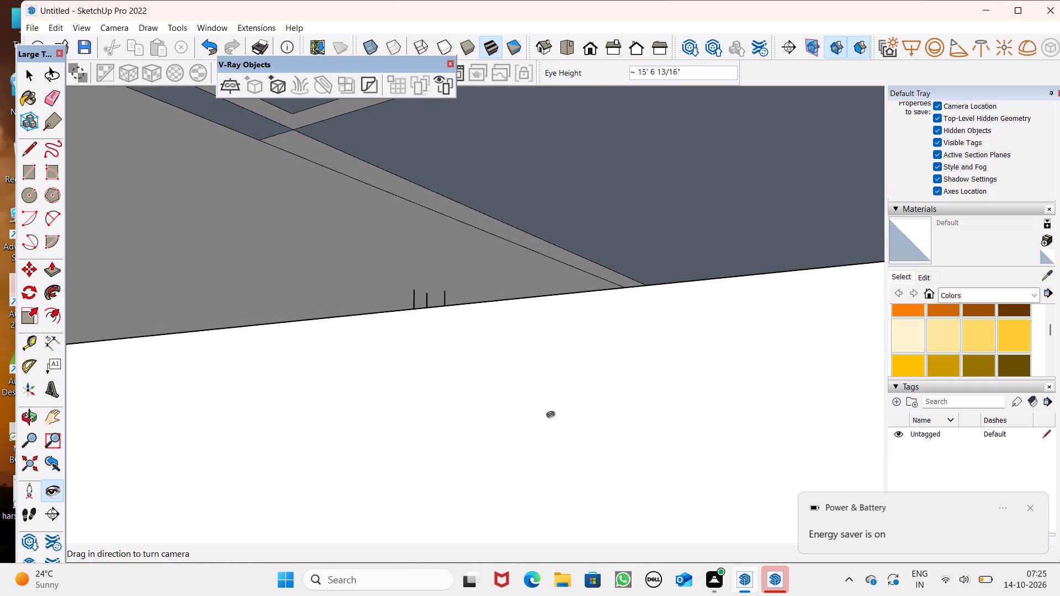
left_click_drag(551, 415, 770, 379)
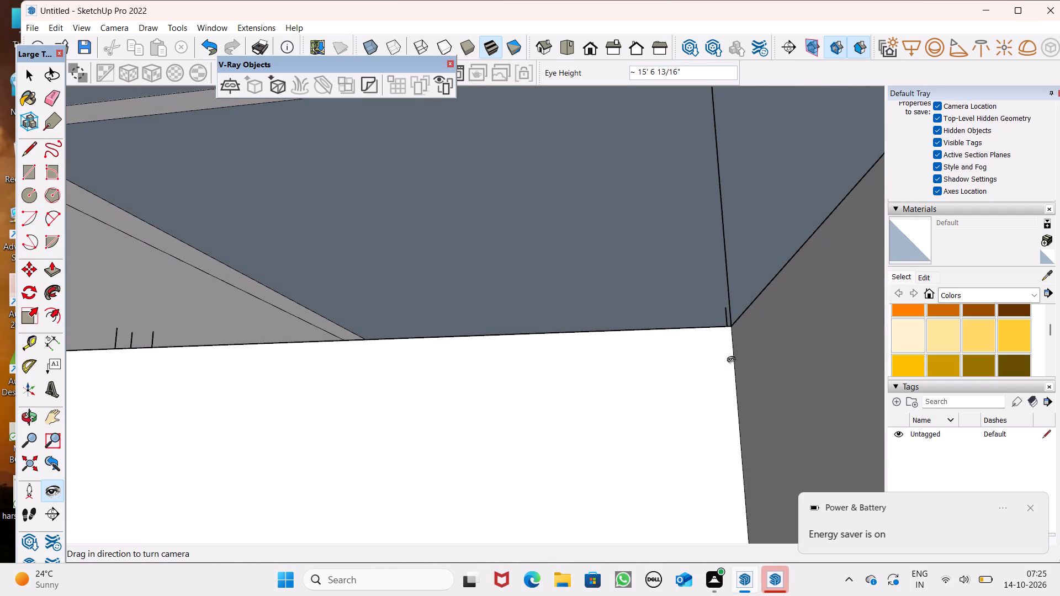
left_click_drag(624, 361, 643, 269)
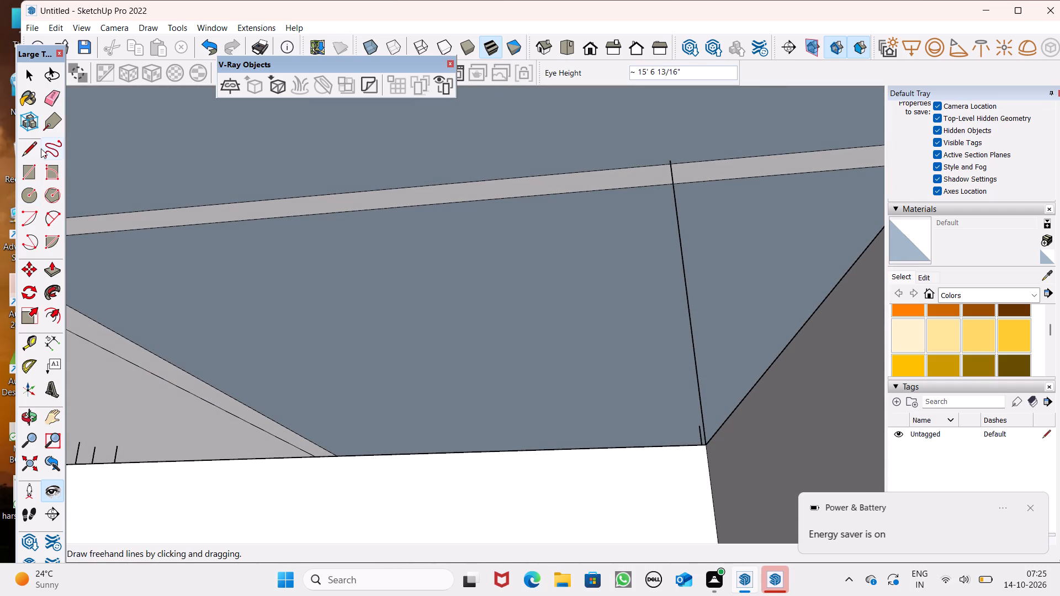
left_click(25, 152)
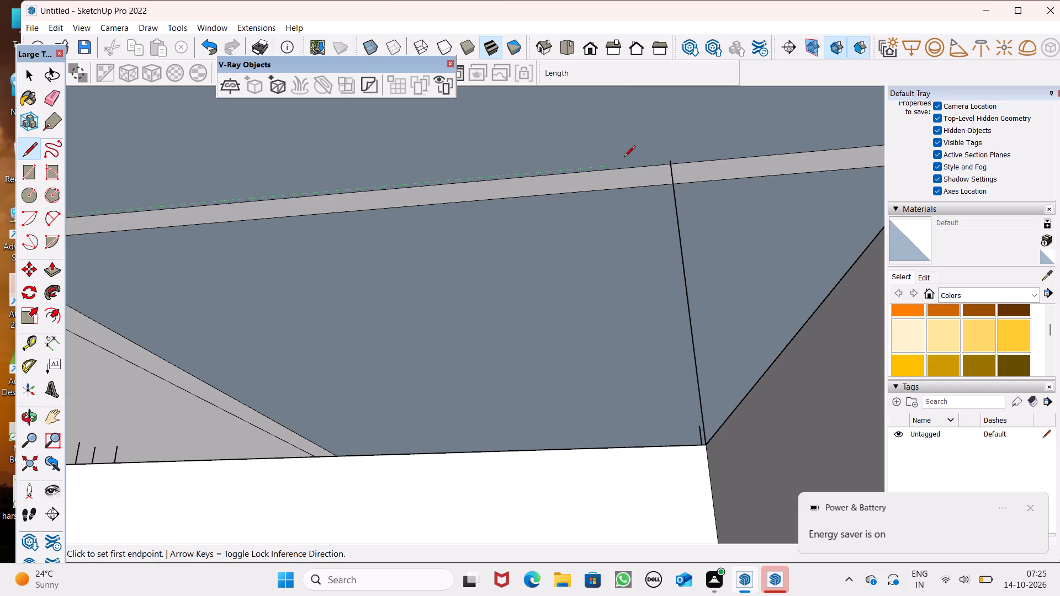
left_click(672, 165)
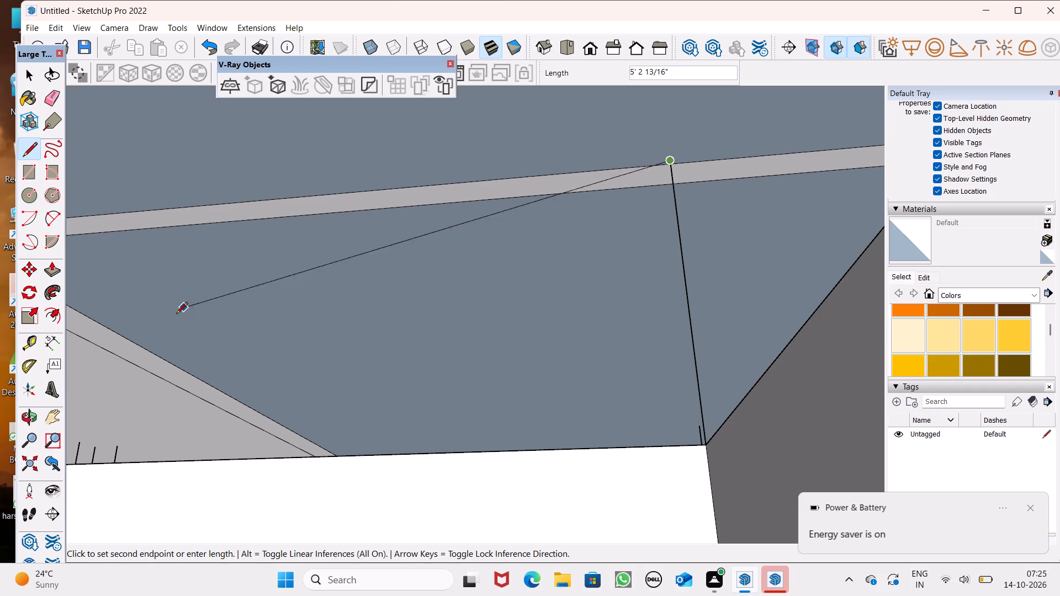
left_click(47, 489)
middle_click_drag(460, 278, 460, 298)
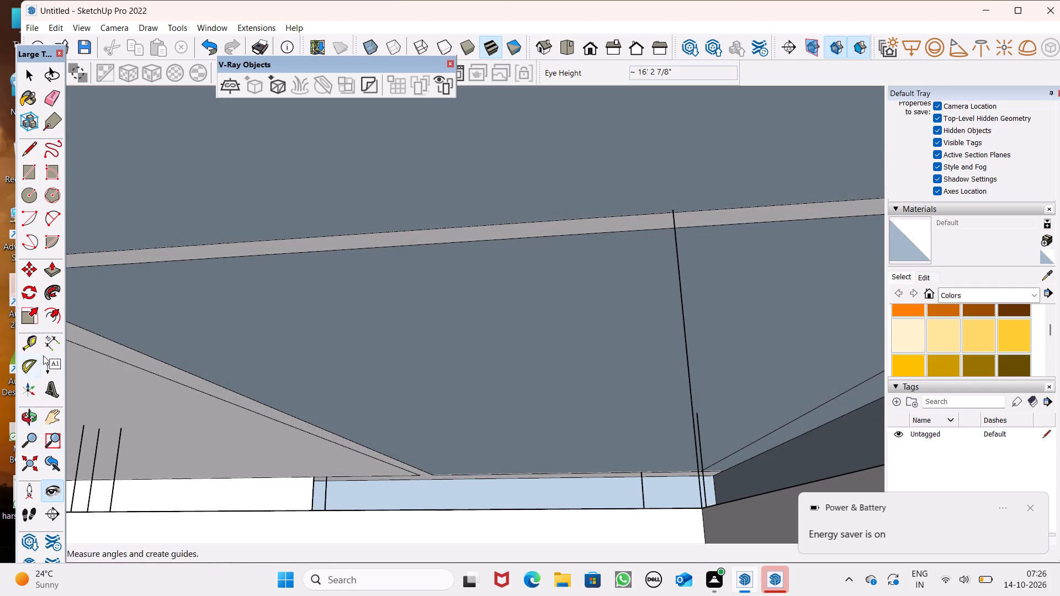
left_click(25, 150)
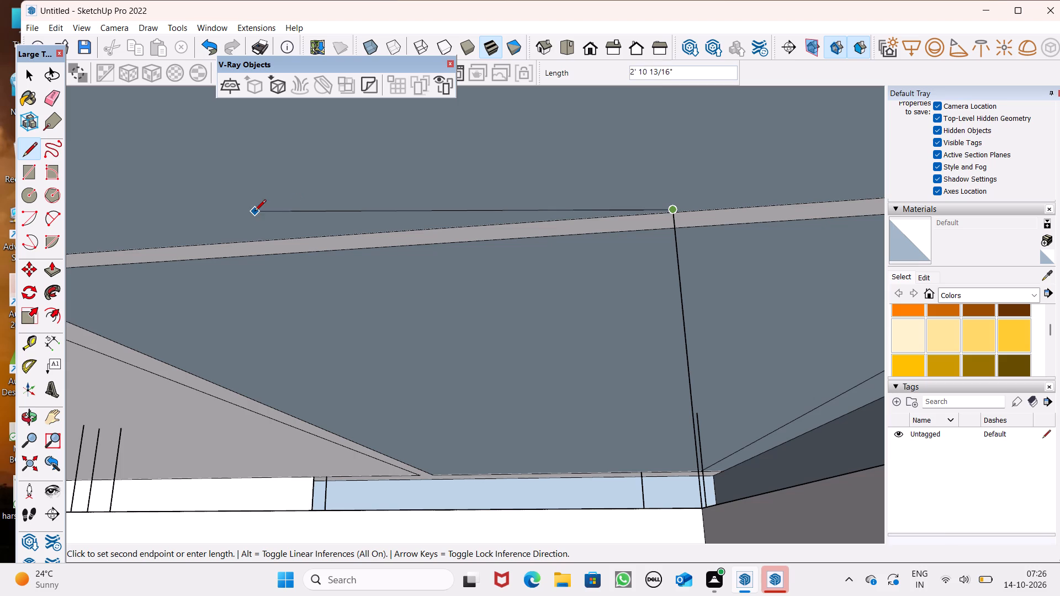
middle_click_drag(136, 251, 211, 248)
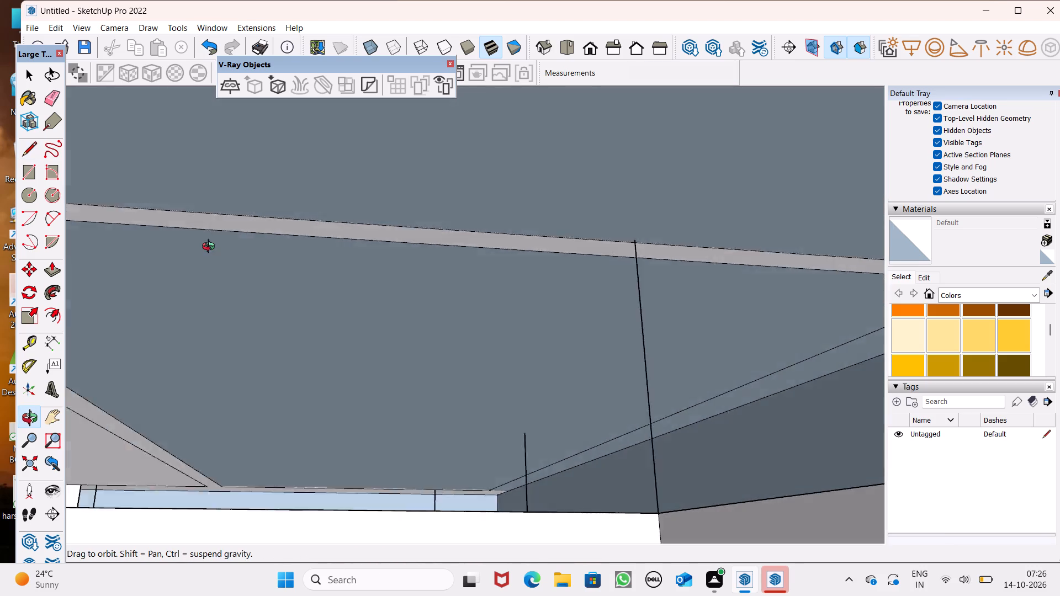
middle_click_drag(211, 248, 0, 289)
scroll(0, 289, "up", 1)
middle_click_drag(154, 233, 233, 256)
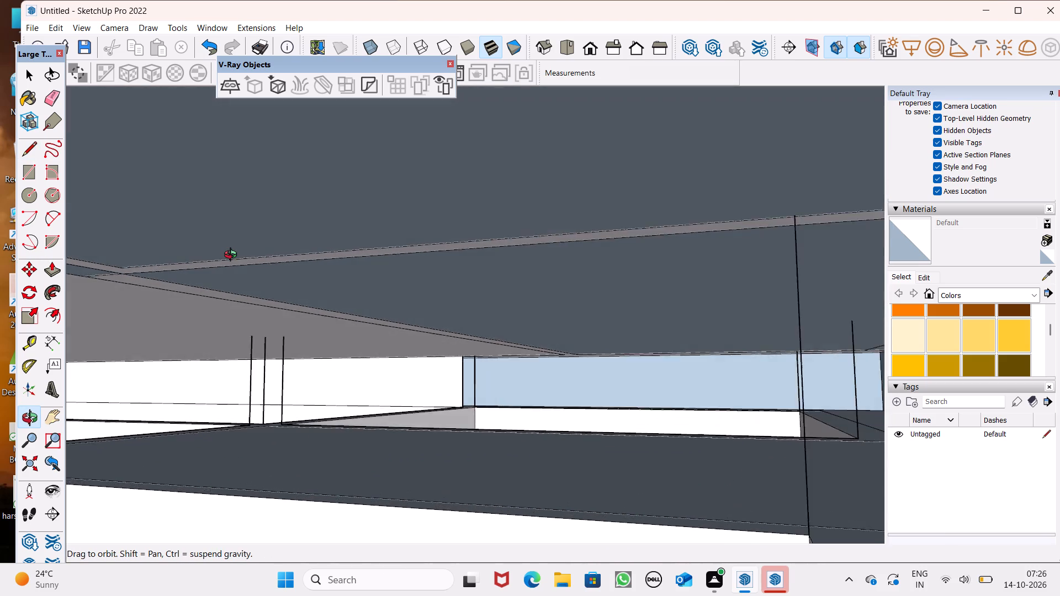
middle_click_drag(233, 256, 28, 251)
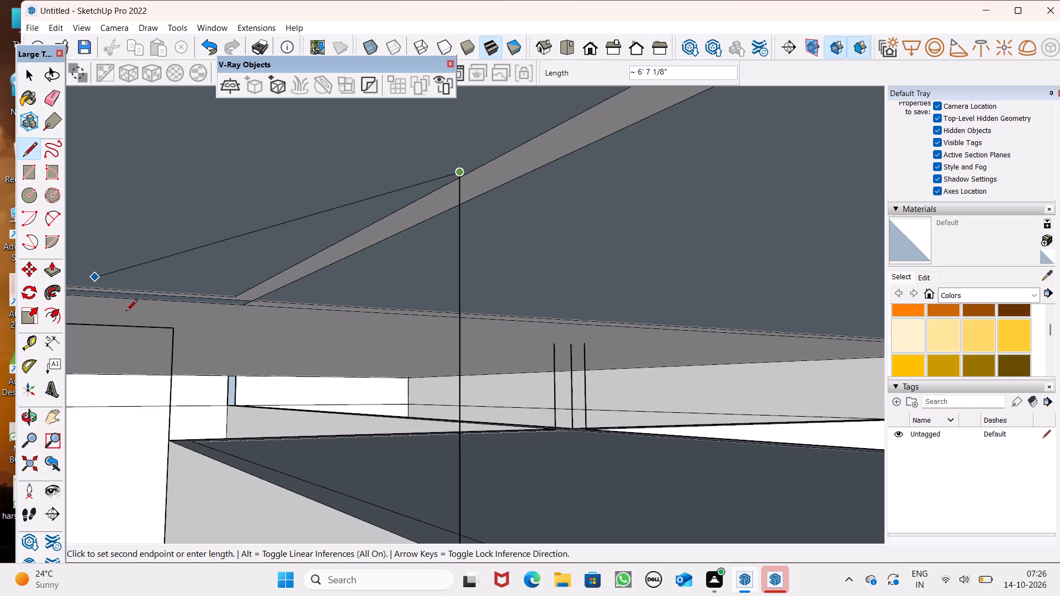
left_click(173, 331)
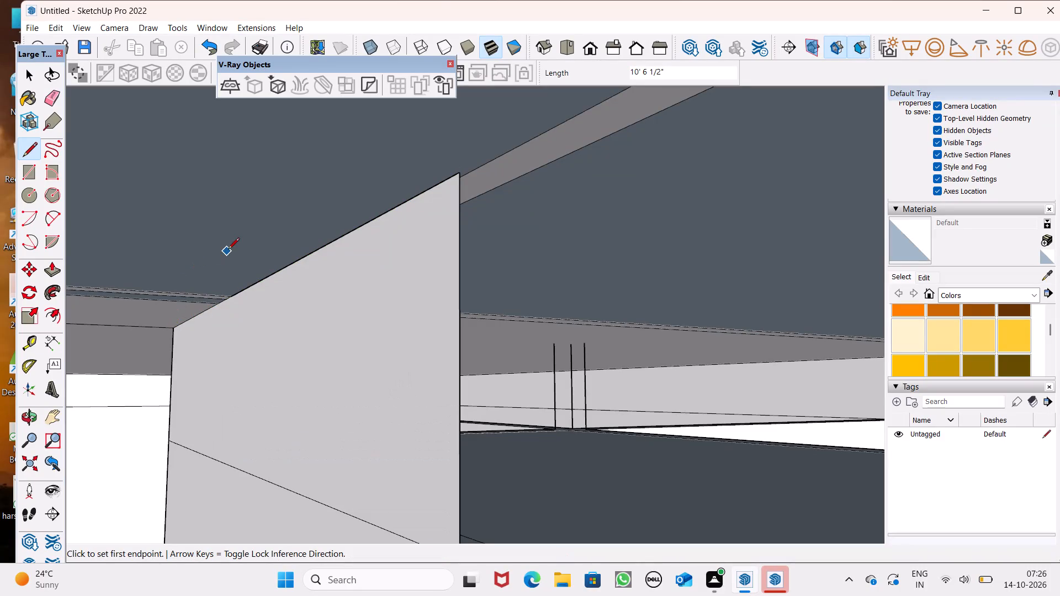
key("space")
Examine the building's front and the ceiling and side walls inside the ground storey's central opening.
scroll(387, 304, "down", 3)
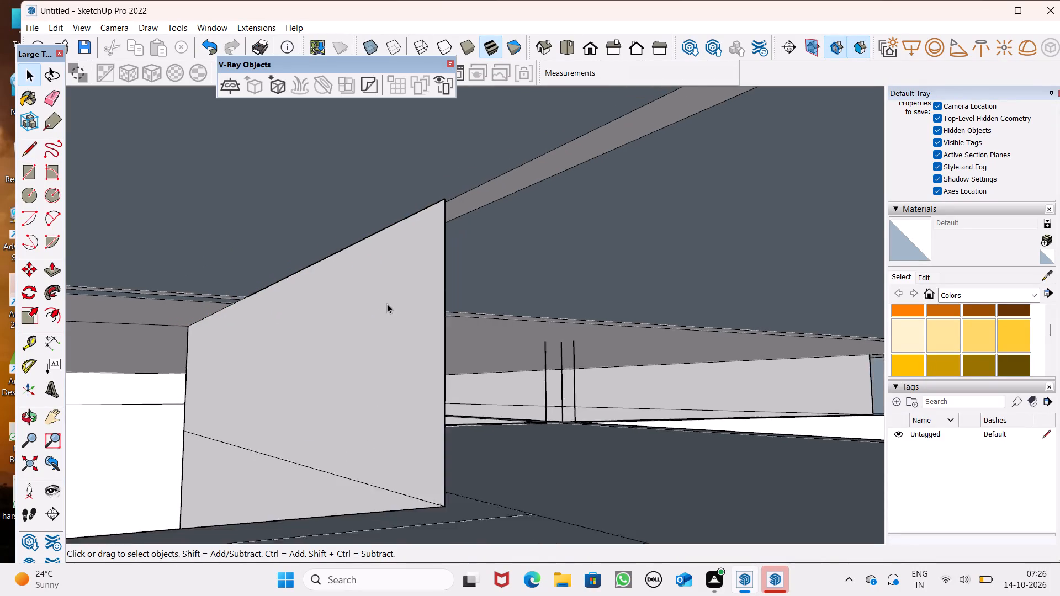
scroll(387, 304, "down", 2)
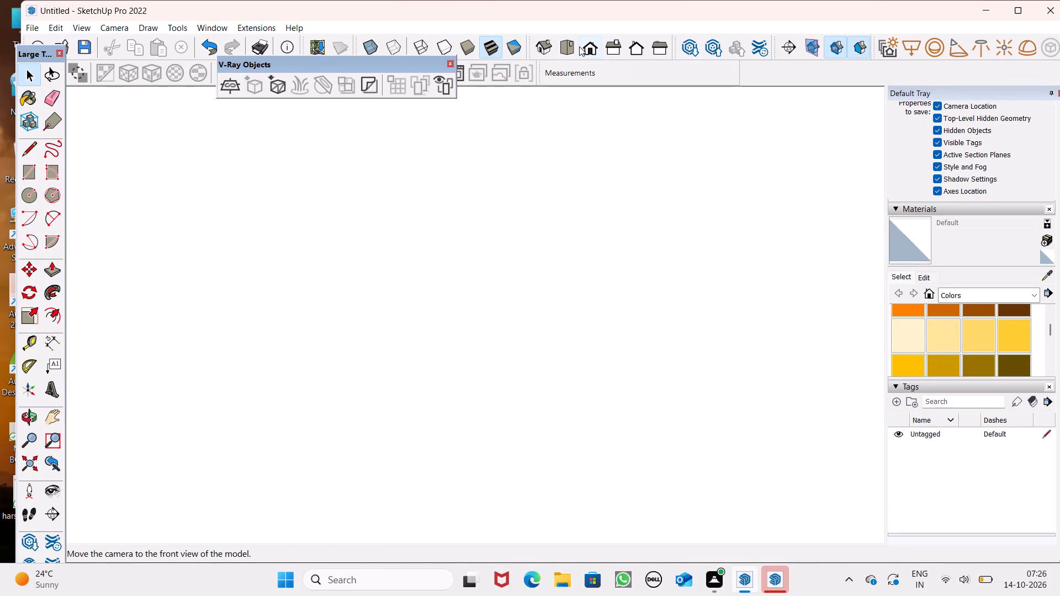
left_click(579, 46)
scroll(582, 235, "down", 8)
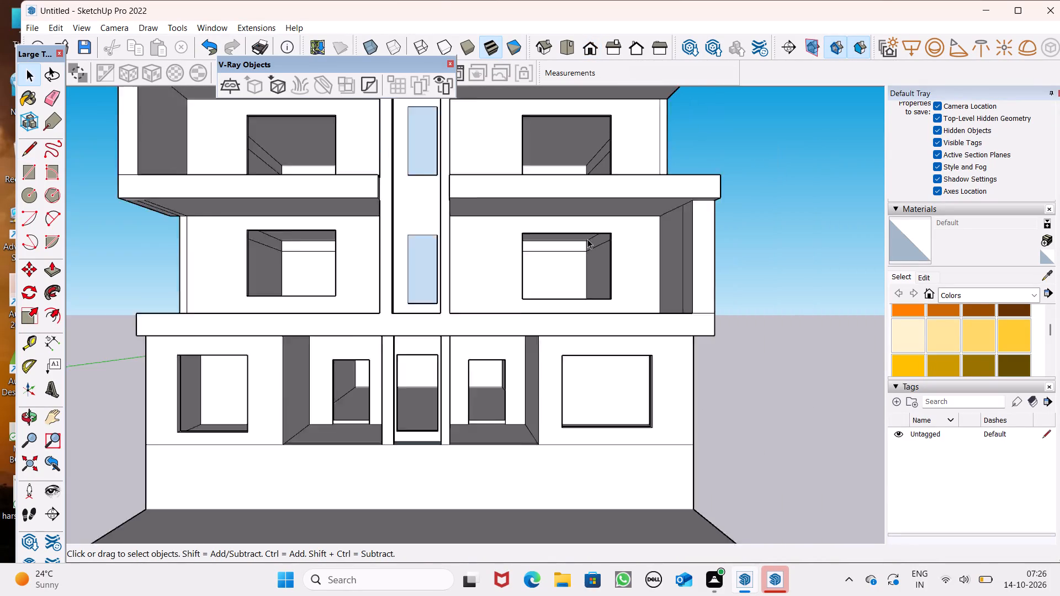
scroll(587, 239, "down", 1)
middle_click_drag(578, 289, 587, 220)
scroll(503, 285, "up", 8)
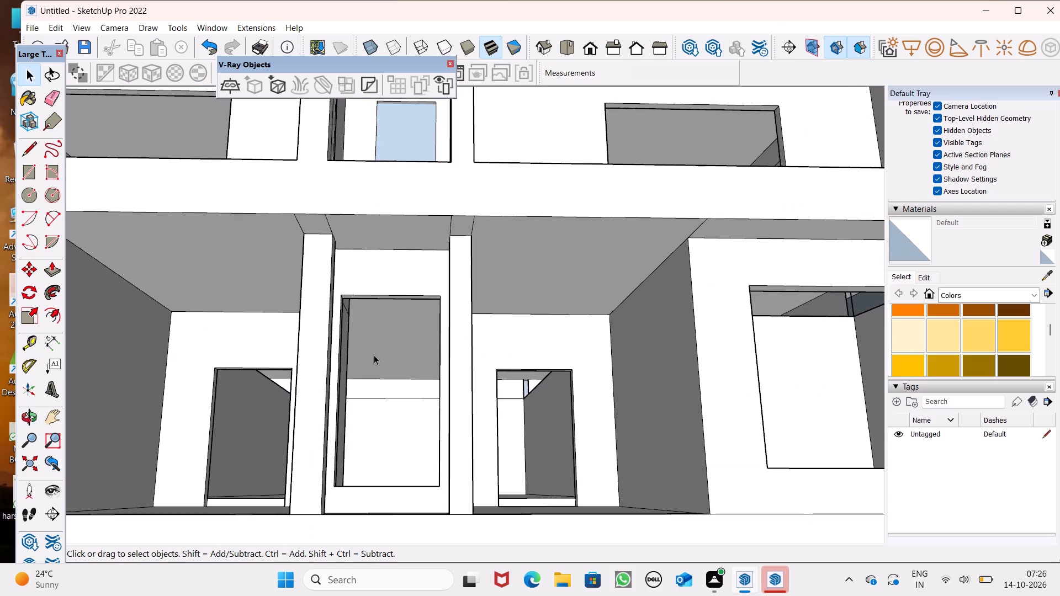
scroll(374, 355, "up", 7)
scroll(383, 327, "down", 6)
middle_click(394, 368)
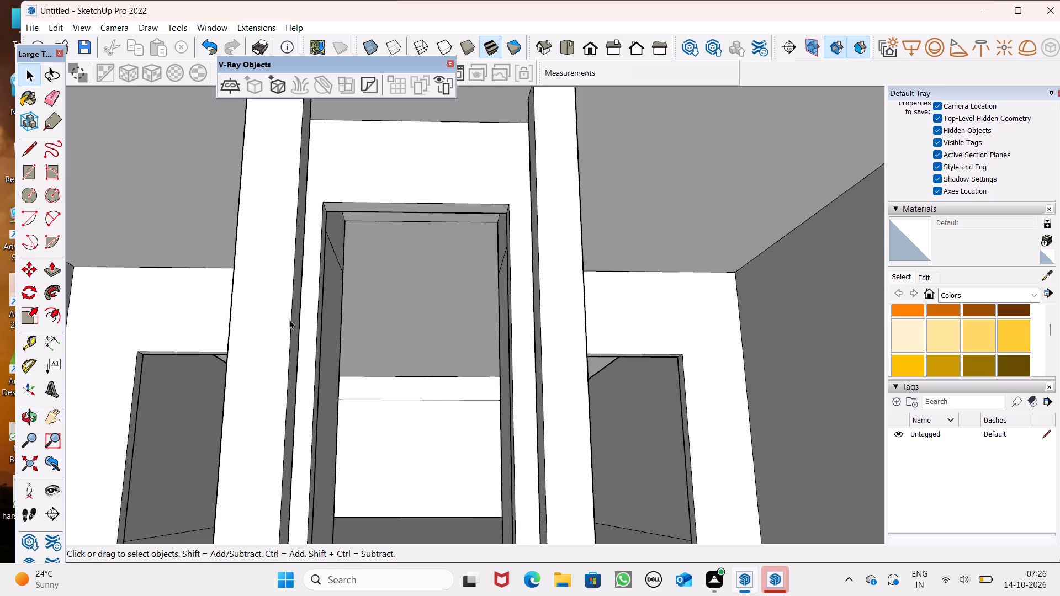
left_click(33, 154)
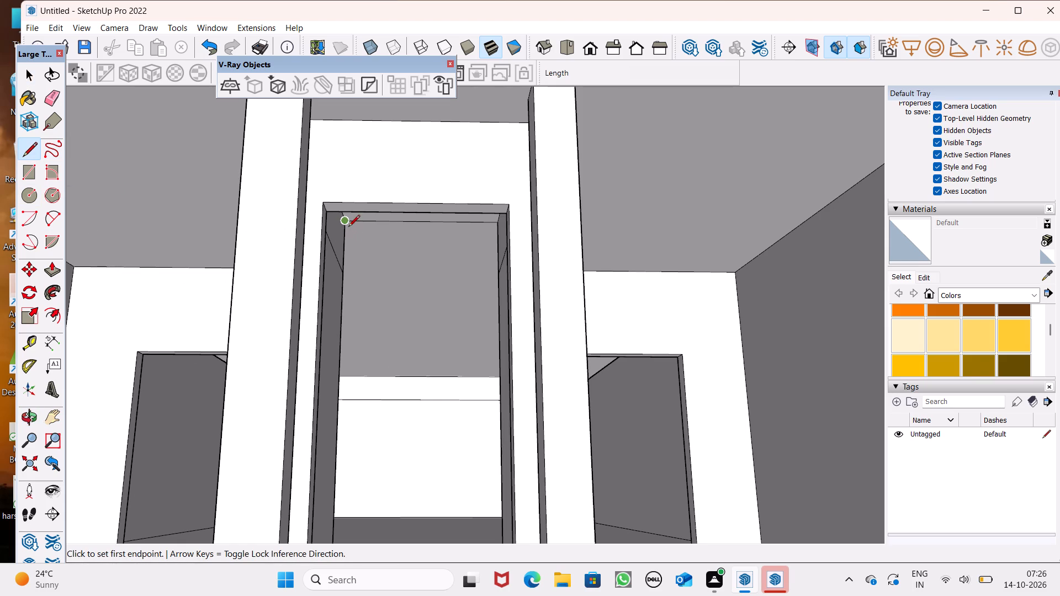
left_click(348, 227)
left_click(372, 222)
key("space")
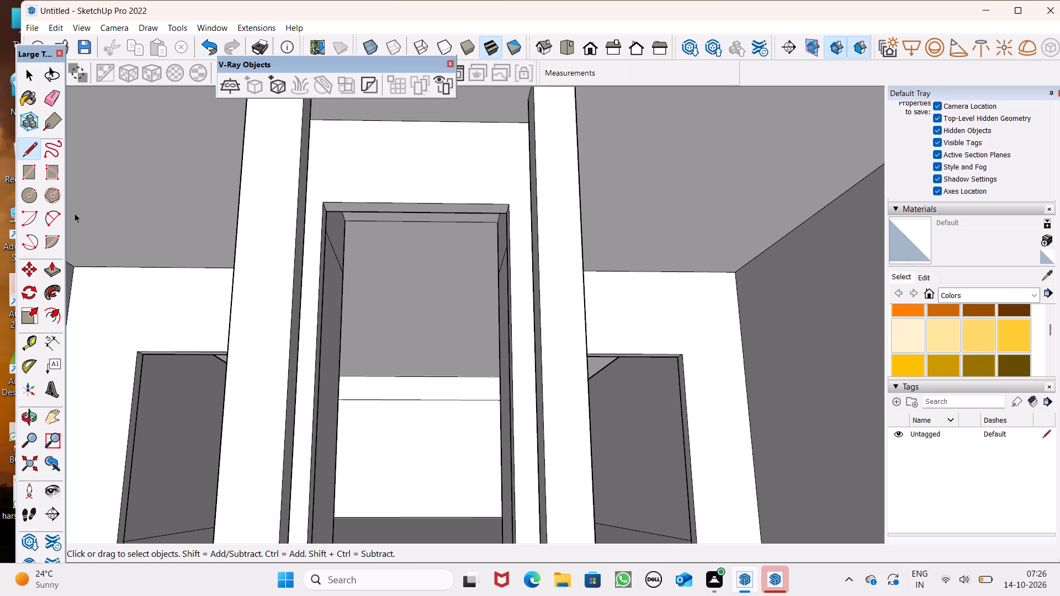
Draw a line about 5' 7 1/4" between the side walls' rear bottom corners inside the central opening, closing the rear with a face.
left_click(24, 147)
scroll(250, 312, "down", 2)
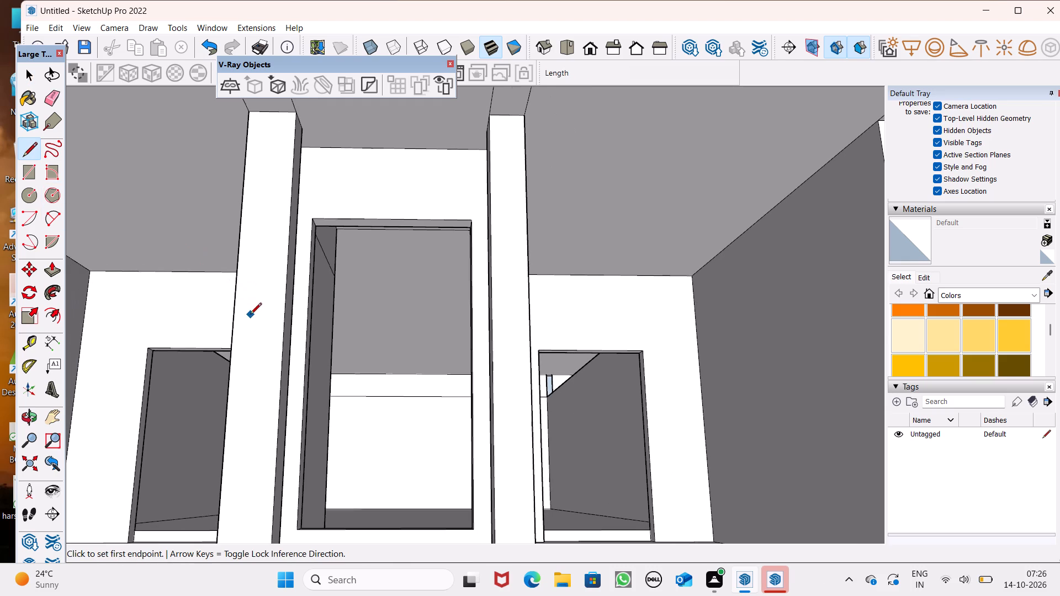
middle_click_drag(308, 350, 255, 381)
scroll(262, 421, "up", 2)
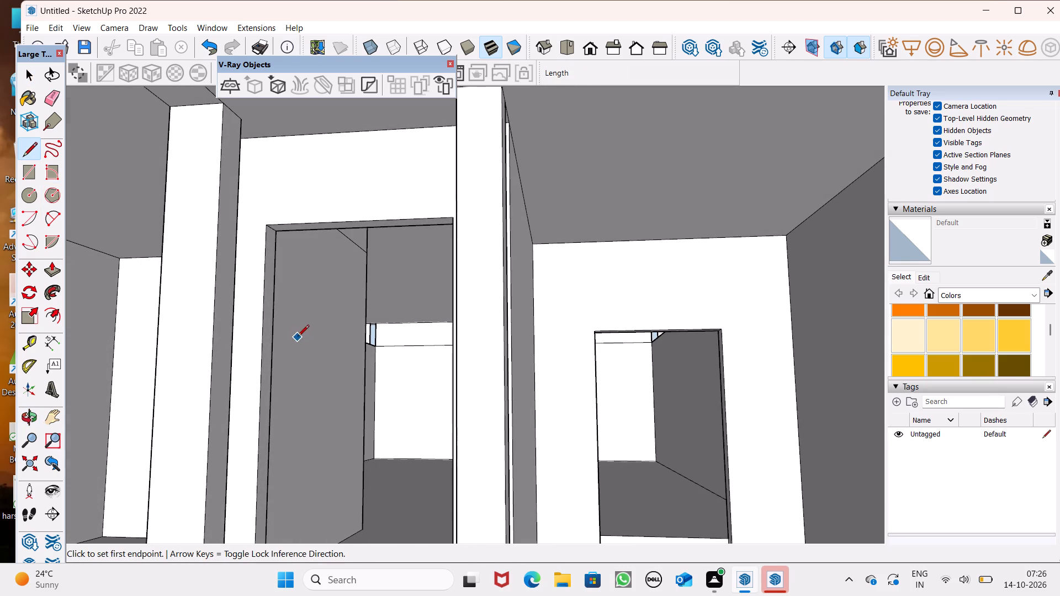
middle_click_drag(335, 374, 404, 445)
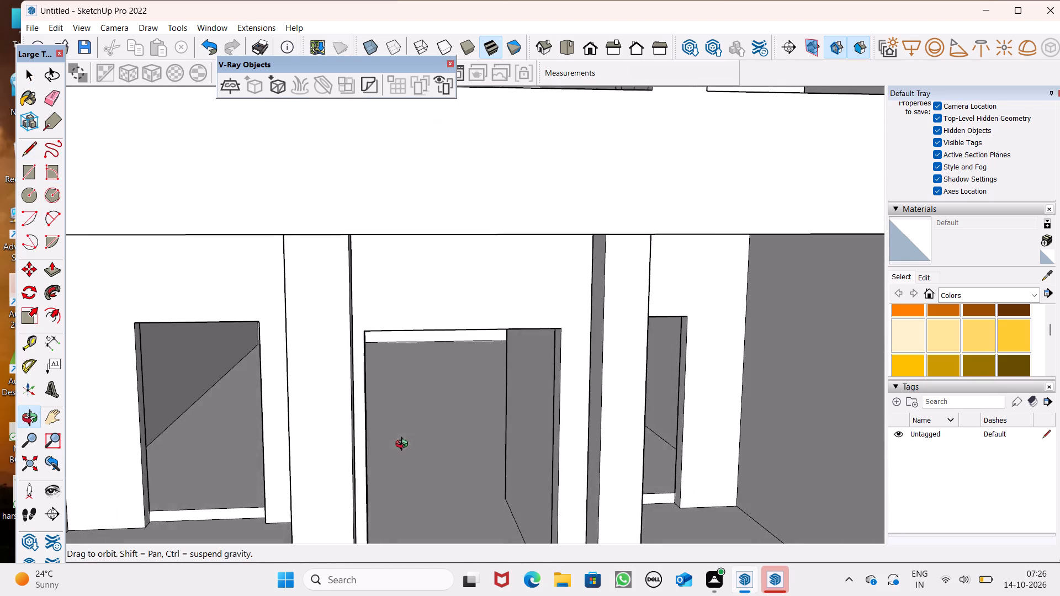
middle_click_drag(404, 445, 400, 465)
middle_click_drag(432, 509, 406, 512)
scroll(432, 509, "up", 1)
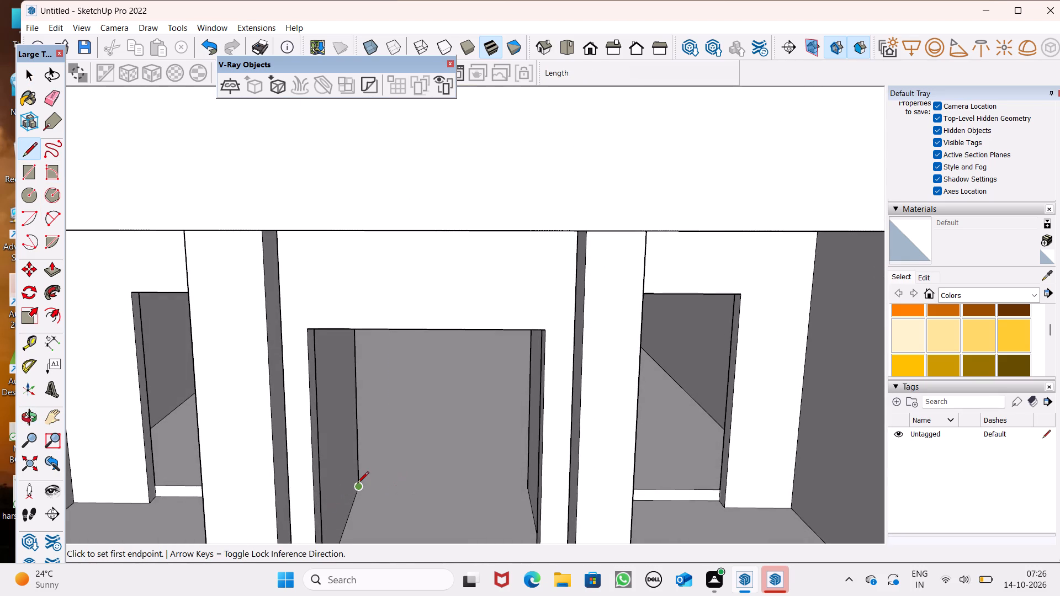
left_click_drag(357, 483, 377, 489)
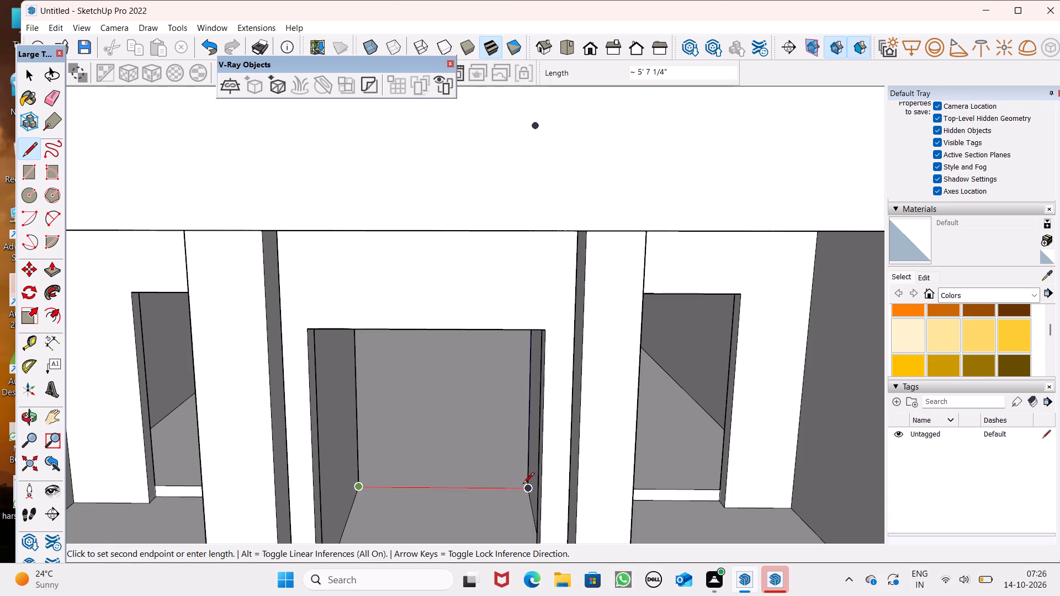
left_click(523, 485)
scroll(485, 469, "down", 2)
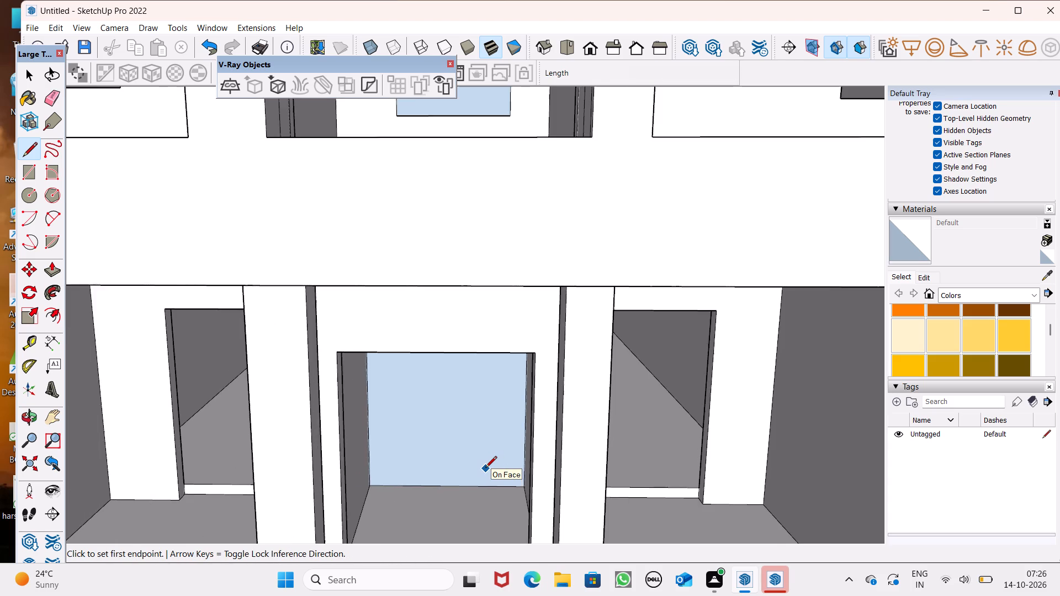
scroll(485, 469, "down", 1)
scroll(484, 470, "up", 3)
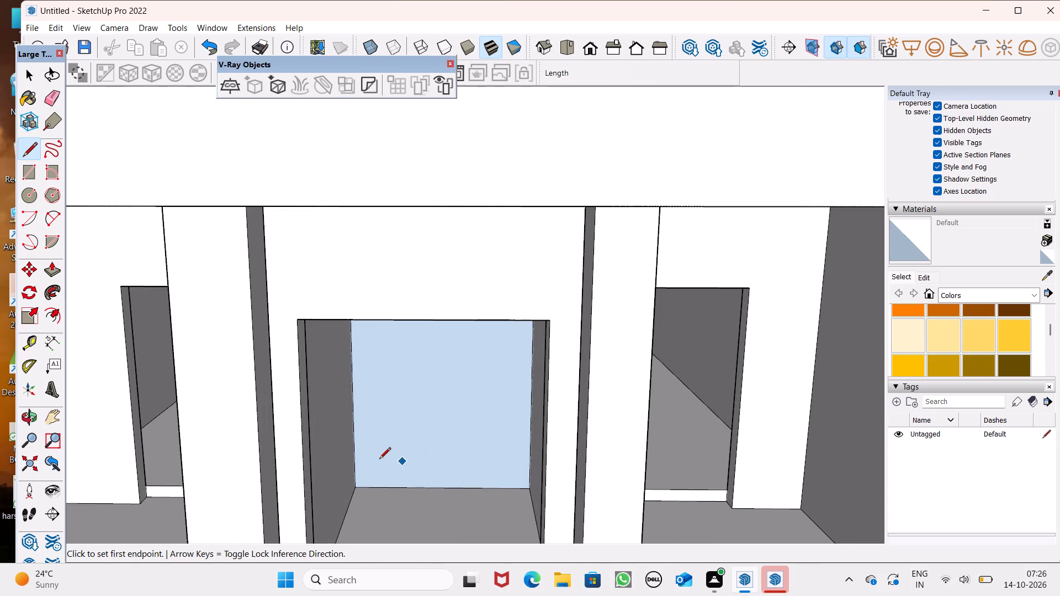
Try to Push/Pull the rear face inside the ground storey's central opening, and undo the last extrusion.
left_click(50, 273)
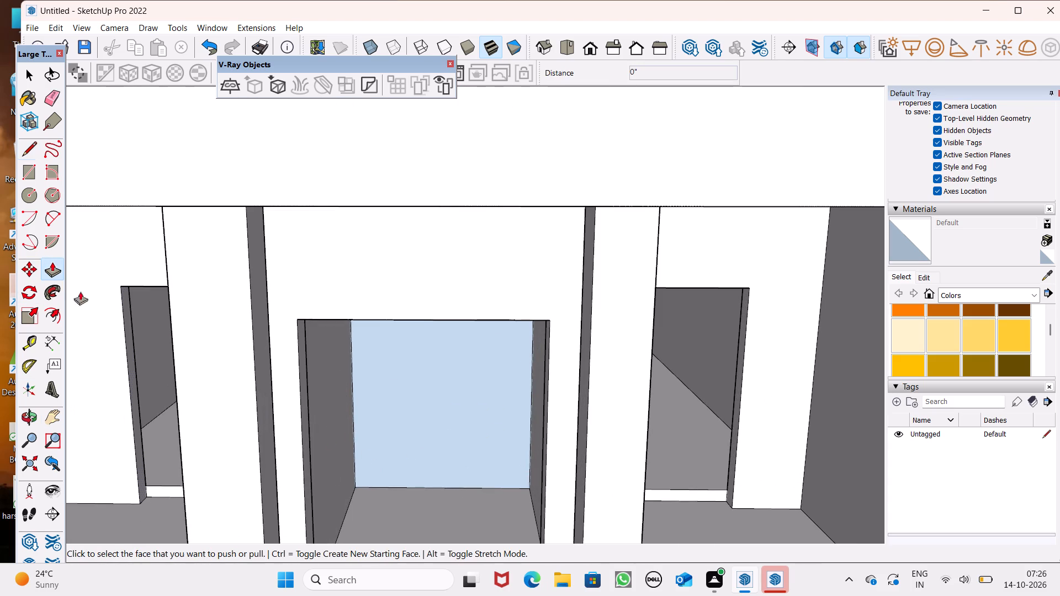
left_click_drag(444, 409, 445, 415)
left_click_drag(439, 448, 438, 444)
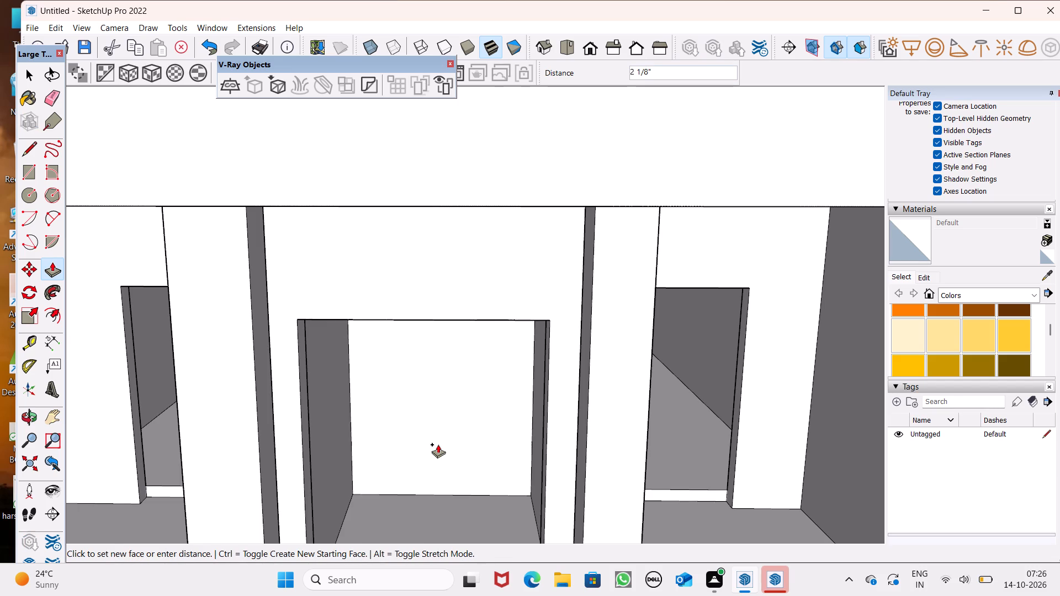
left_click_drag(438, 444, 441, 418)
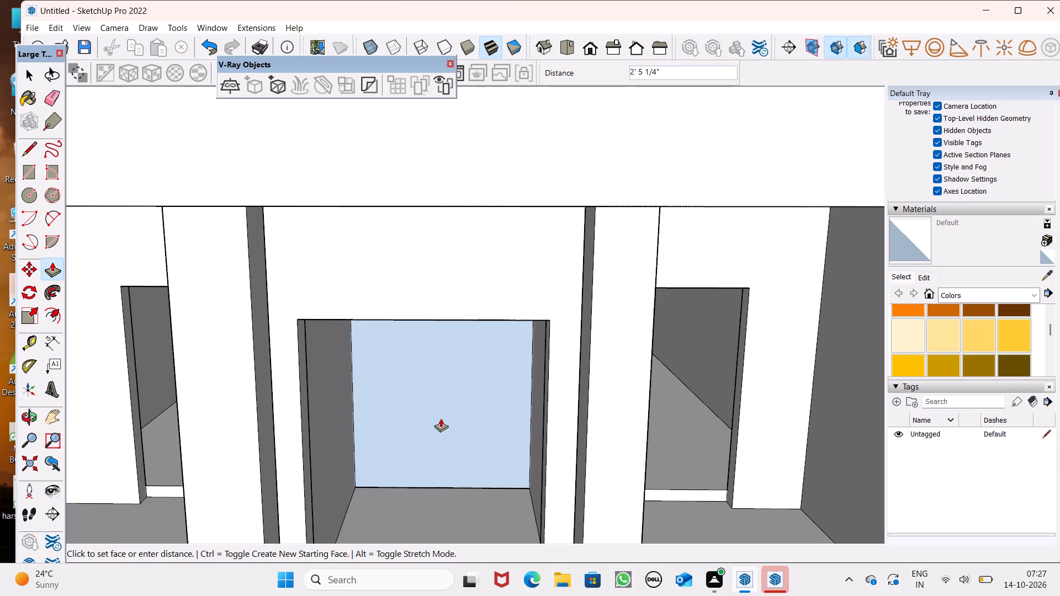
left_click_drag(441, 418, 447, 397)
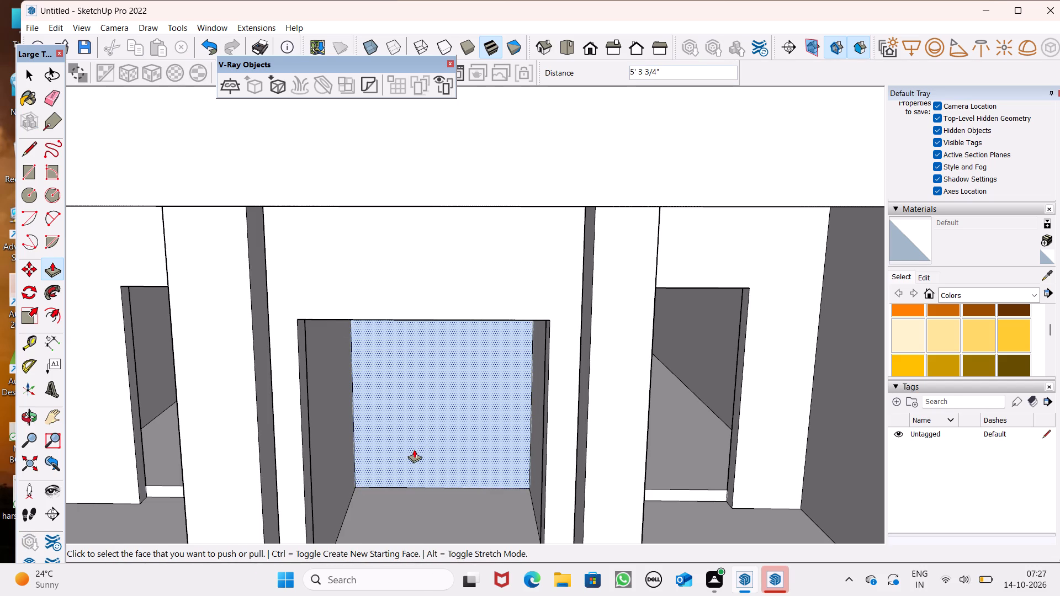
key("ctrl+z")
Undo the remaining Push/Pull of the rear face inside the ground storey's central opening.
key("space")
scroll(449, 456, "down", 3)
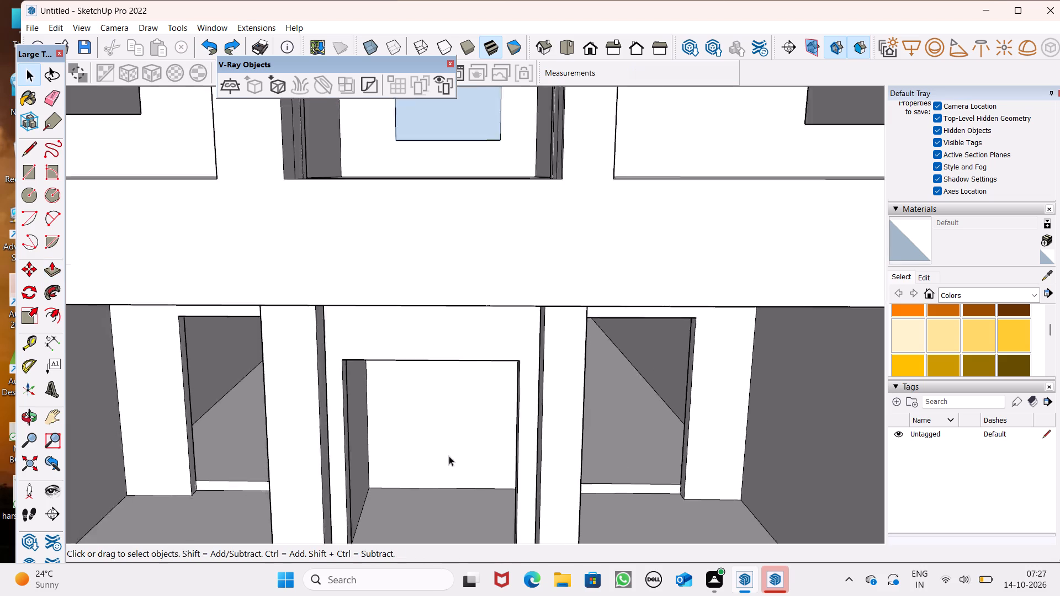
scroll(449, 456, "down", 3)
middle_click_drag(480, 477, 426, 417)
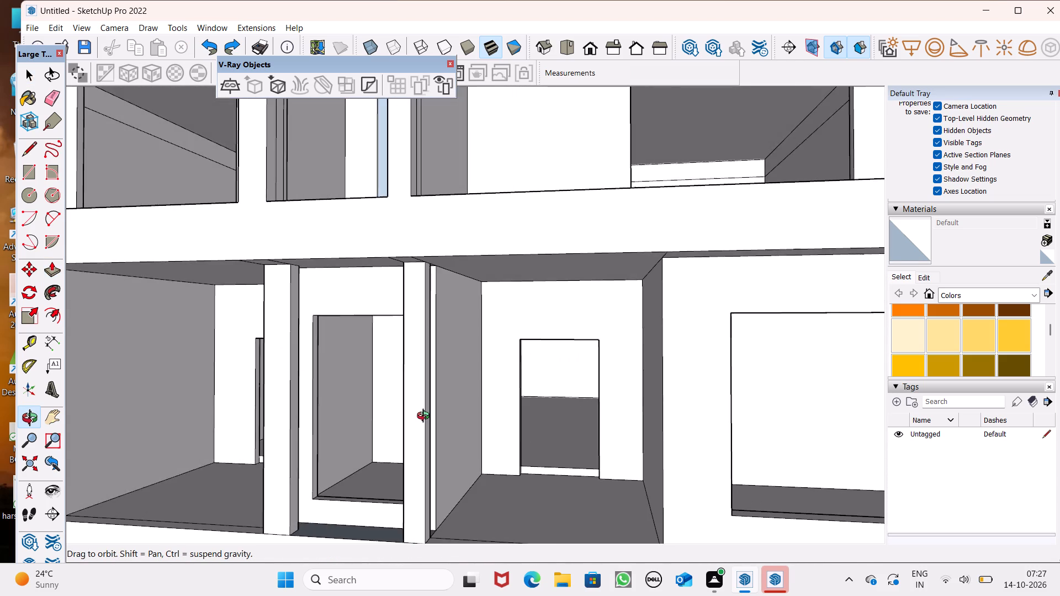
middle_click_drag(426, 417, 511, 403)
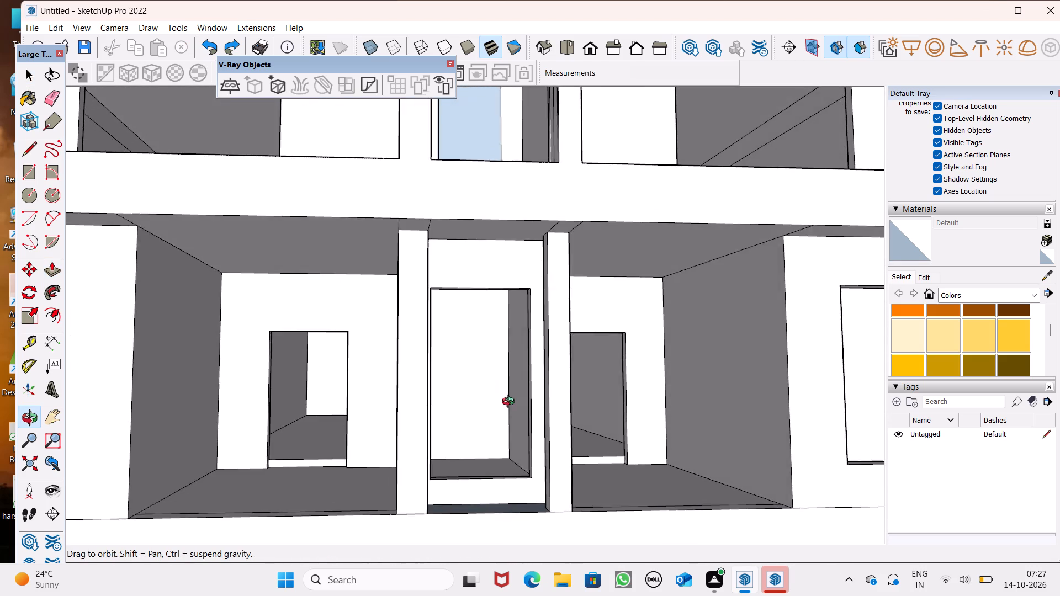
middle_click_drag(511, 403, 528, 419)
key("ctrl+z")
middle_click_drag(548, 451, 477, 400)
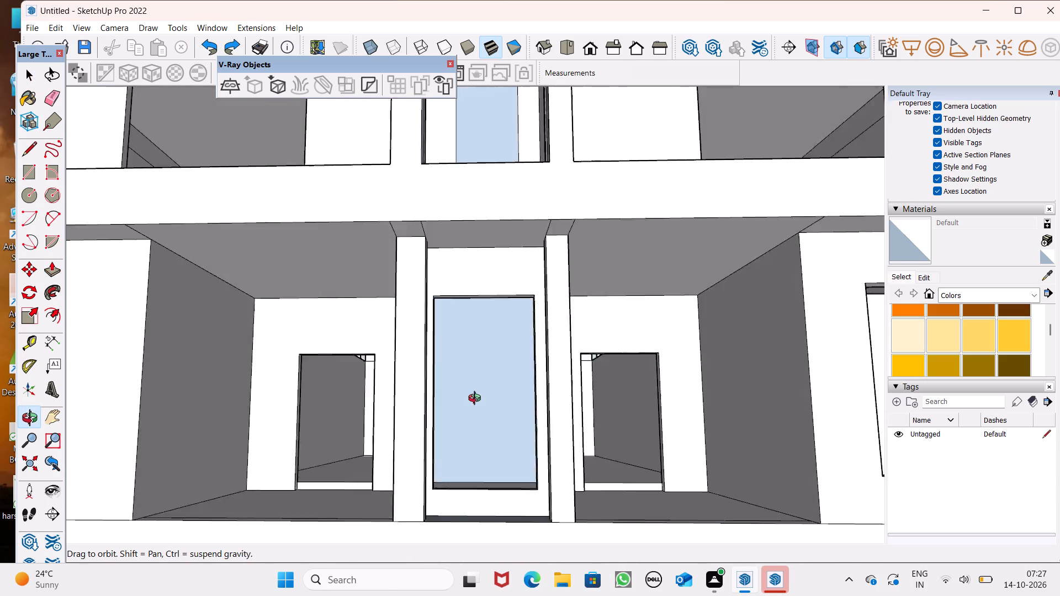
Undo the face closing the rear of the ground storey's central opening.
middle_click_drag(477, 400, 471, 392)
key("ctrl+z")
Draw an upright rectangle about 5' by 8' 2" in the empty space beside the building.
scroll(471, 392, "up", 1, "ctrl")
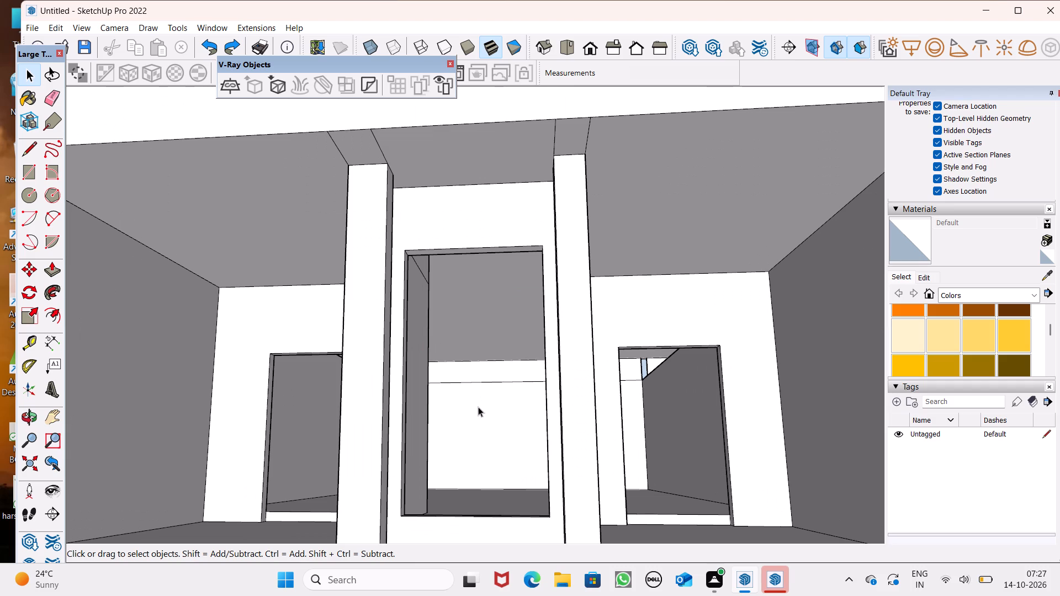
middle_click_drag(470, 386, 478, 397)
middle_click_drag(481, 406, 495, 448)
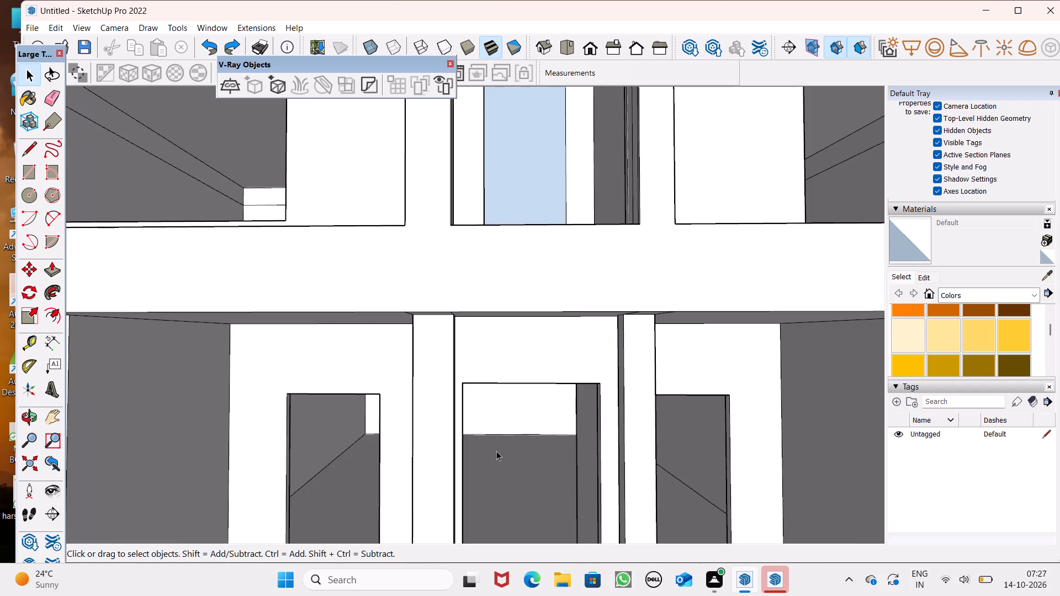
scroll(496, 451, "down", 10)
scroll(543, 413, "down", 4)
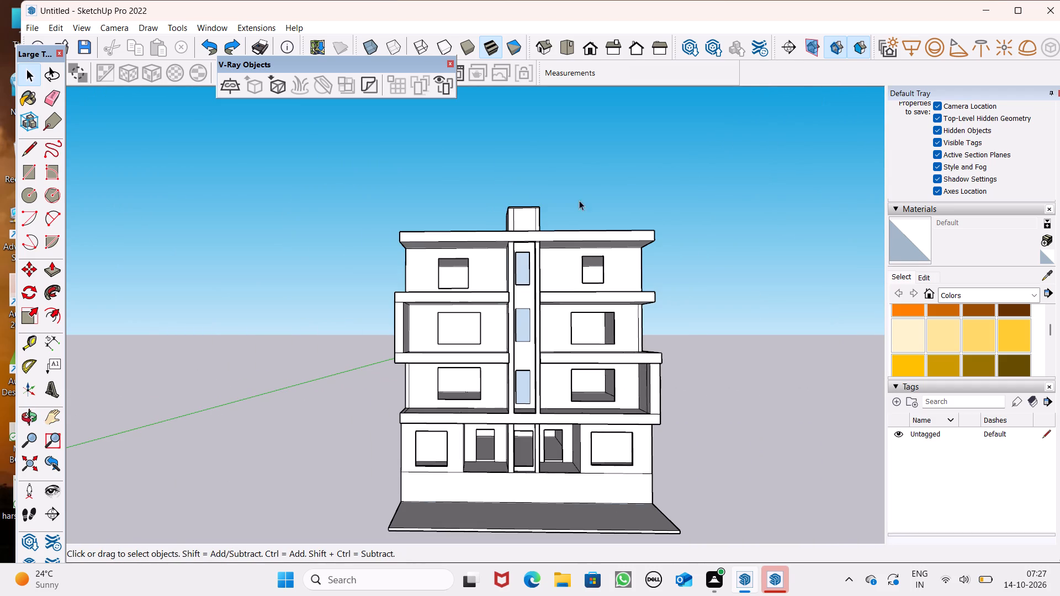
scroll(594, 202, "down", 1)
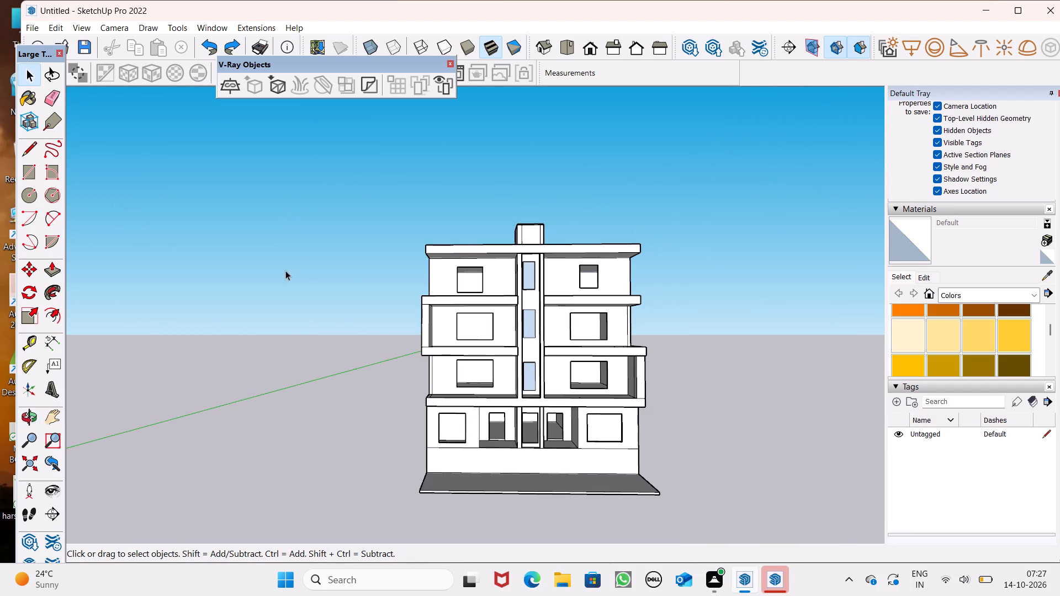
left_click(23, 173)
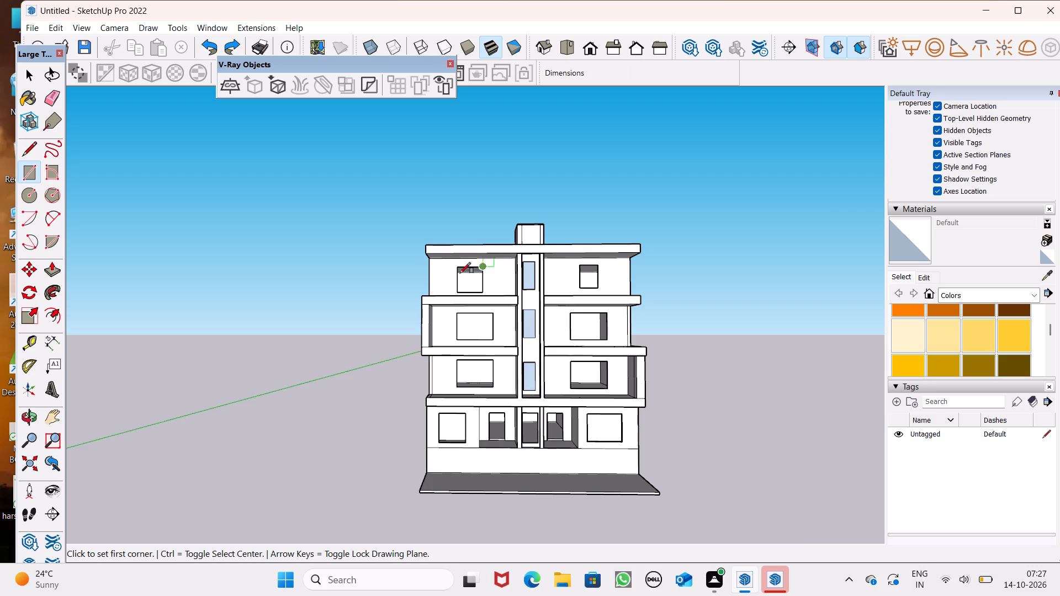
scroll(425, 267, "down", 5)
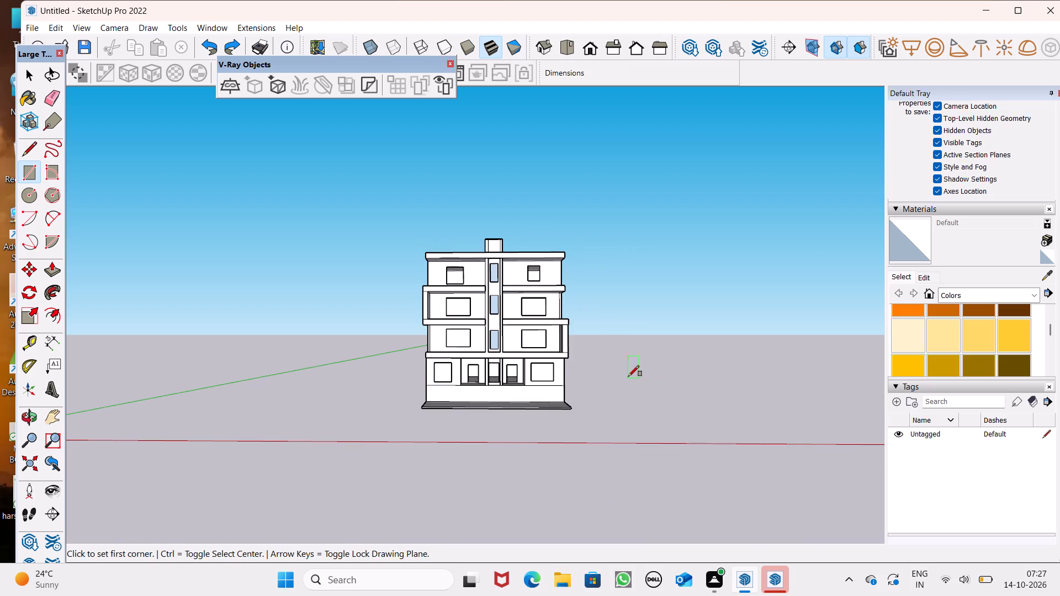
left_click(628, 376)
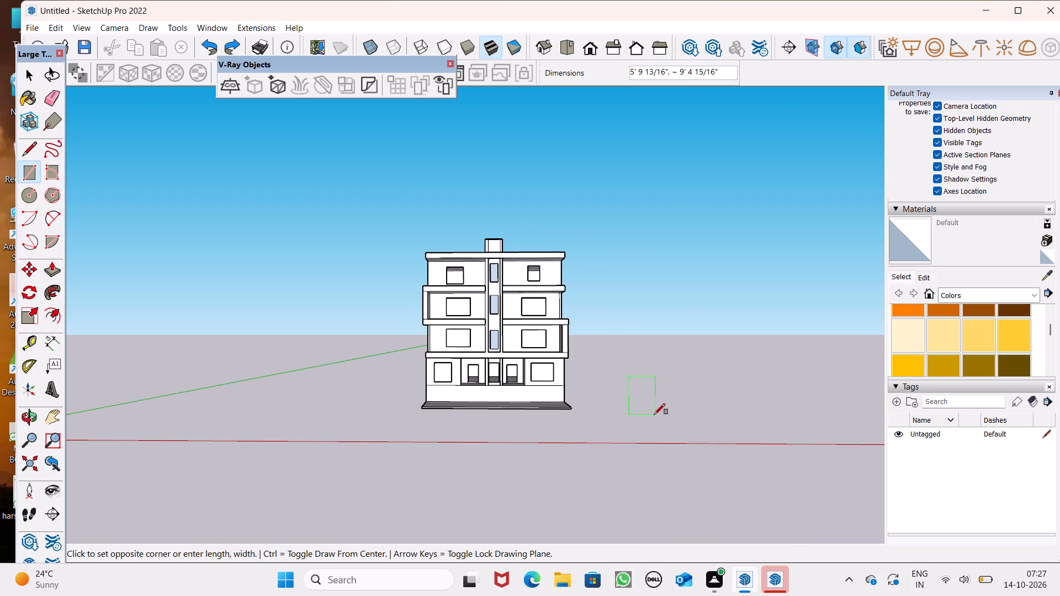
scroll(654, 414, "up", 8)
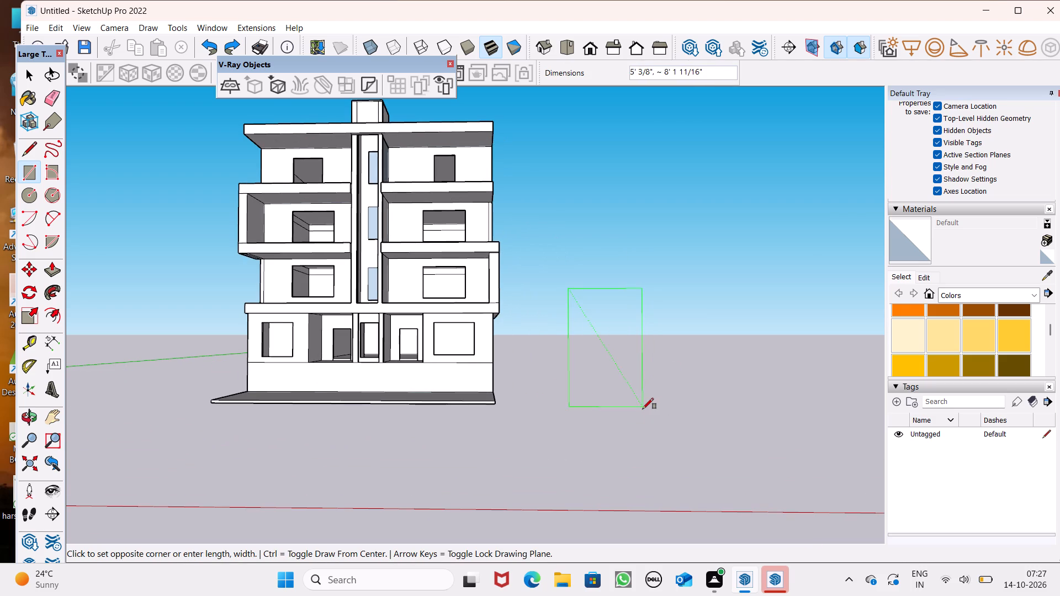
left_click(643, 409)
Offset the rectangle's outline inward to form a narrow border frame around its face.
scroll(611, 369, "up", 6)
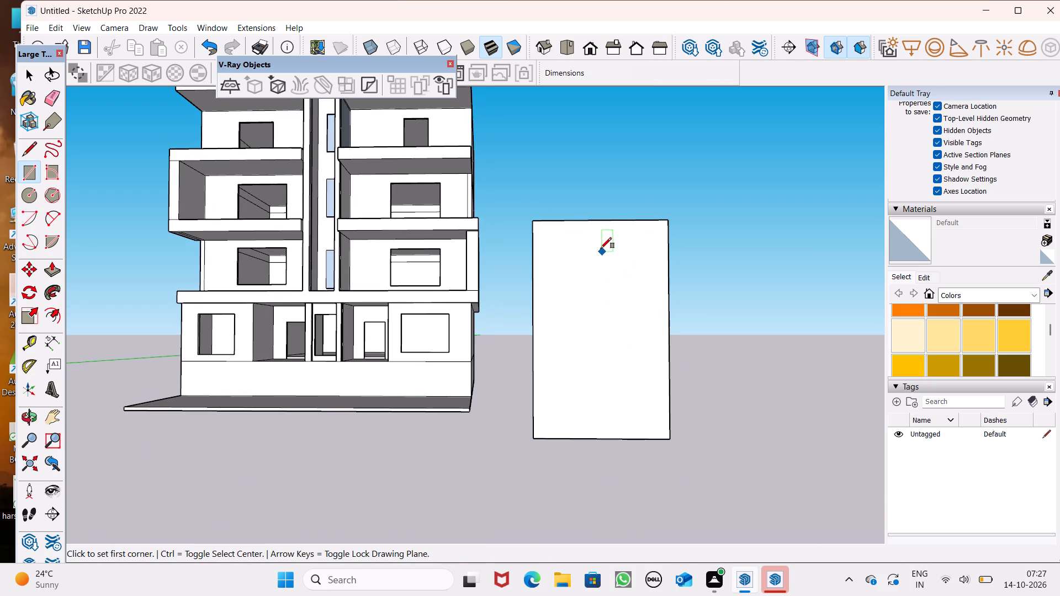
scroll(600, 247, "up", 4)
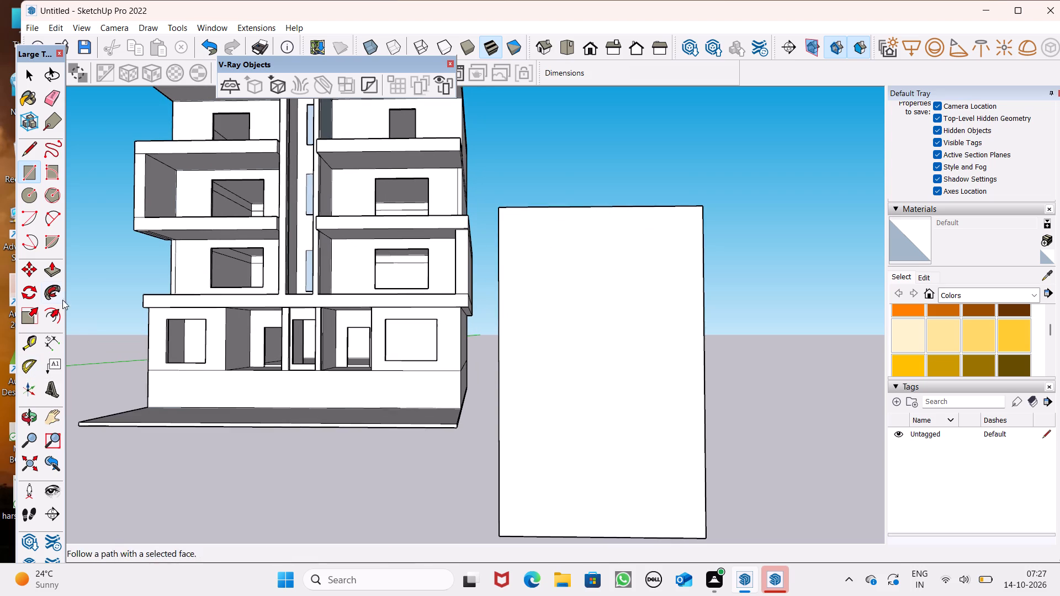
left_click(62, 276)
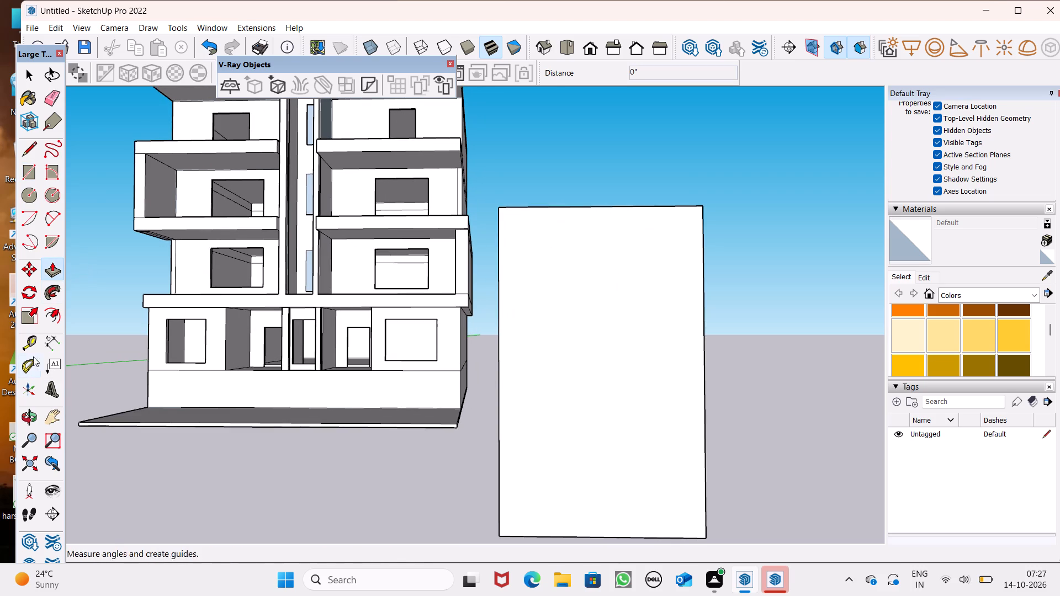
left_click(57, 308)
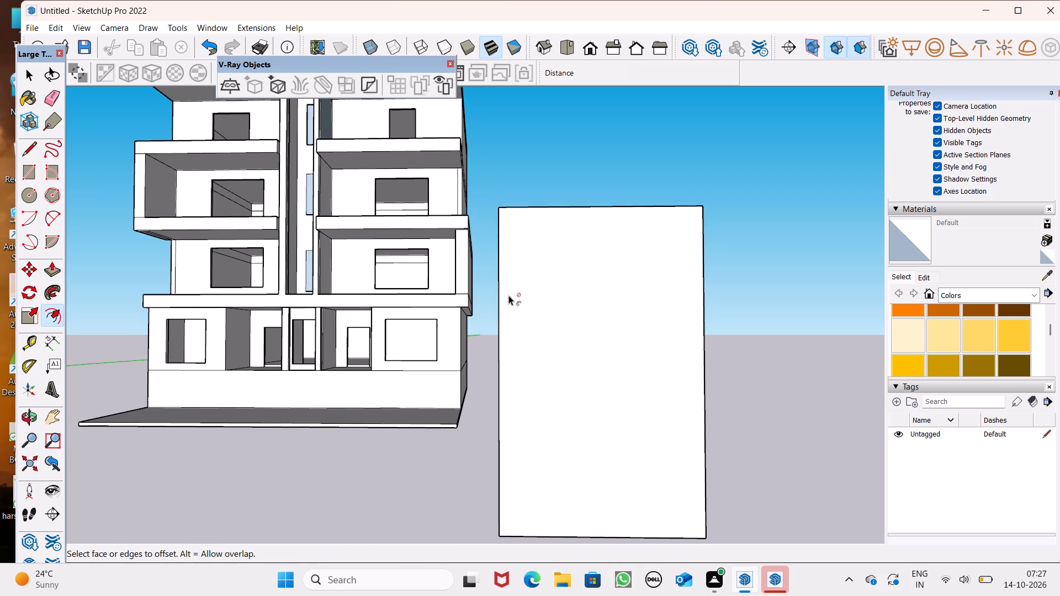
left_click_drag(591, 257, 587, 246)
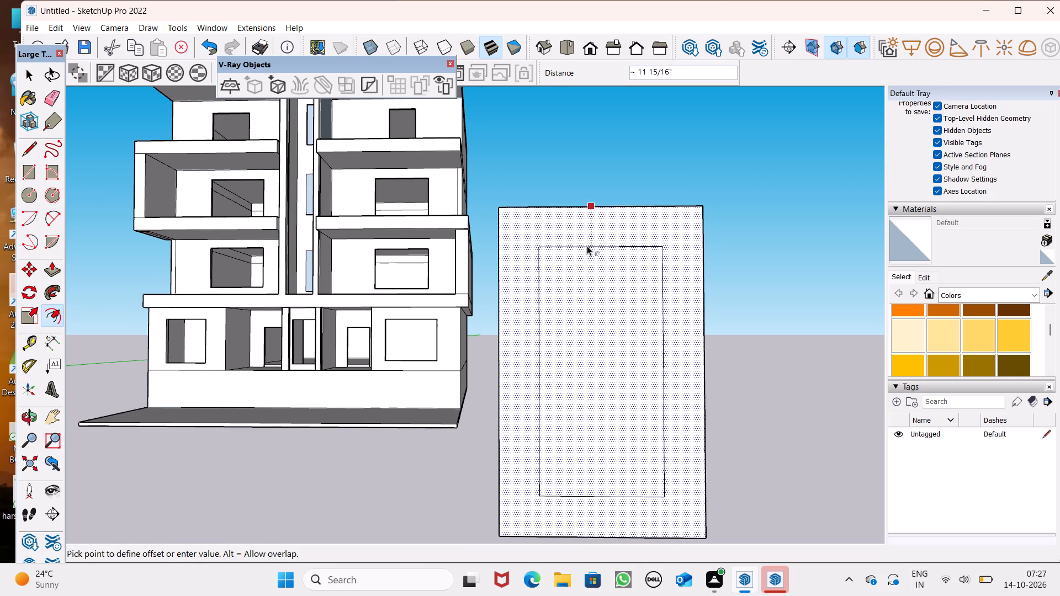
left_click_drag(587, 246, 583, 222)
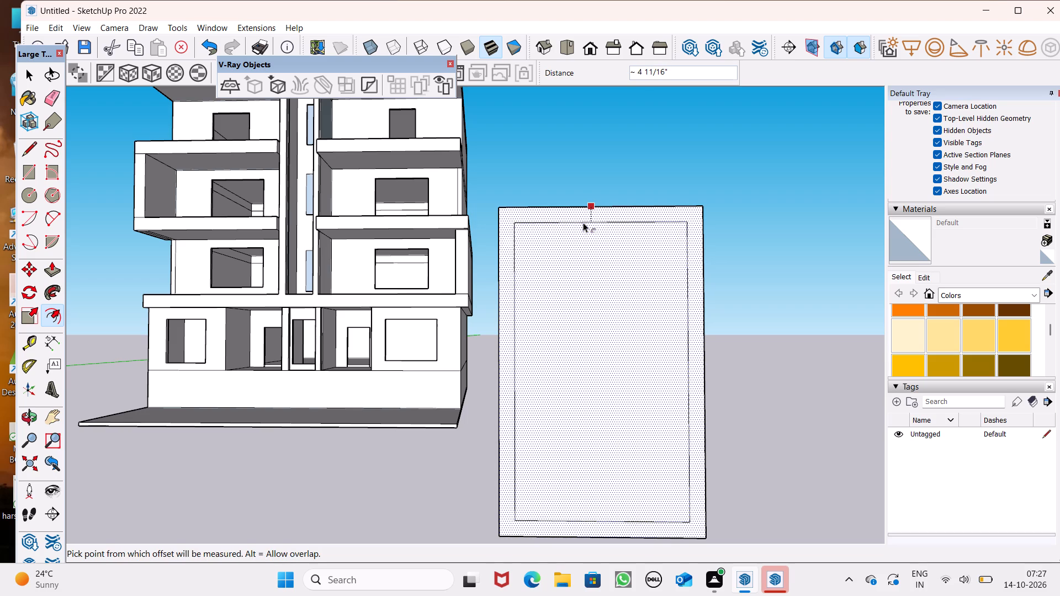
Draw a vertical rectangular strip about 4 5/16" by 7' 4 3/8" between the inner outline's top and bottom edges, near the middle.
left_click(26, 173)
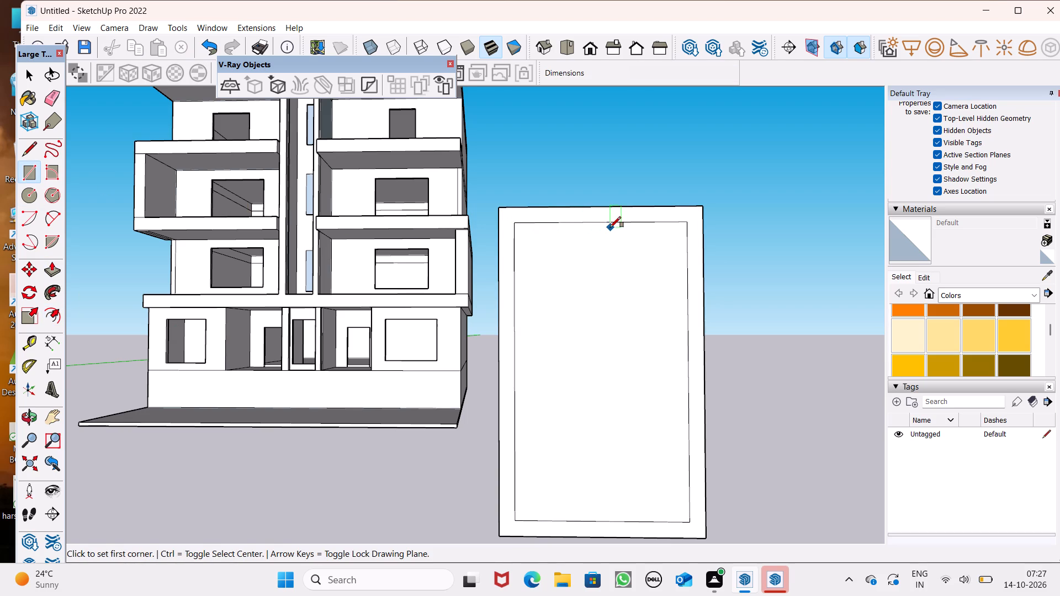
left_click(591, 221)
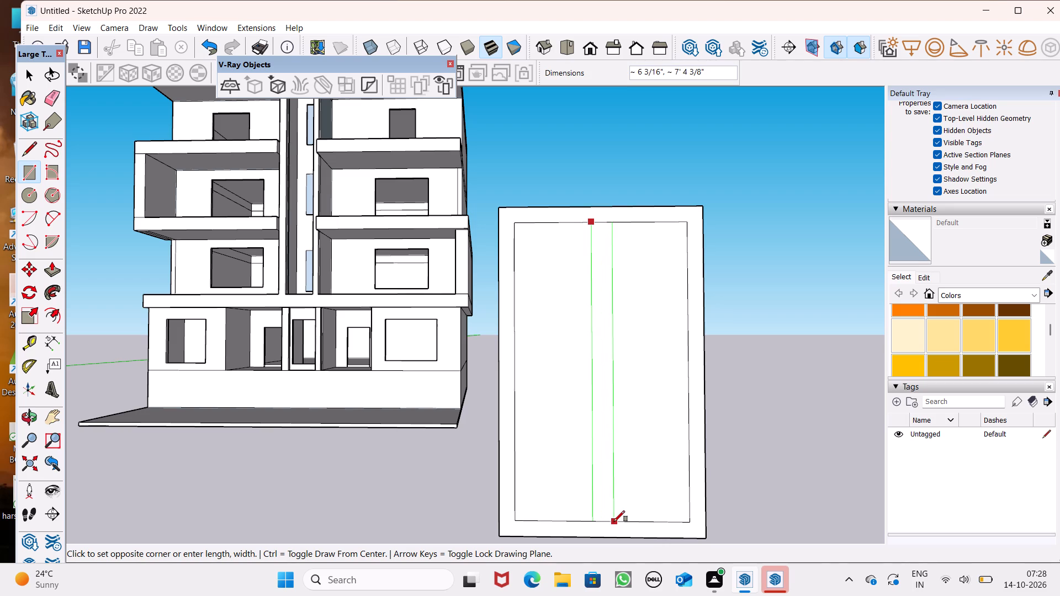
scroll(614, 524, "up", 7)
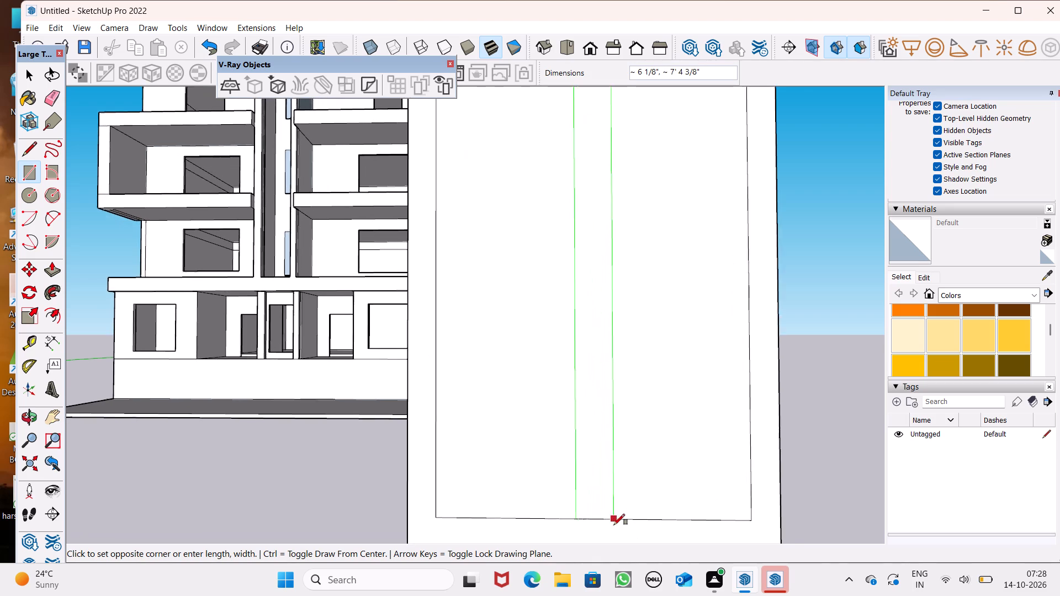
left_click(601, 520)
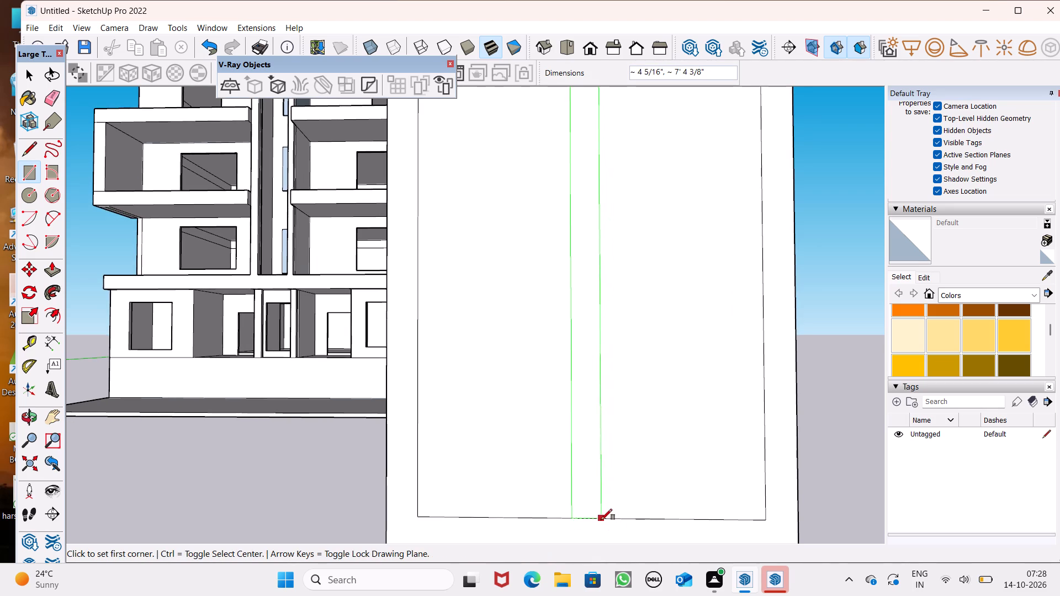
key("space")
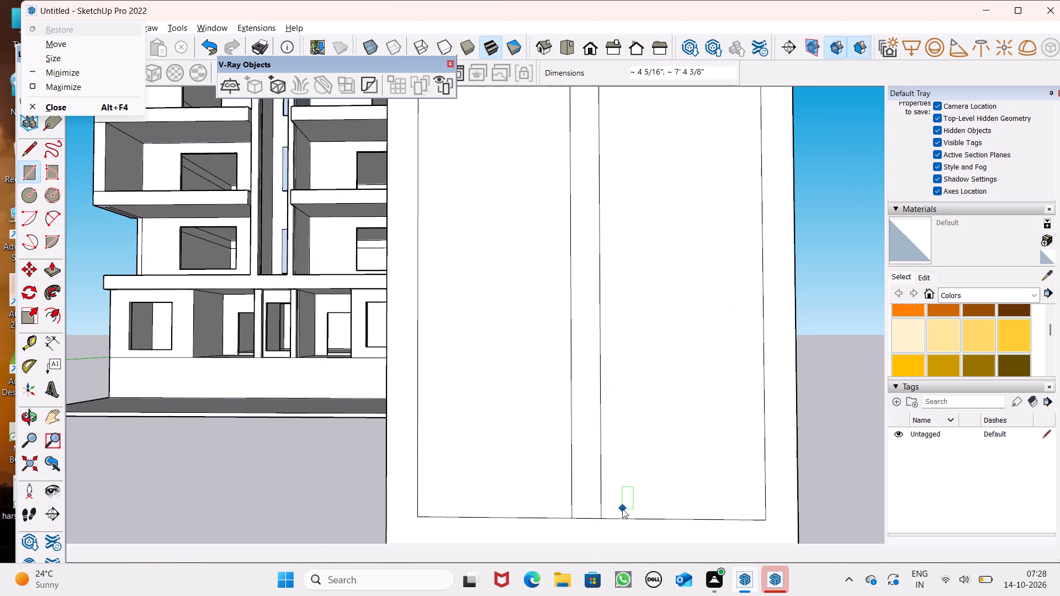
scroll(624, 508, "down", 13)
key("space")
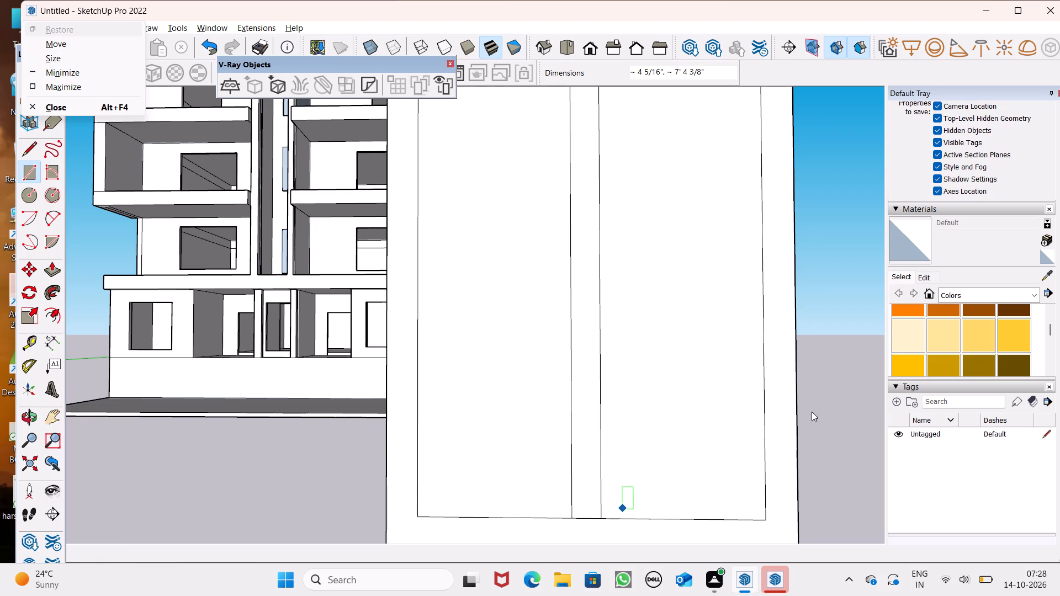
left_click(812, 407)
key("space")
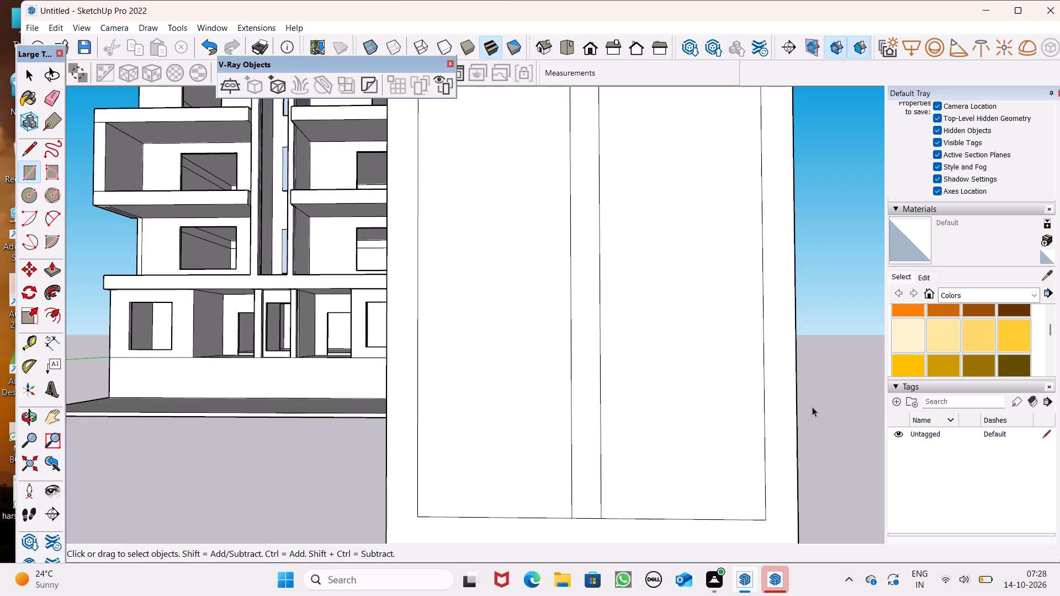
Move the vertical strip sideways about 1 3/8" to centre it between the two panels.
scroll(812, 407, "down", 6)
scroll(772, 395, "up", 5)
middle_click_drag(801, 394, 814, 439)
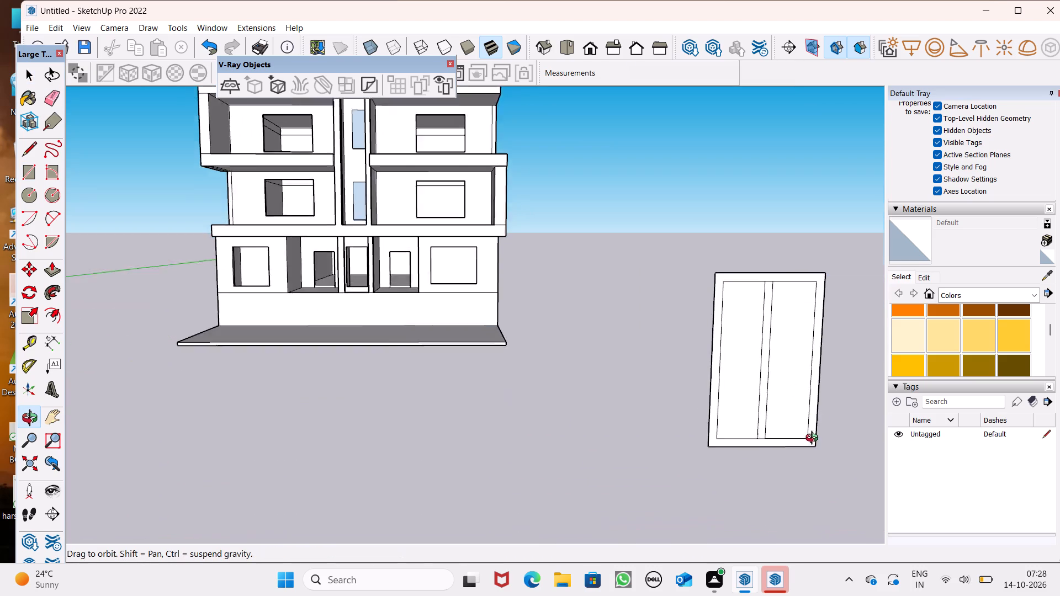
middle_click_drag(814, 439, 813, 438)
scroll(815, 440, "up", 3)
double_click(746, 397)
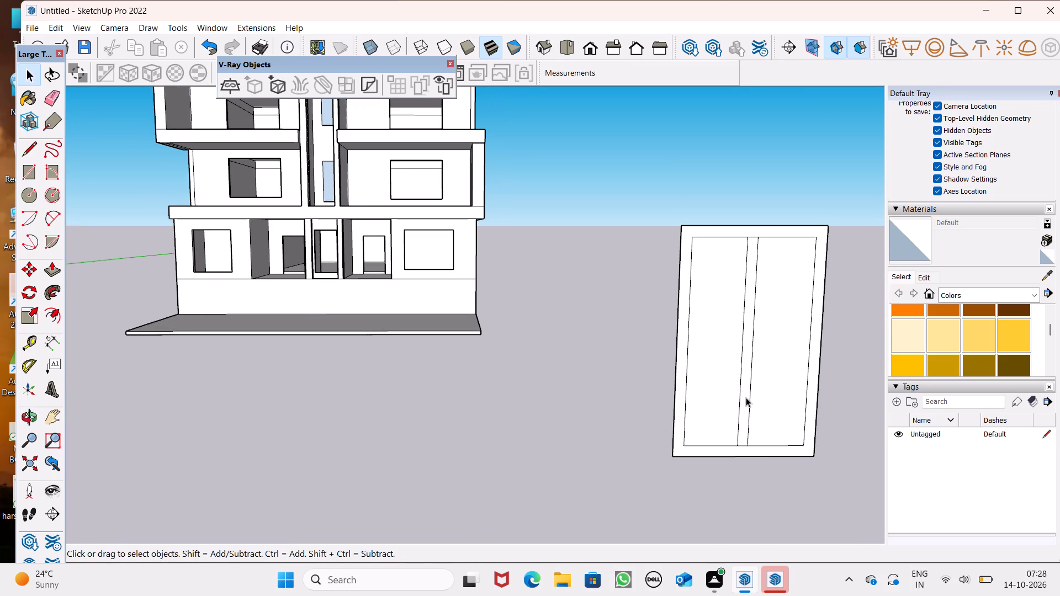
key("m")
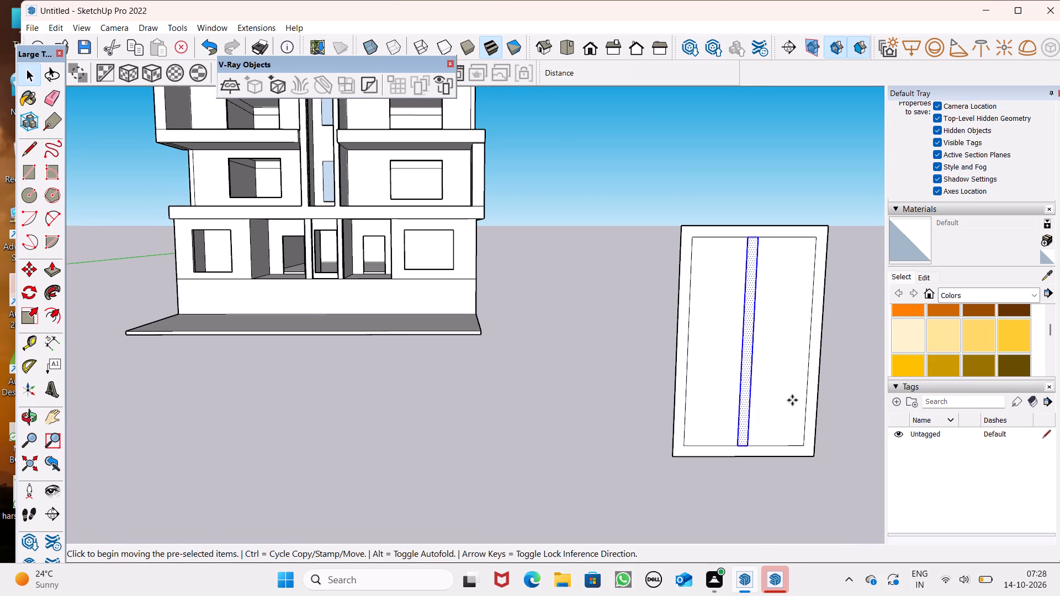
key("Return")
scroll(814, 390, "up", 1)
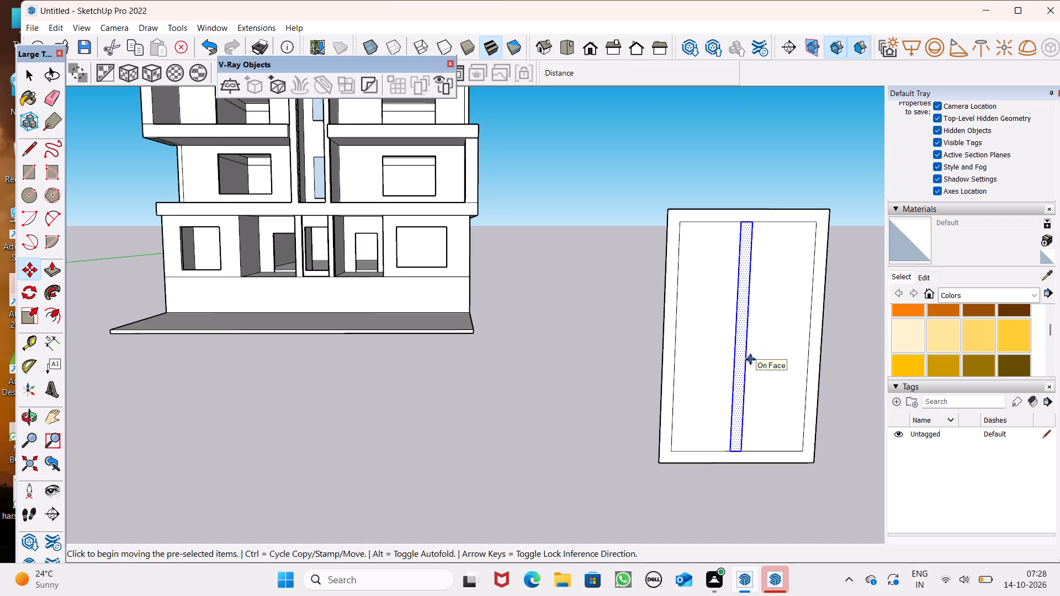
left_click(748, 359)
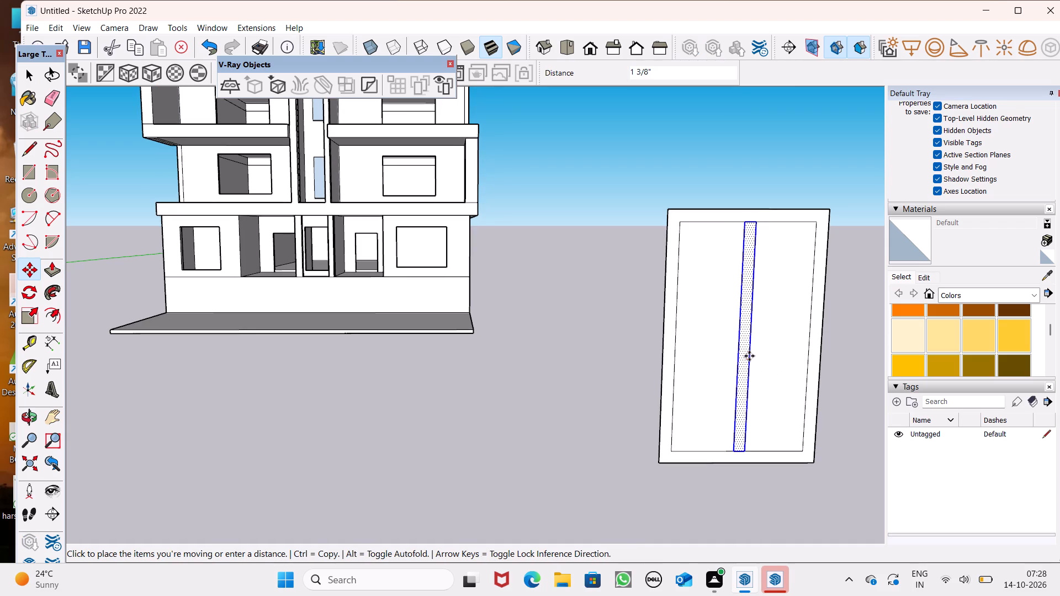
key("space")
left_click(565, 357)
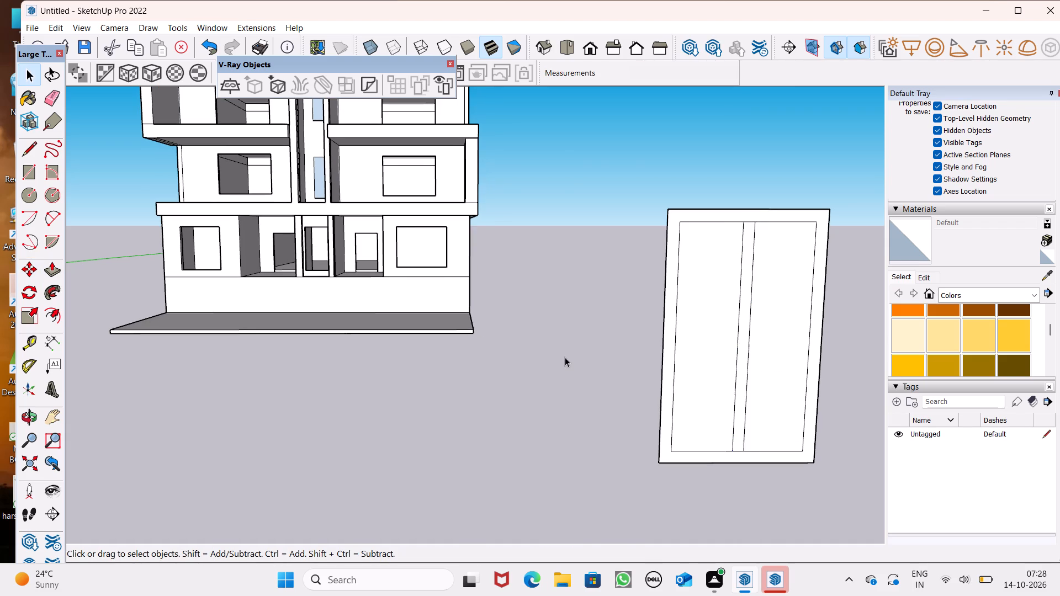
Erase the short edges at the strip's top and bottom ends to merge it with the surrounding frame.
scroll(549, 409, "down", 2)
scroll(650, 409, "up", 2)
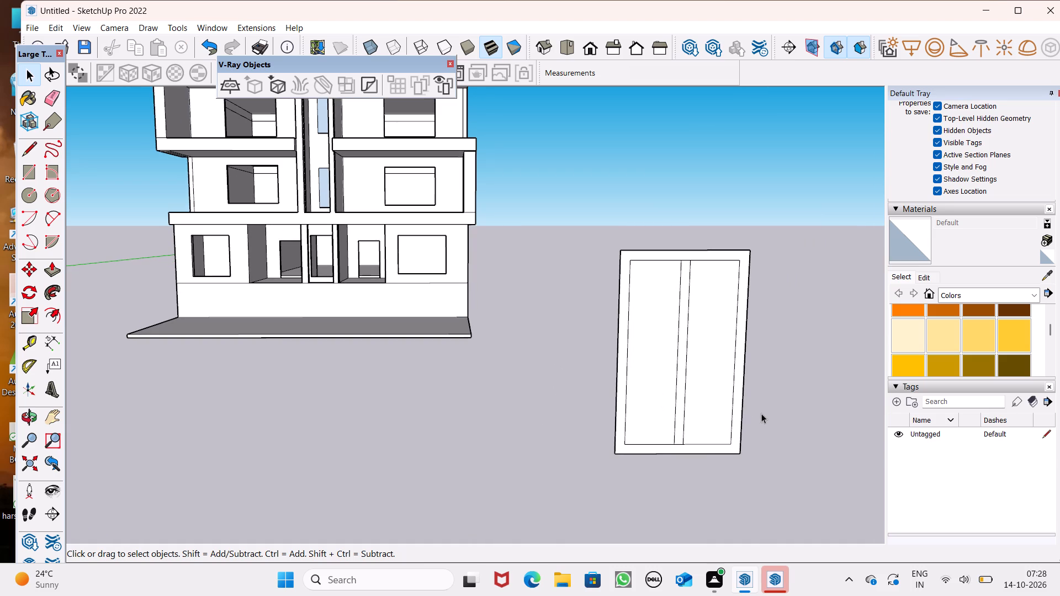
left_click(51, 104)
scroll(751, 223, "up", 6)
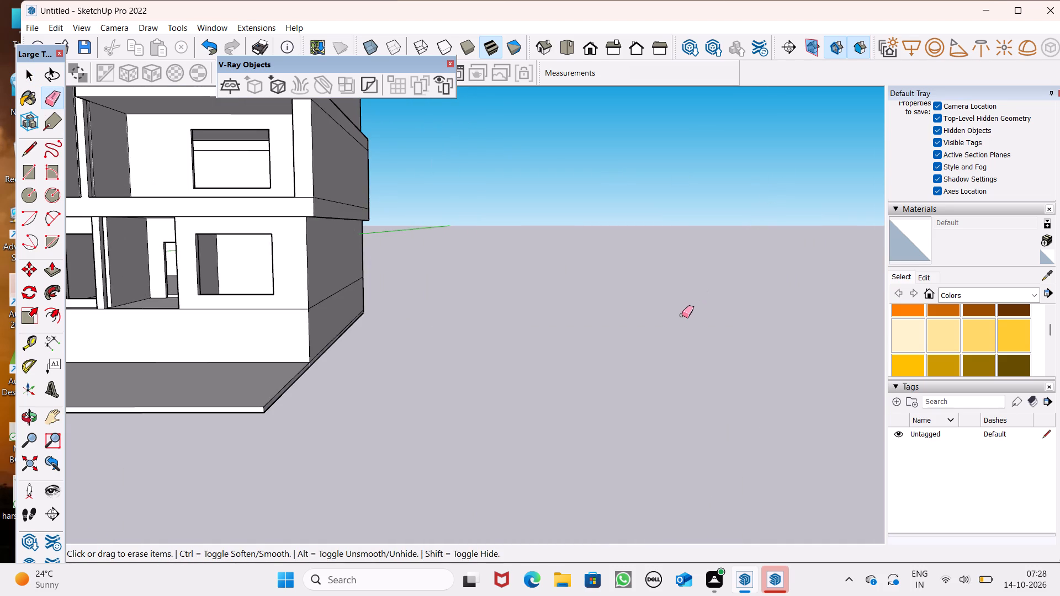
scroll(680, 310, "down", 5)
scroll(533, 389, "up", 7)
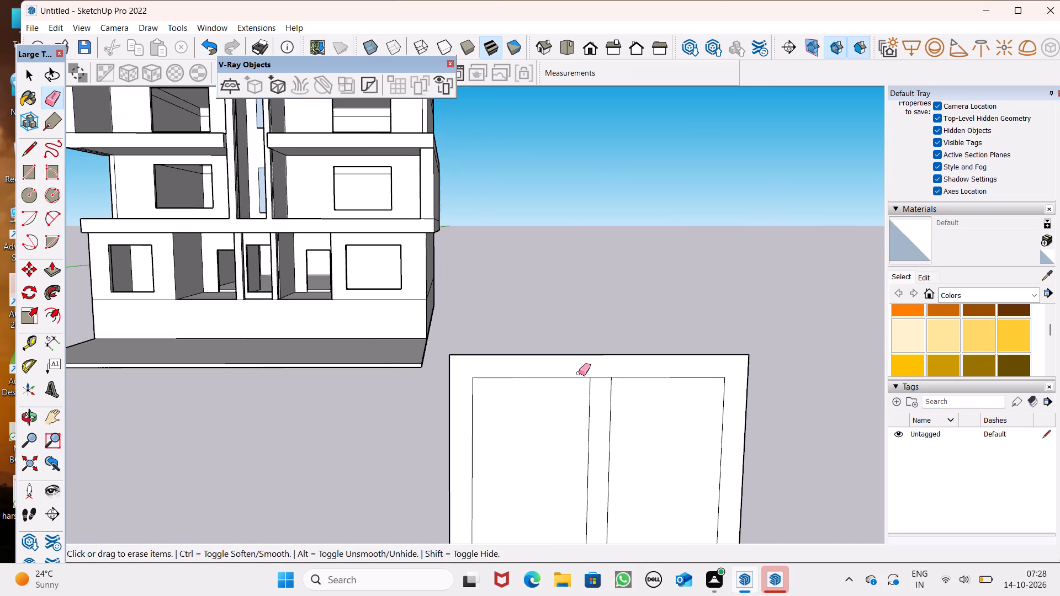
left_click_drag(600, 370, 601, 380)
scroll(602, 285, "down", 5)
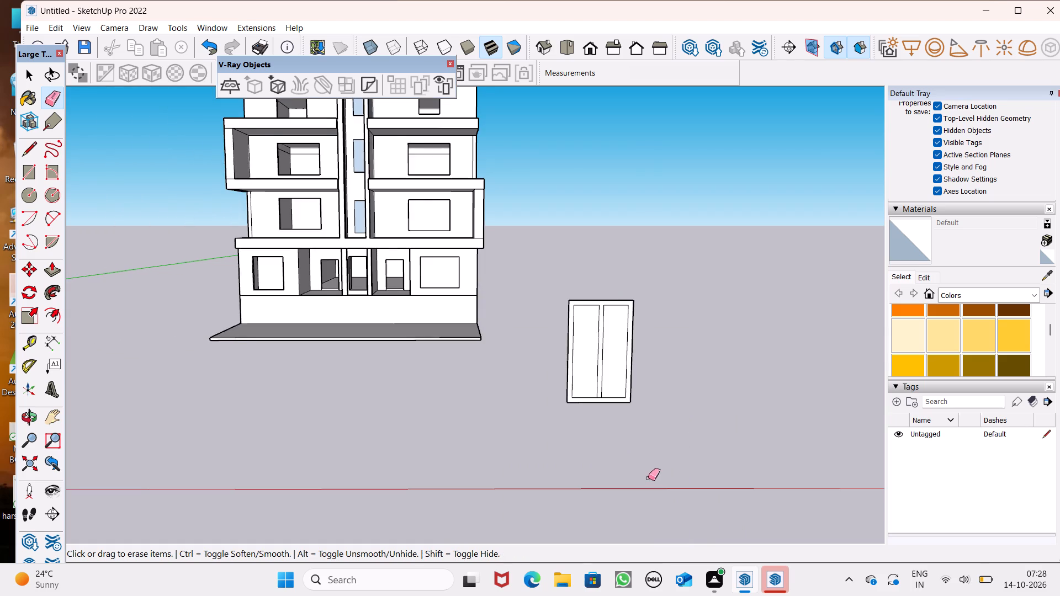
scroll(618, 446, "up", 6)
scroll(584, 368, "up", 6)
scroll(582, 326, "down", 3)
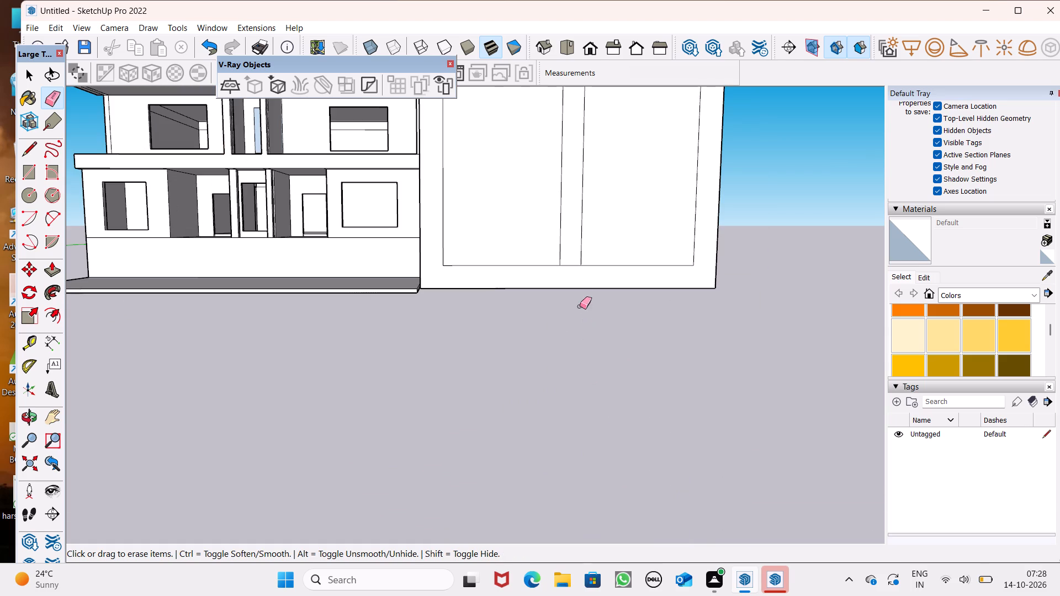
scroll(571, 284, "up", 3)
left_click_drag(566, 257, 566, 266)
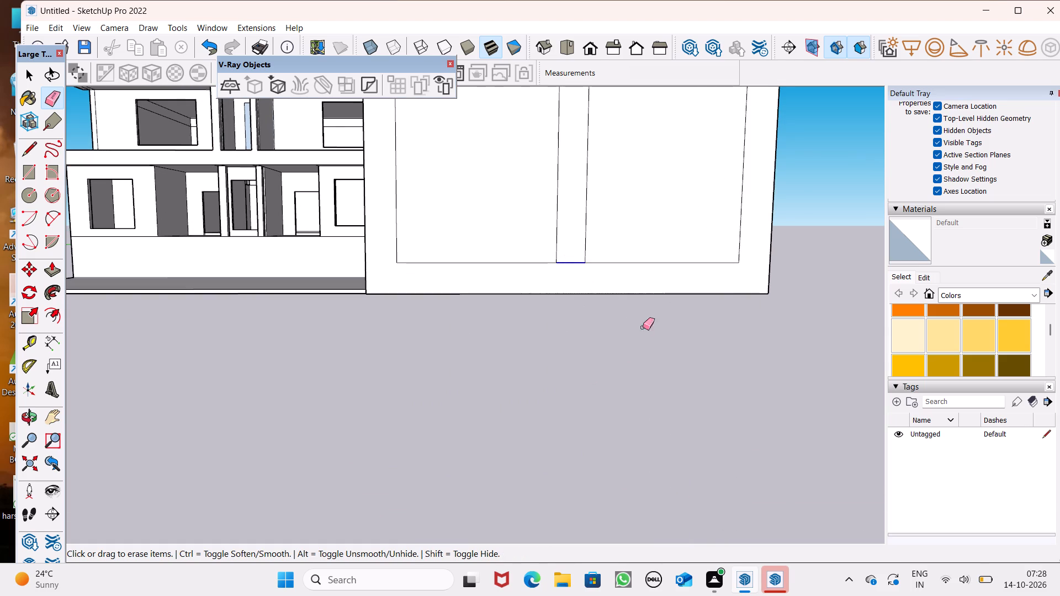
scroll(659, 329, "down", 2)
scroll(659, 329, "up", 1)
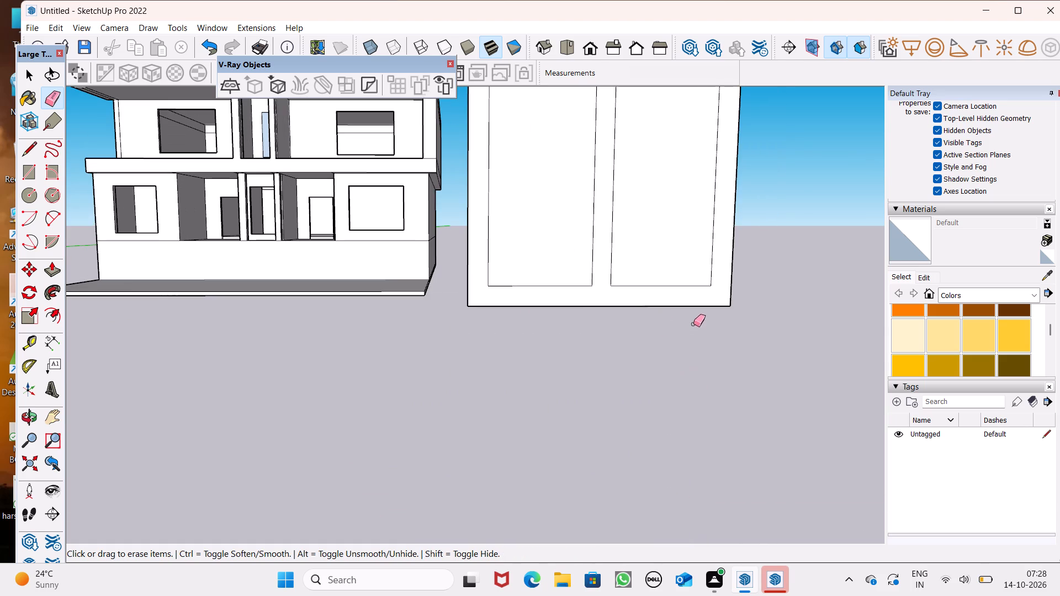
key("space")
scroll(766, 131, "down", 6)
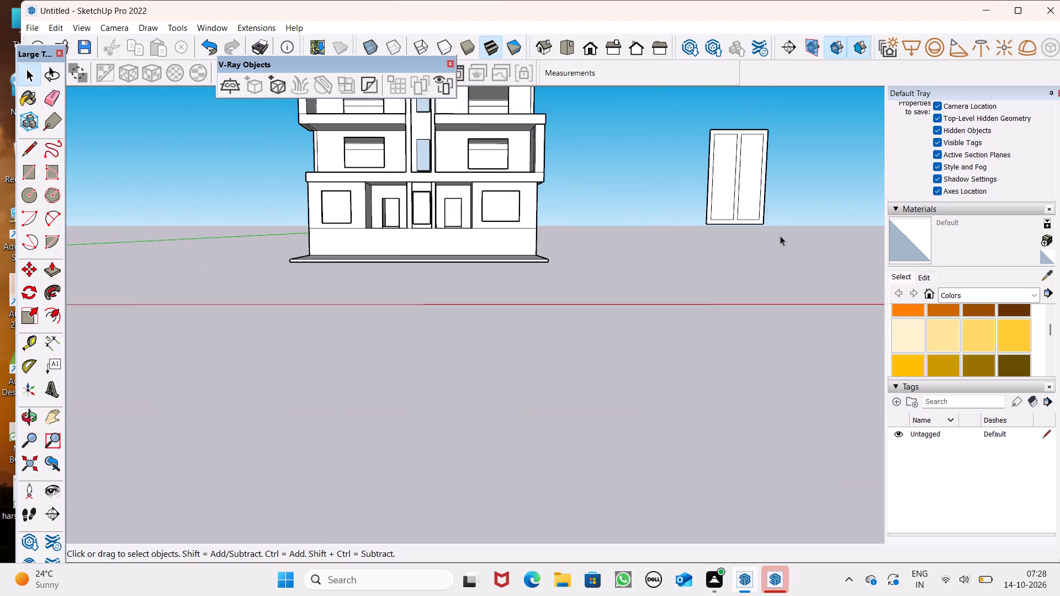
Extrude the two-panel frame's border and centre strip outward by 4" from its back side, leaving both panels recessed.
middle_click_drag(808, 255, 728, 300)
scroll(772, 286, "up", 1)
scroll(698, 216, "down", 6)
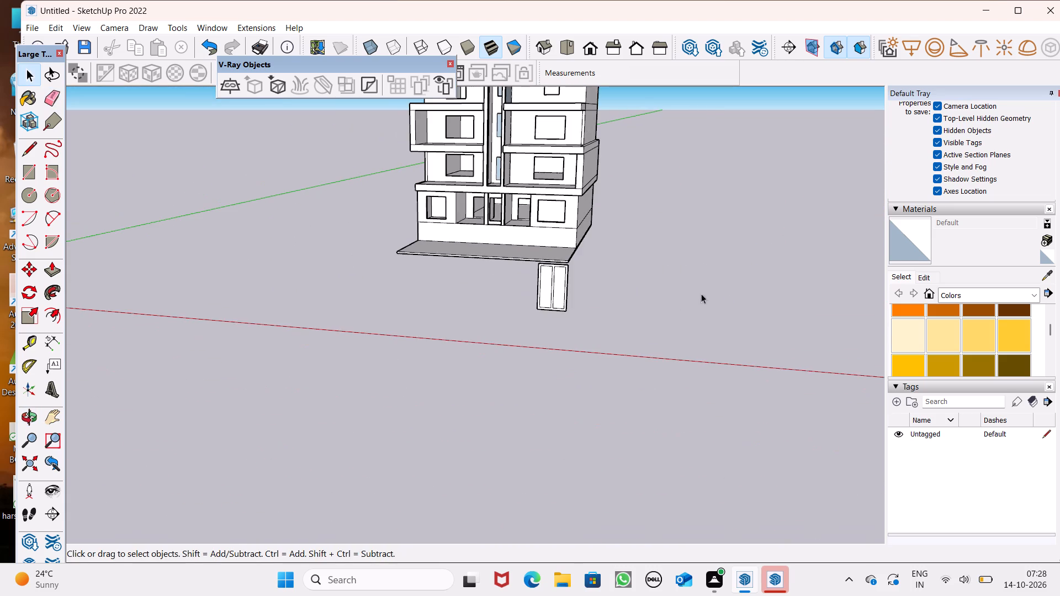
middle_click_drag(660, 316, 386, 369)
scroll(186, 337, "up", 1)
scroll(91, 332, "up", 2)
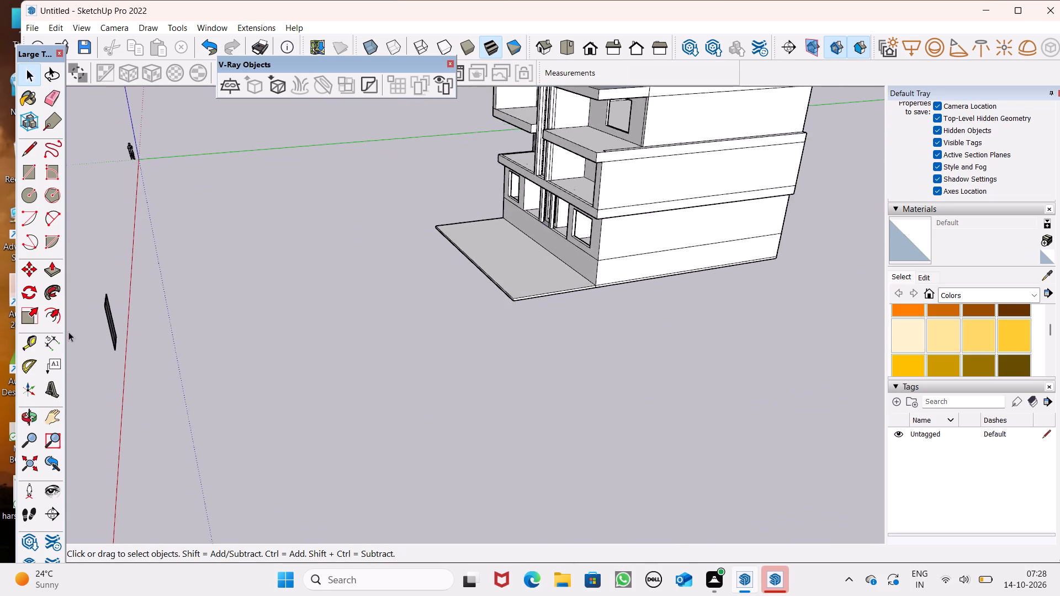
scroll(68, 332, "up", 4)
scroll(643, 311, "down", 6)
middle_click_drag(494, 402, 437, 405)
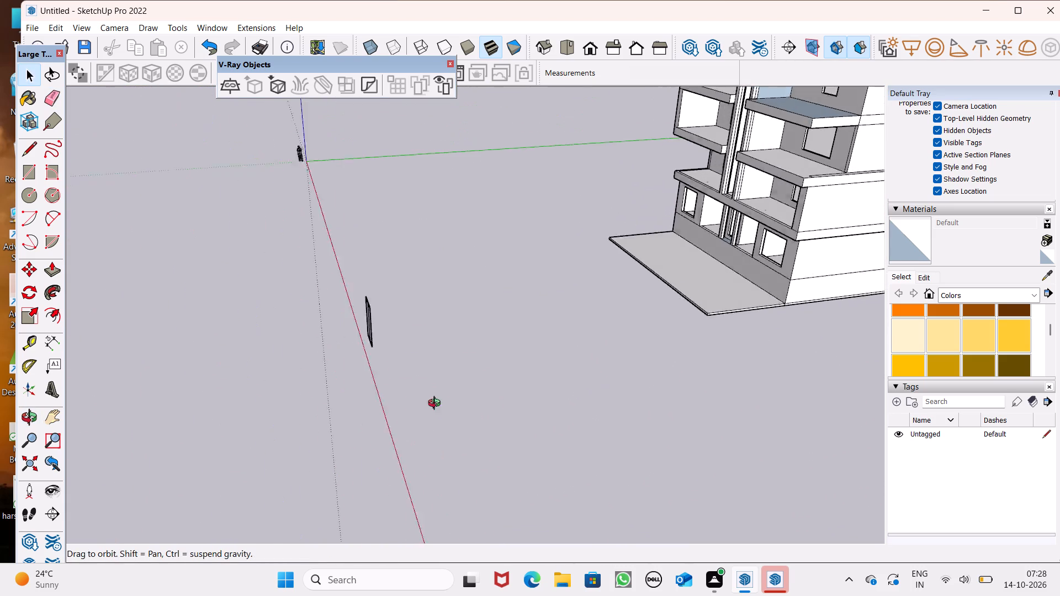
middle_click_drag(437, 405, 310, 403)
scroll(278, 279, "up", 7)
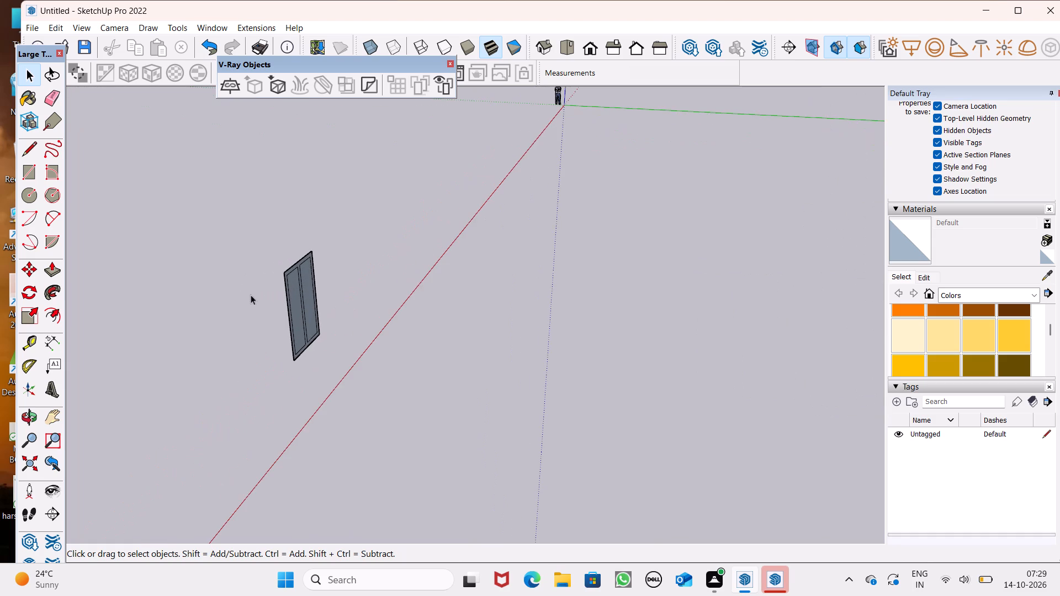
middle_click_drag(261, 347, 118, 354)
middle_click(104, 354)
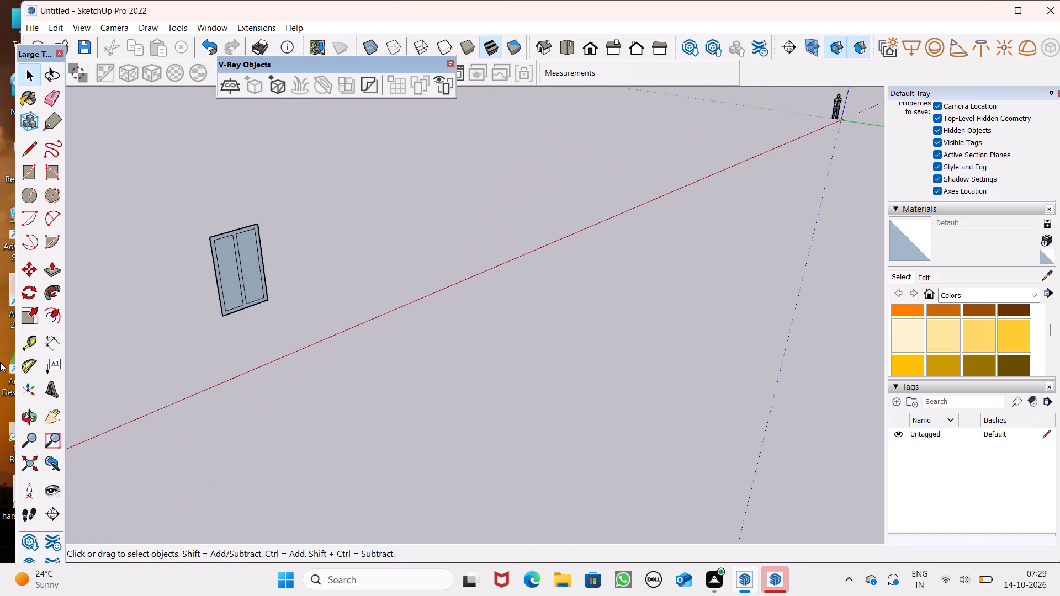
left_click(49, 271)
scroll(197, 318, "up", 5)
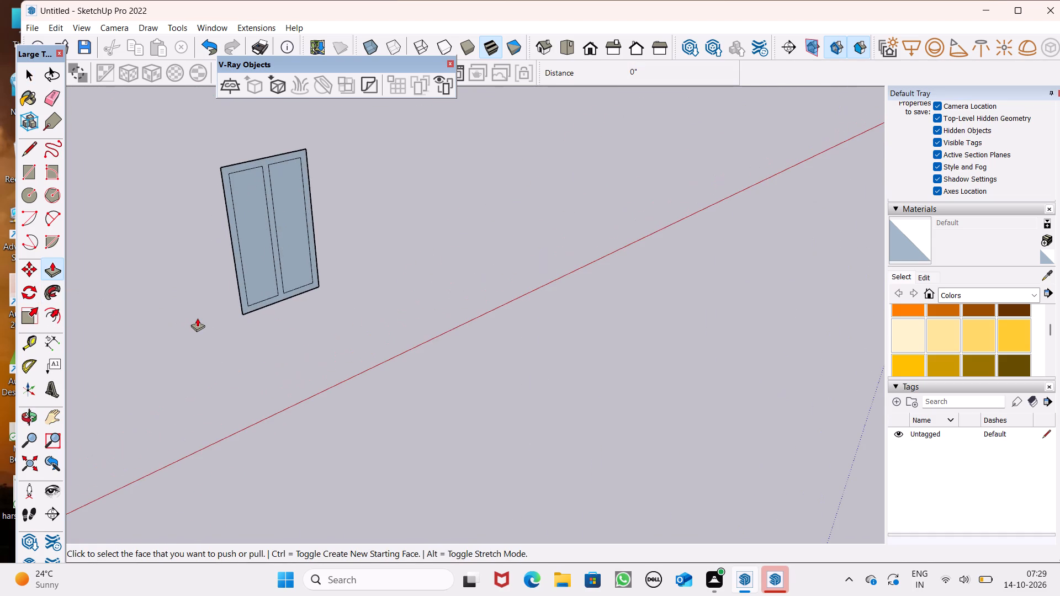
scroll(261, 297, "up", 4)
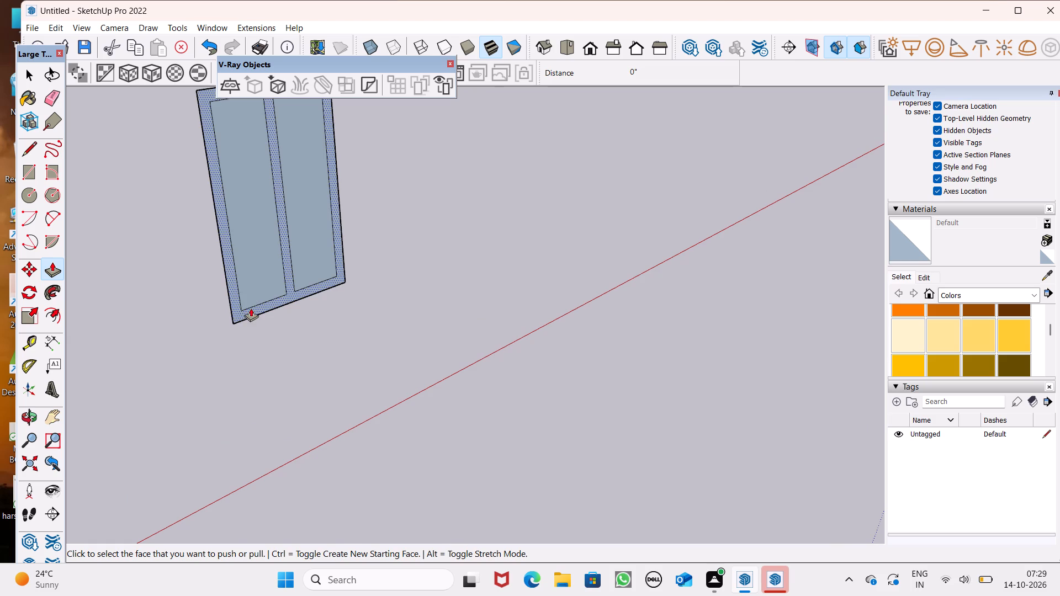
left_click_drag(239, 313, 241, 326)
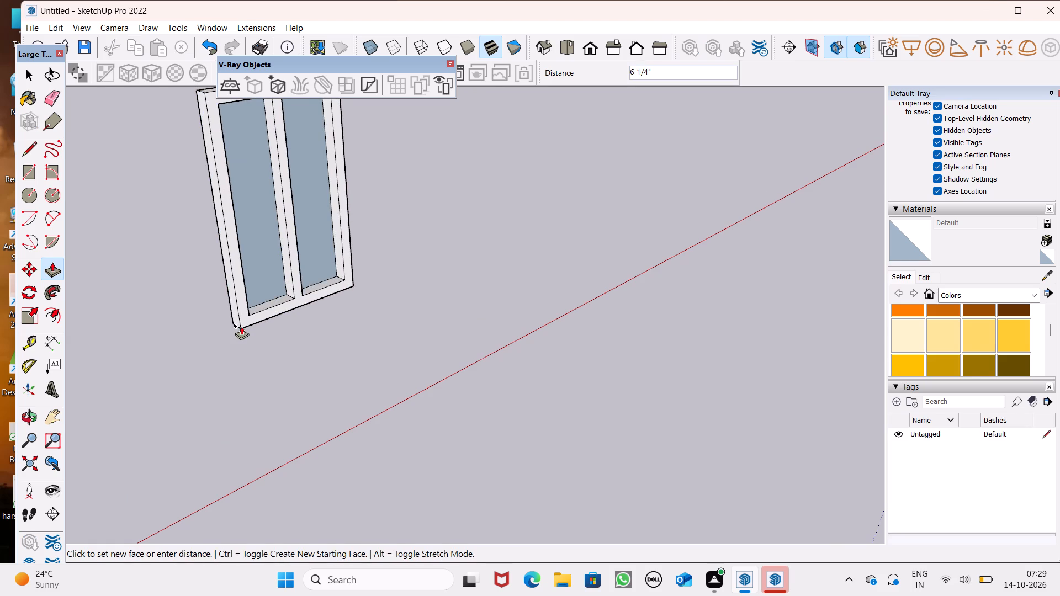
left_click_drag(241, 326, 242, 326)
key("4")
key("shift+quotedbl")
key("Return")
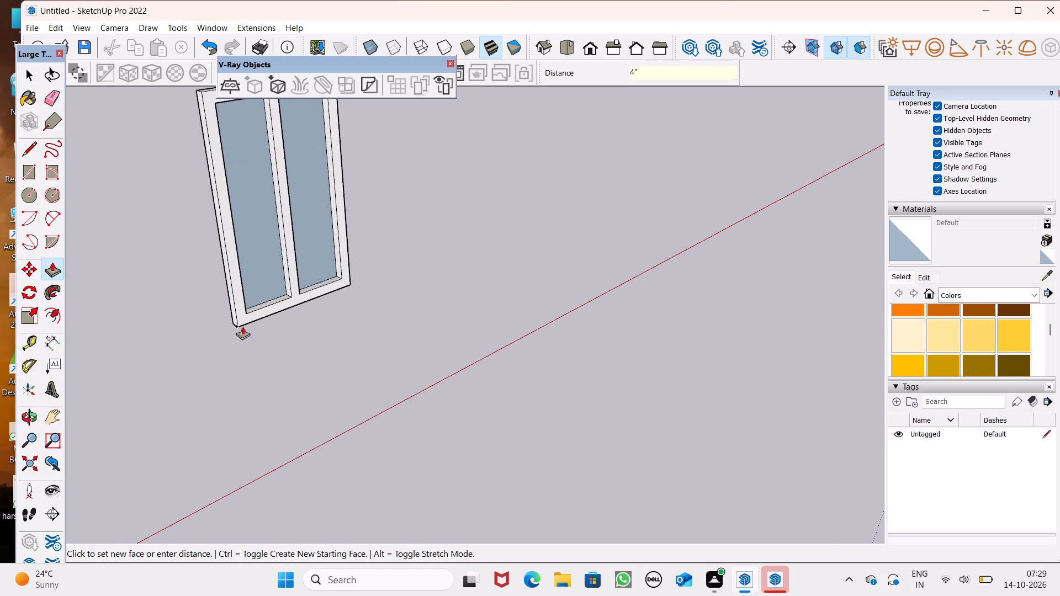
left_click_drag(242, 326, 243, 326)
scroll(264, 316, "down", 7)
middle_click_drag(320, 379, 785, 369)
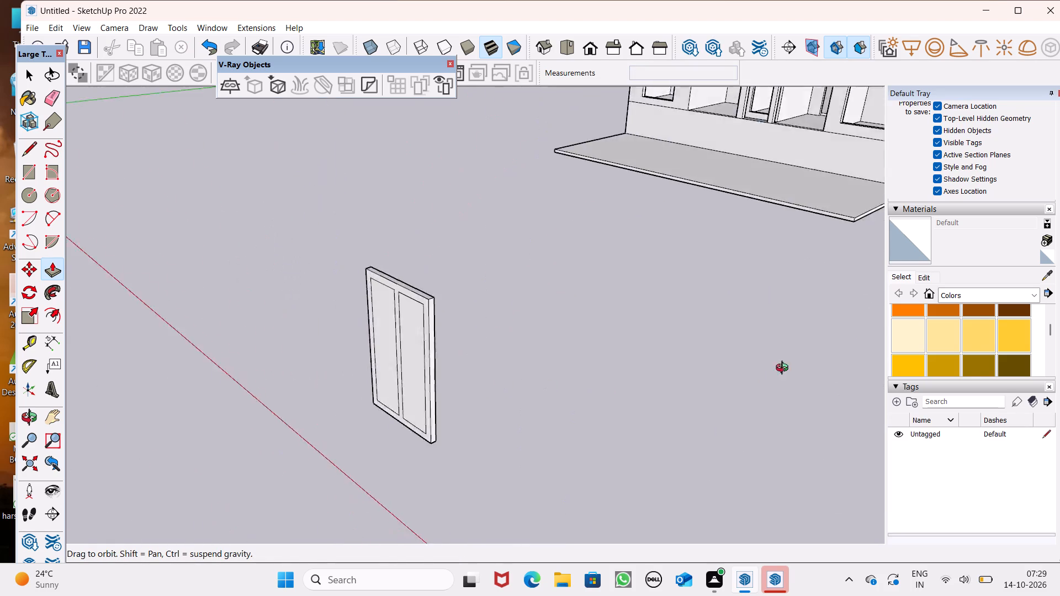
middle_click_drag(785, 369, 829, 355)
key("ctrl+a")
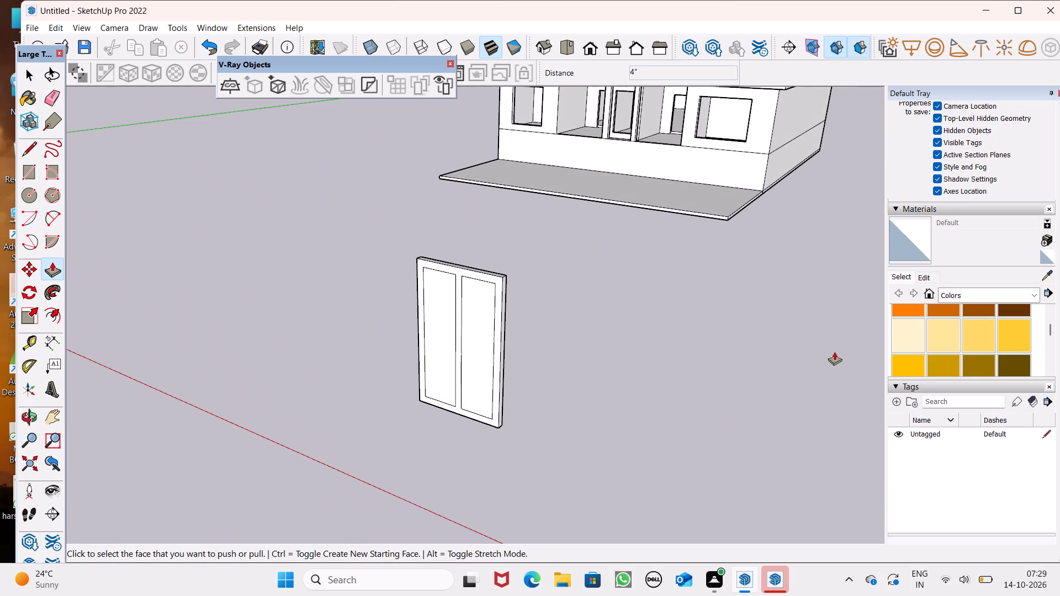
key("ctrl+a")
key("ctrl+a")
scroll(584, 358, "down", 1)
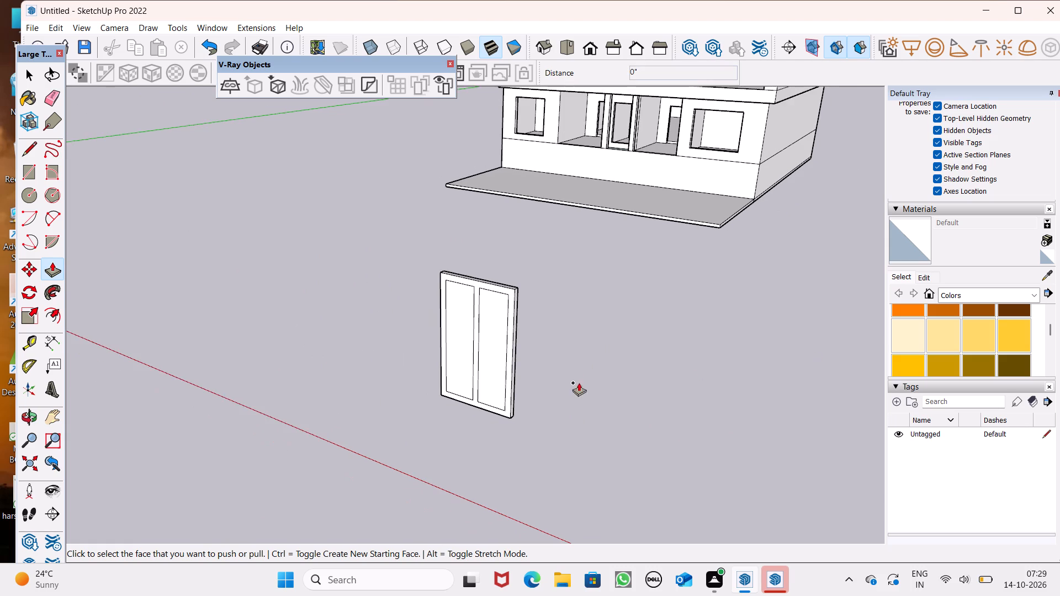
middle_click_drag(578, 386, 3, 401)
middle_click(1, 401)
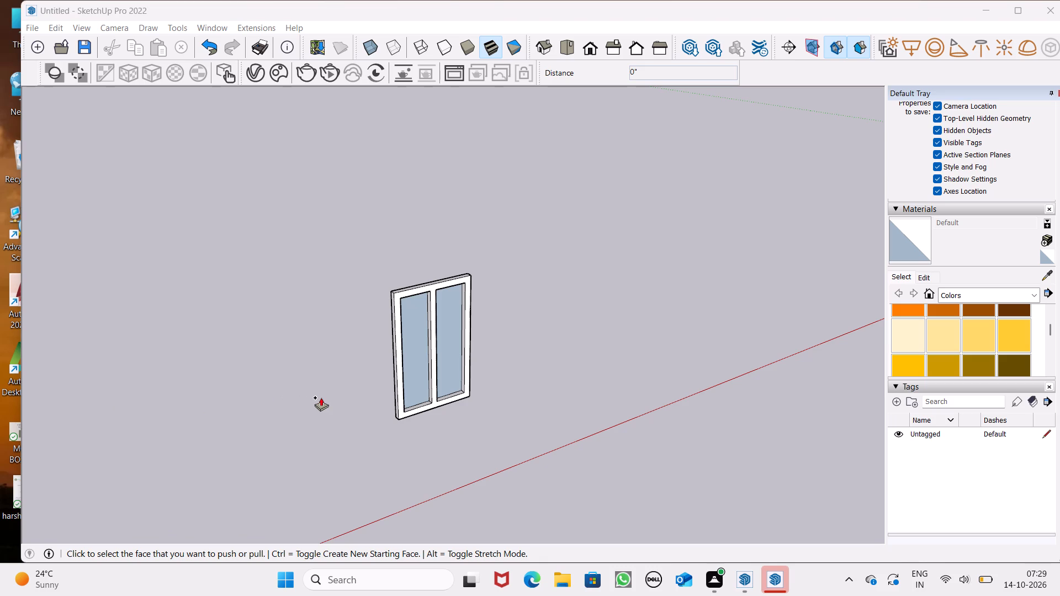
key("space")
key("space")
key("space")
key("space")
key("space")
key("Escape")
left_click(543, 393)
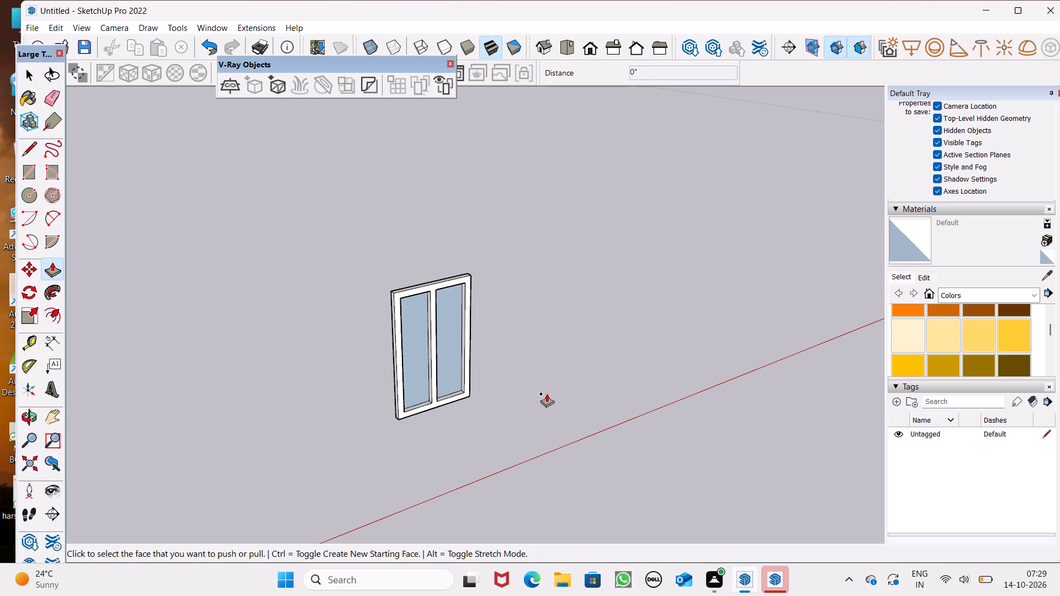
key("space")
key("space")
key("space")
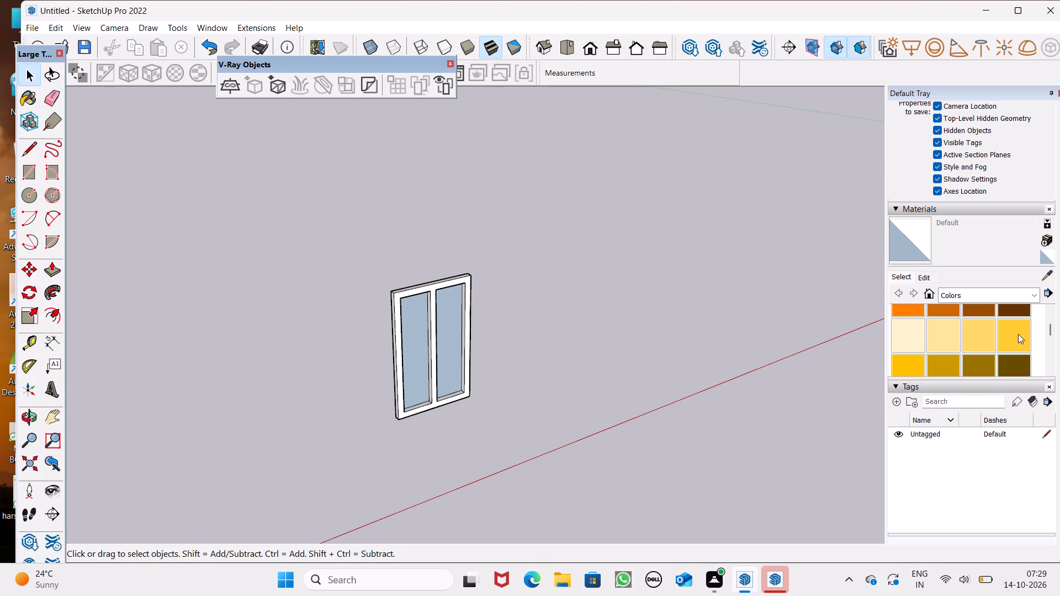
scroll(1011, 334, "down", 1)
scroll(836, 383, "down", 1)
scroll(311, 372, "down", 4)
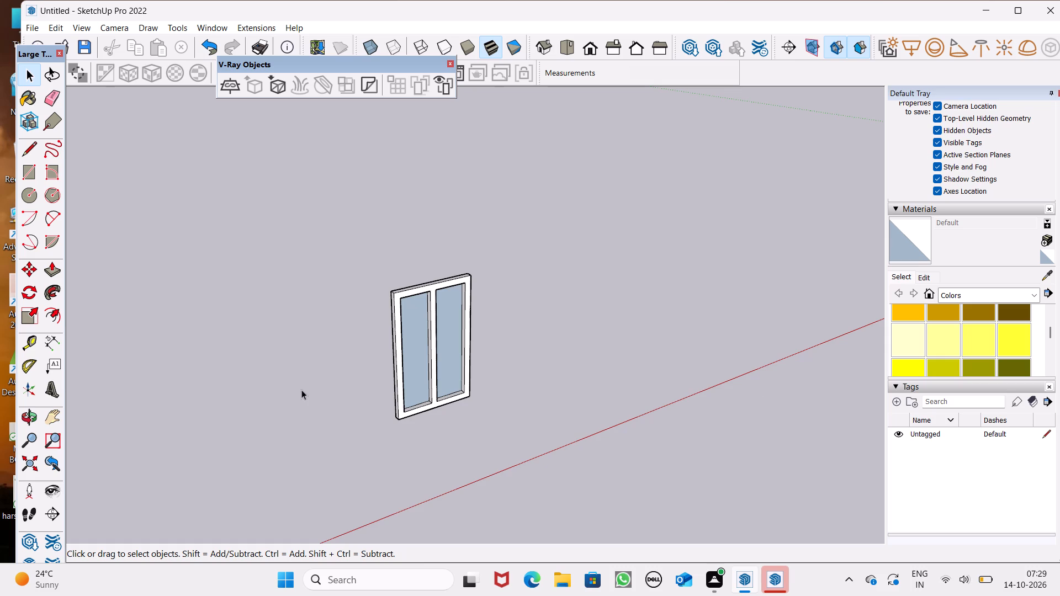
Draw an upright rectangle about 7' 11 5/16" by 7' 2 5/8" beside the two-panel frame, facing the same way.
middle_click_drag(305, 405, 626, 428)
middle_click(632, 427)
middle_click_drag(643, 426, 653, 424)
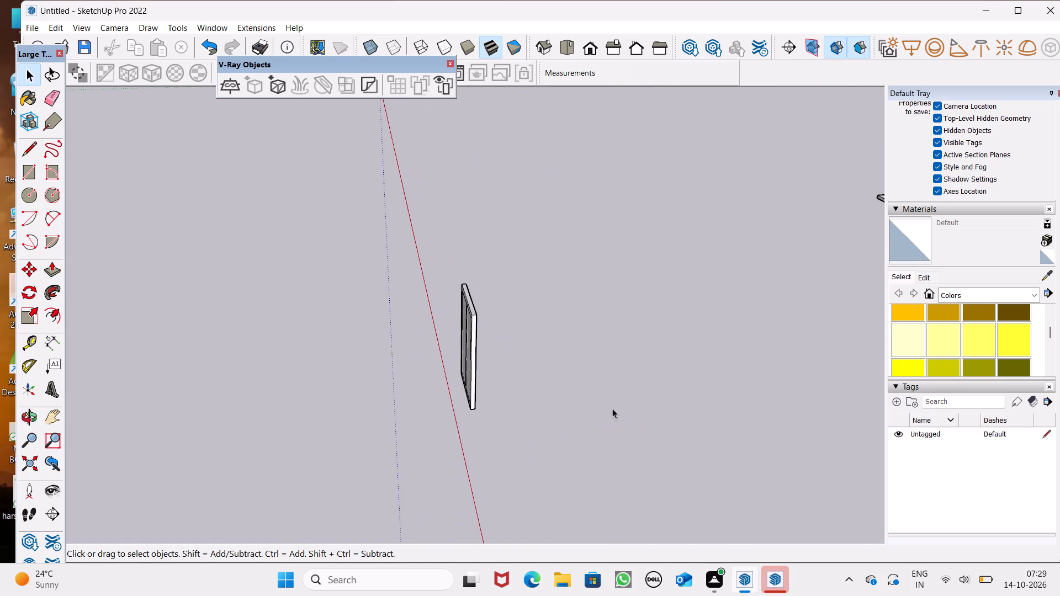
scroll(586, 407, "down", 2)
middle_click_drag(544, 439, 659, 444)
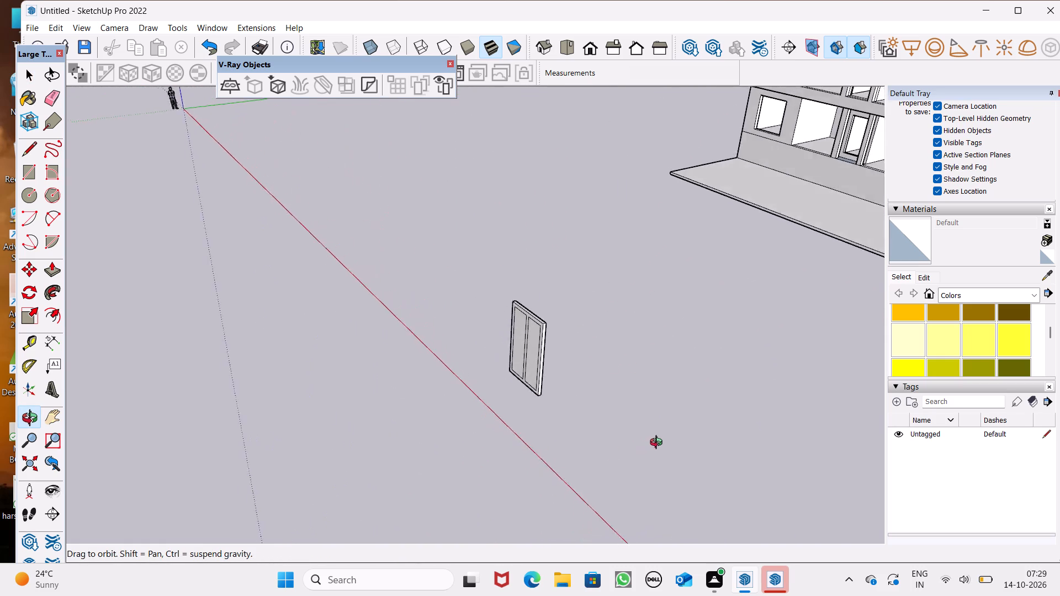
middle_click_drag(659, 444, 826, 381)
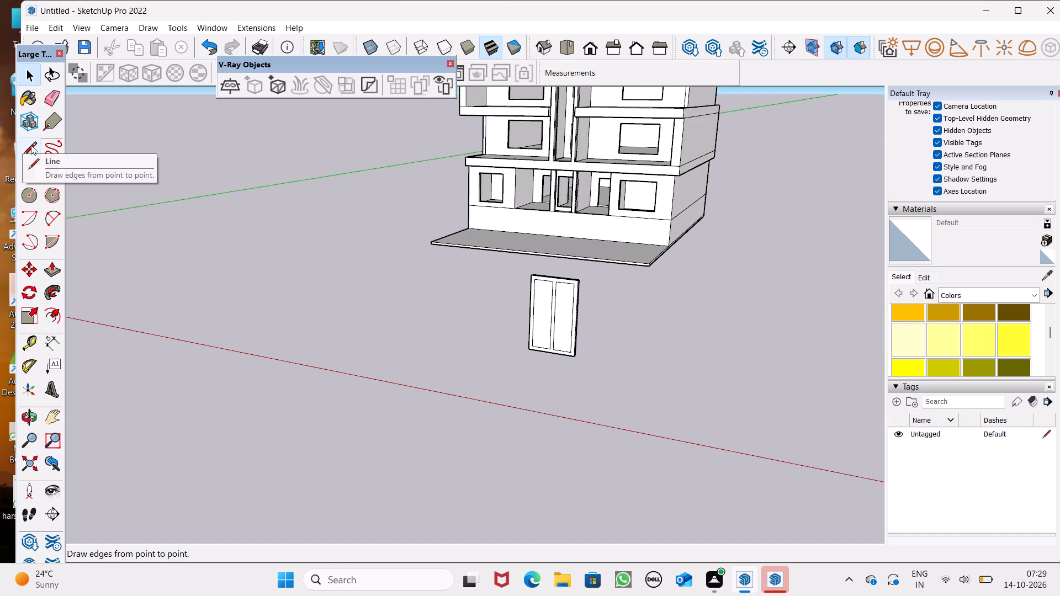
left_click(33, 170)
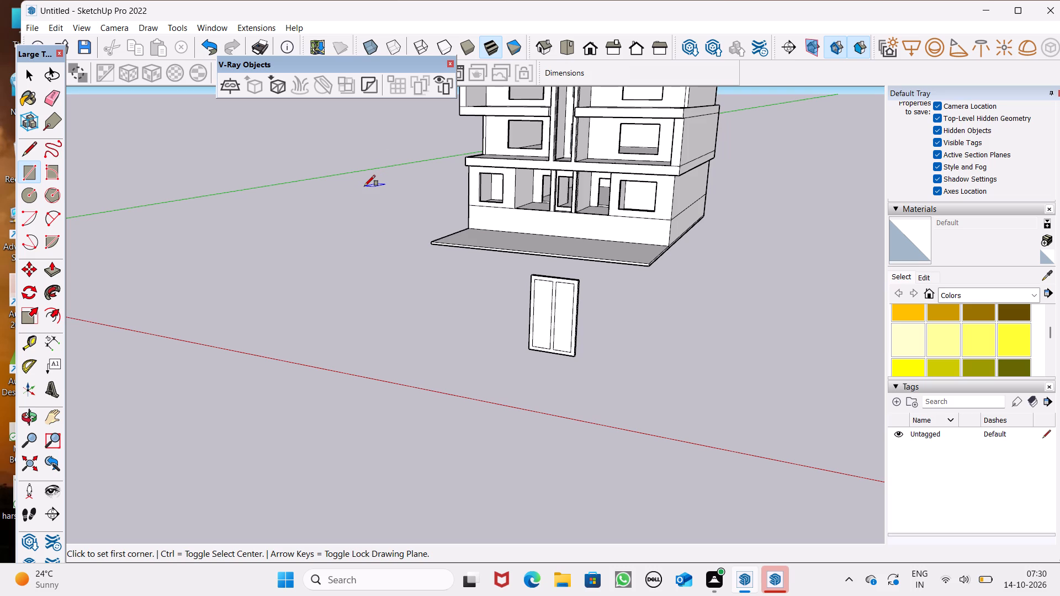
scroll(205, 216, "down", 3)
middle_click_drag(254, 327, 318, 322)
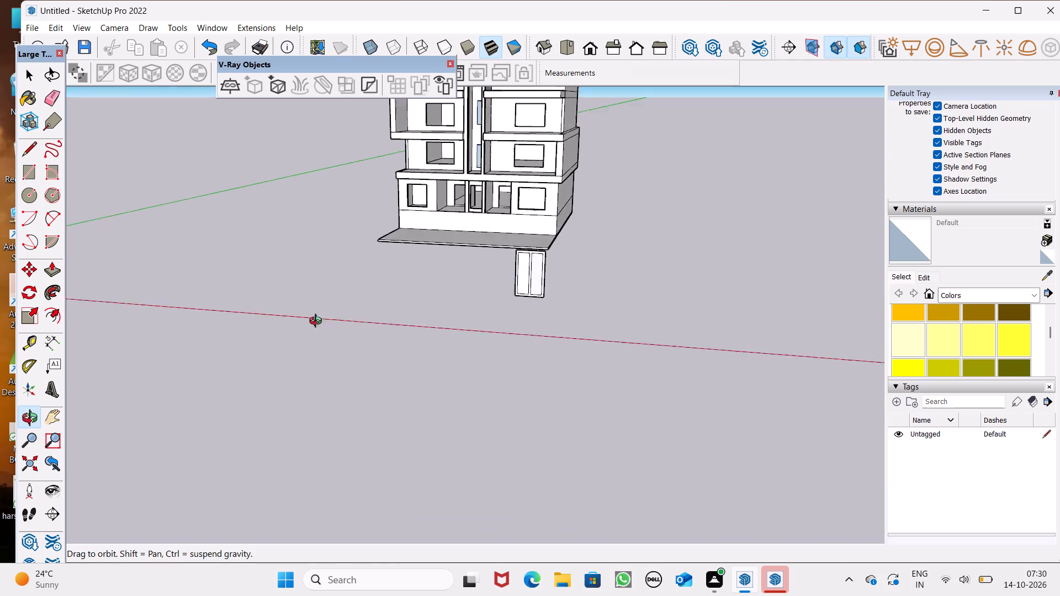
middle_click_drag(318, 322, 324, 291)
scroll(666, 242, "up", 3)
middle_click_drag(669, 256, 685, 244)
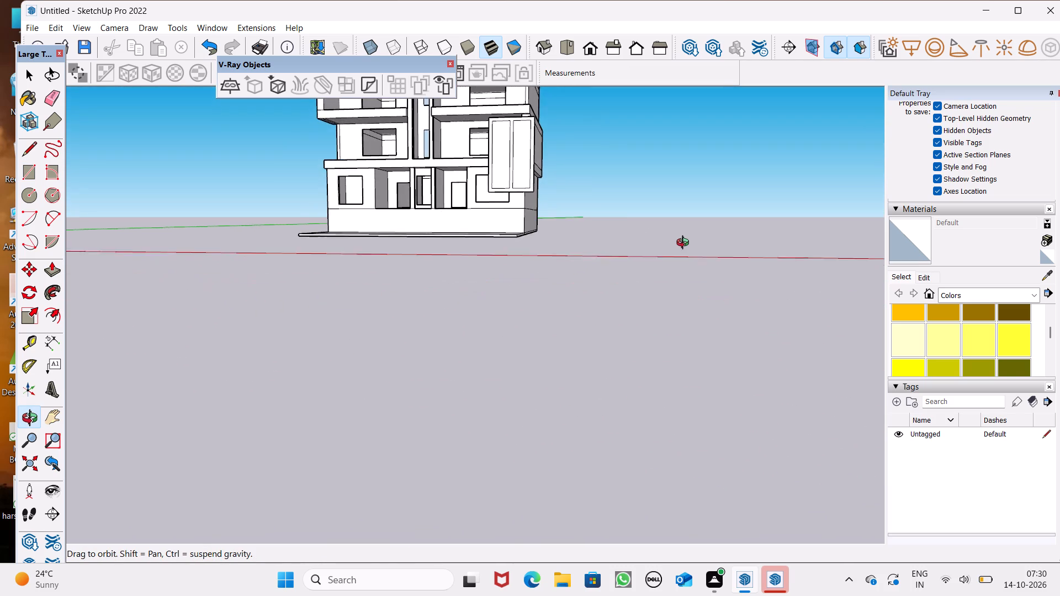
middle_click_drag(685, 244, 695, 256)
scroll(695, 256, "up", 1)
scroll(661, 227, "down", 3)
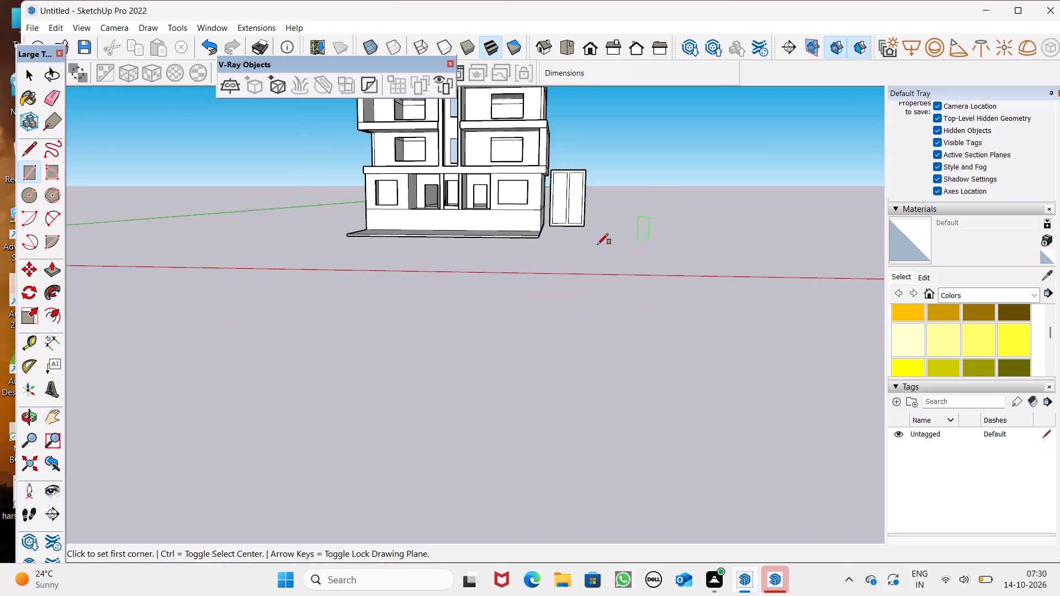
scroll(358, 246, "down", 5)
middle_click_drag(570, 306, 601, 304)
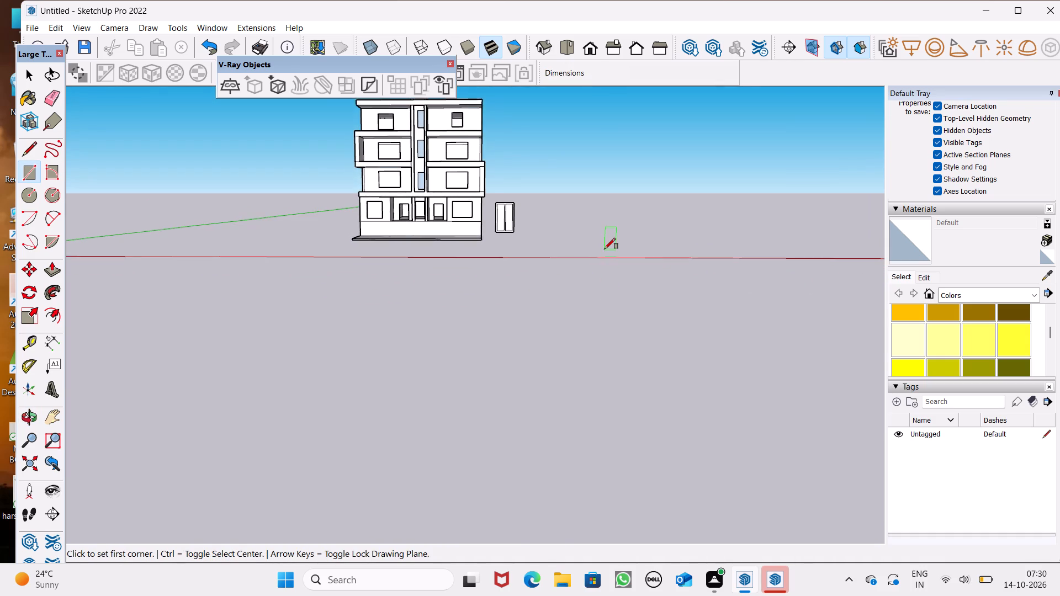
scroll(605, 249, "up", 4)
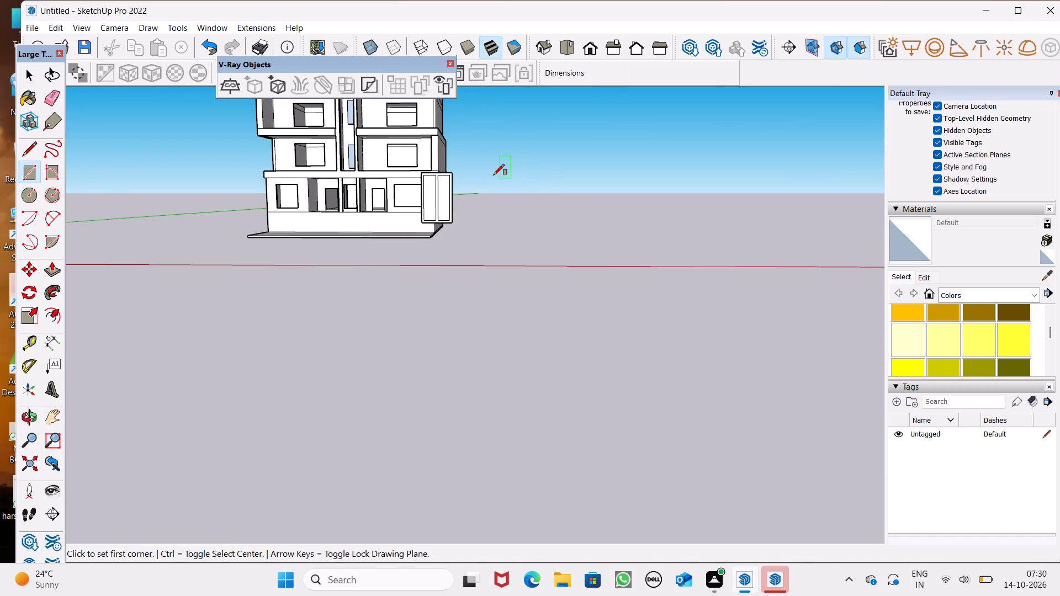
left_click(487, 173)
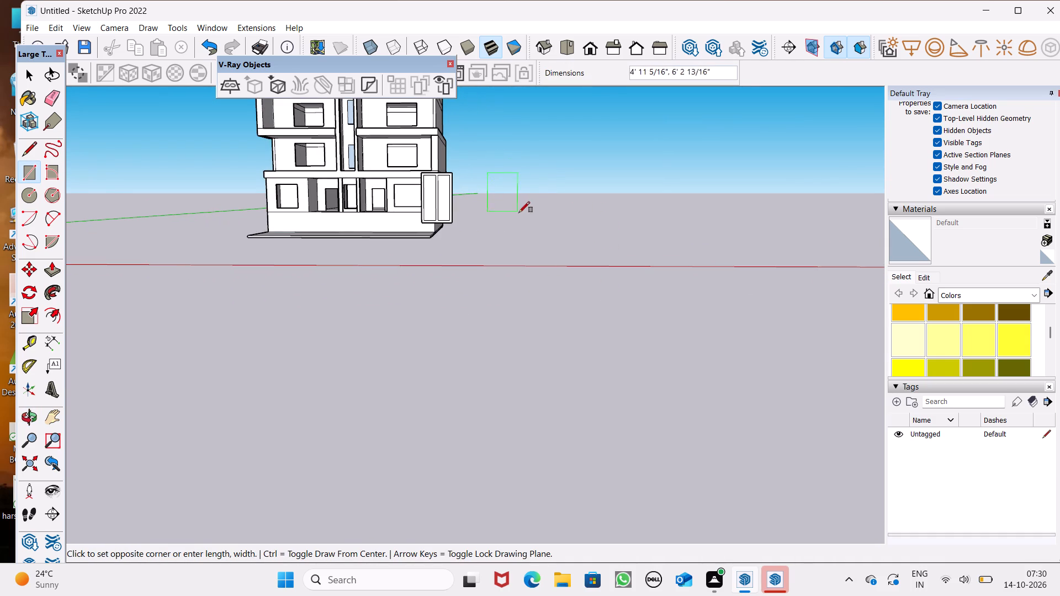
left_click(536, 217)
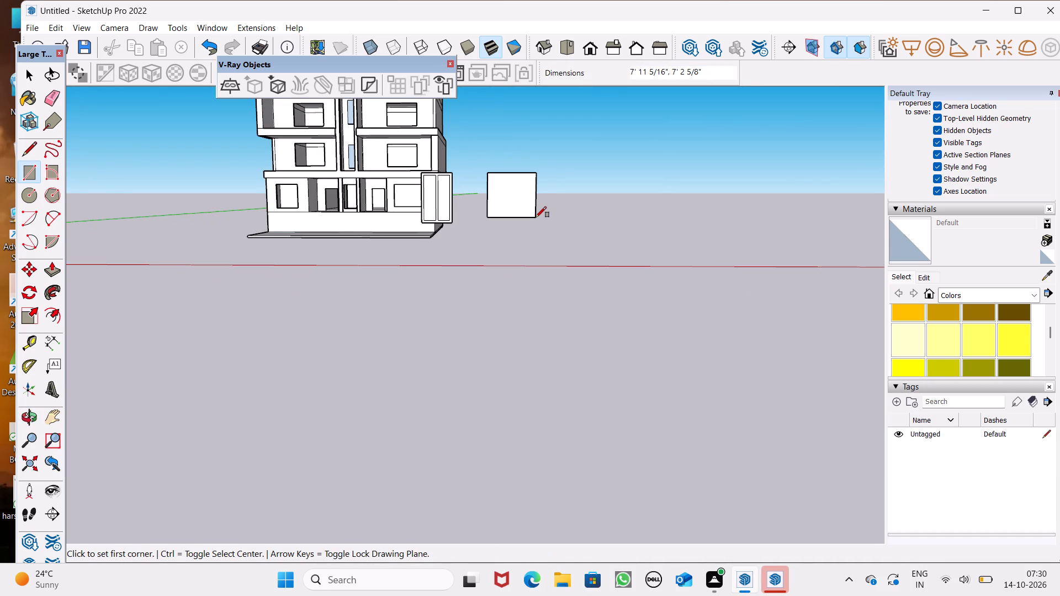
key("space")
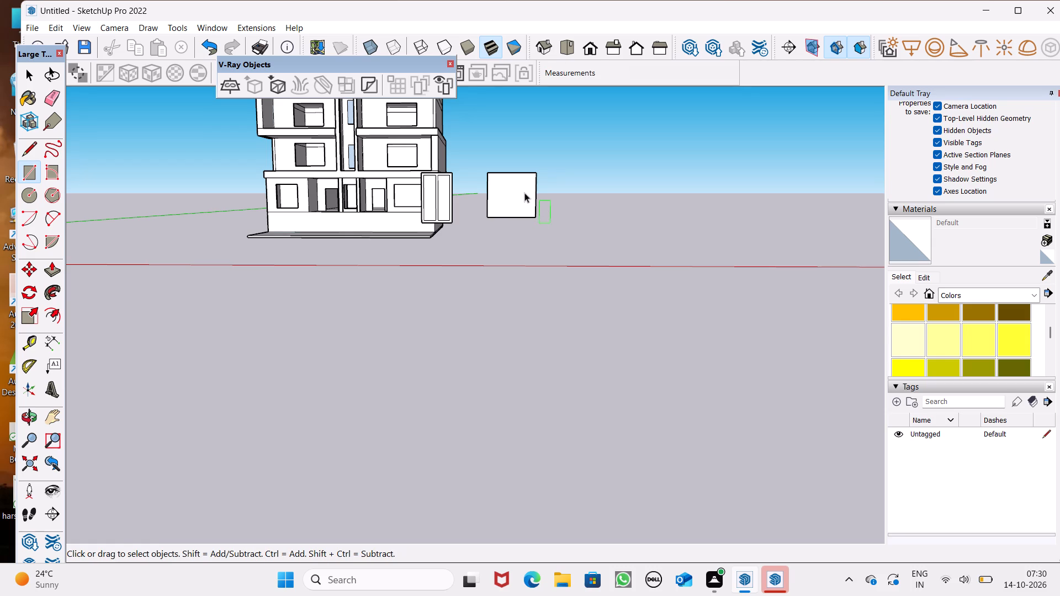
Offset the upright rectangle's outline inward by about 4" to form a border.
middle_click_drag(521, 193, 518, 243)
scroll(518, 243, "up", 2)
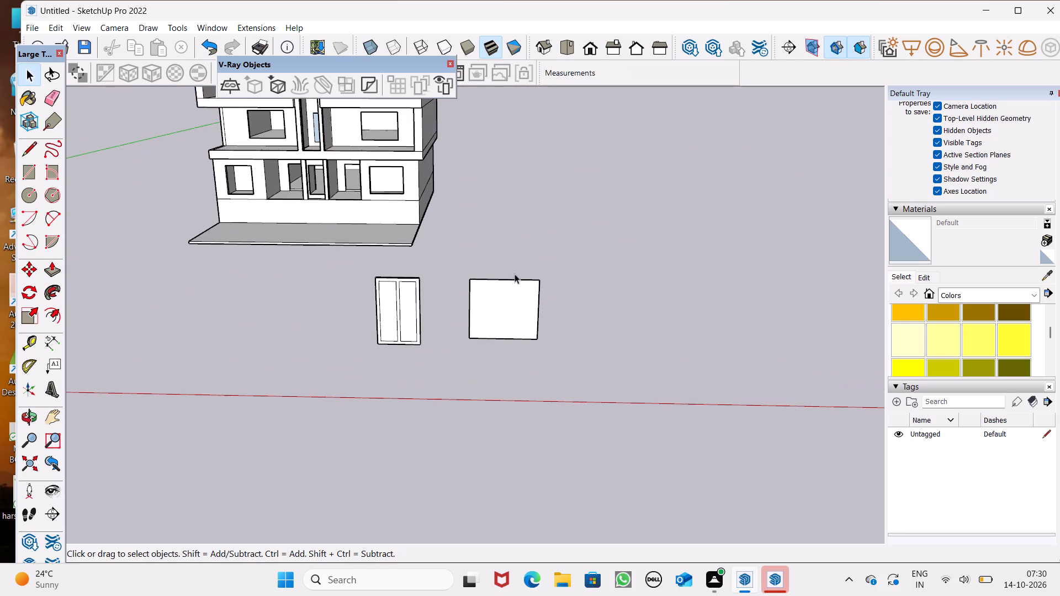
scroll(515, 275, "up", 4)
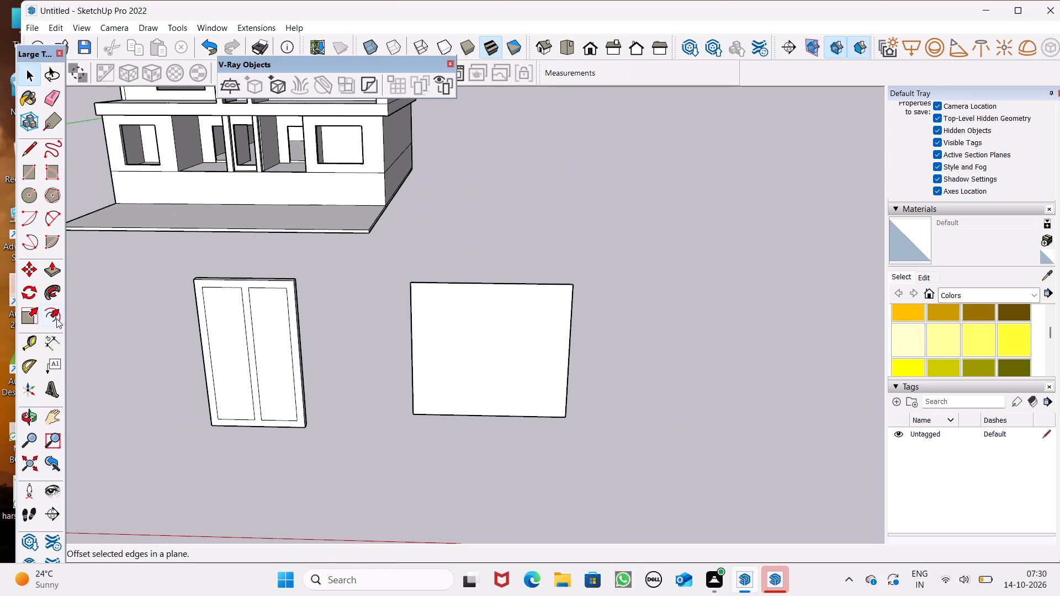
left_click(56, 318)
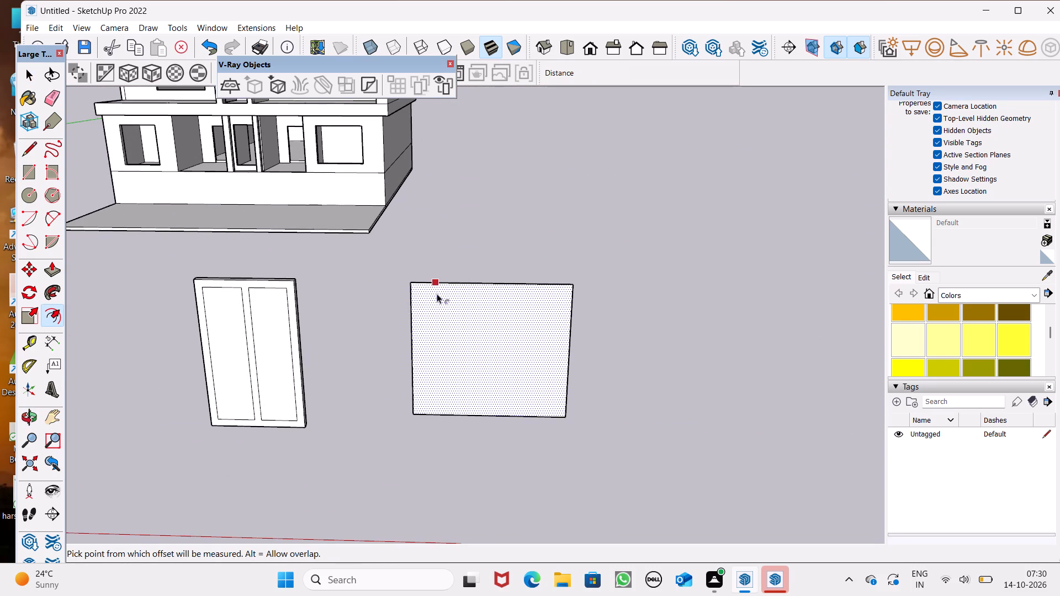
left_click_drag(437, 294, 431, 291)
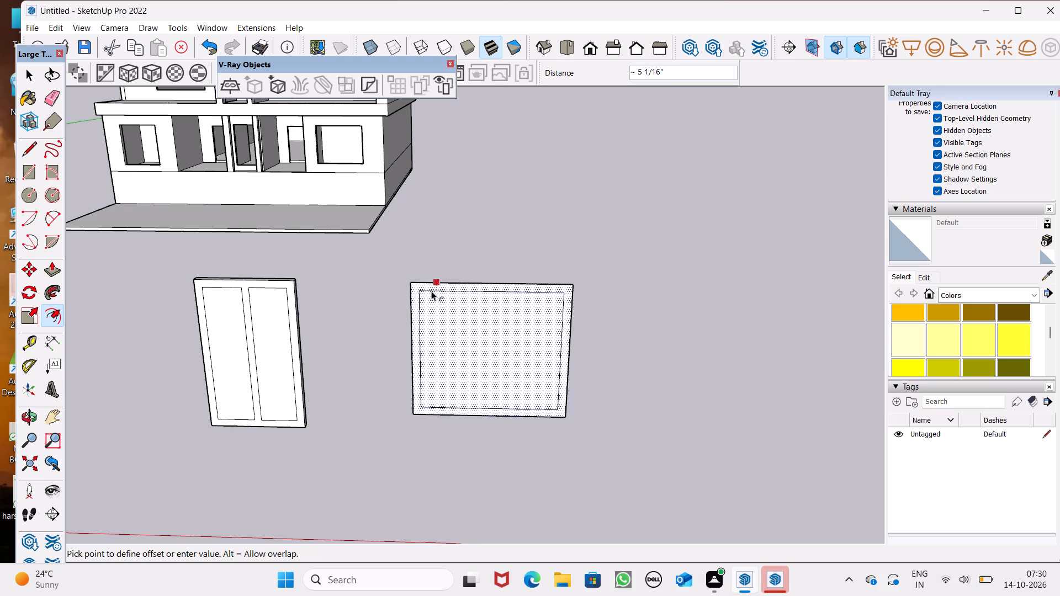
left_click_drag(431, 291, 431, 289)
type("b")
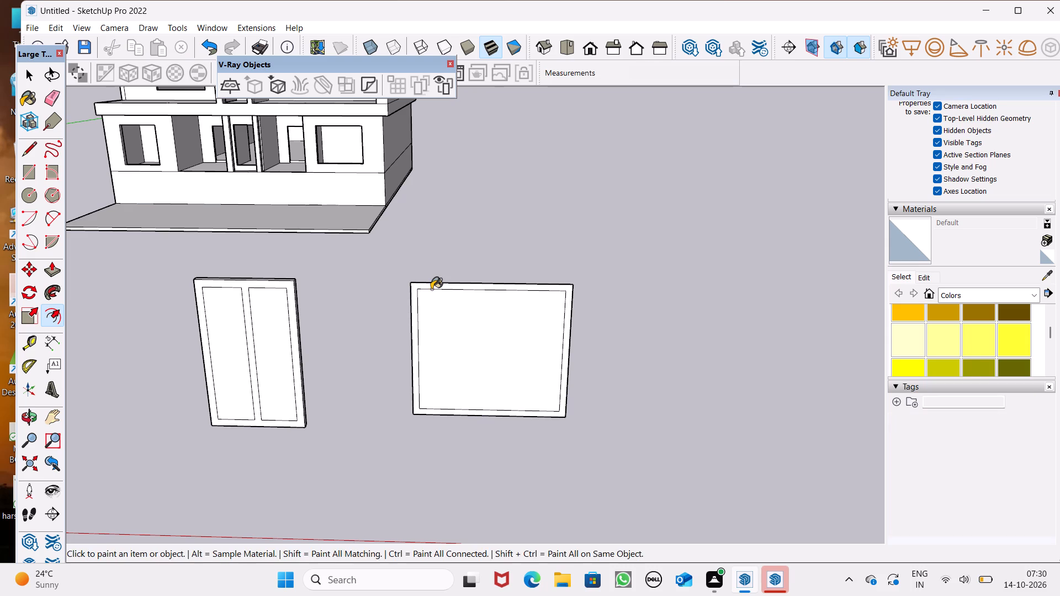
key("space")
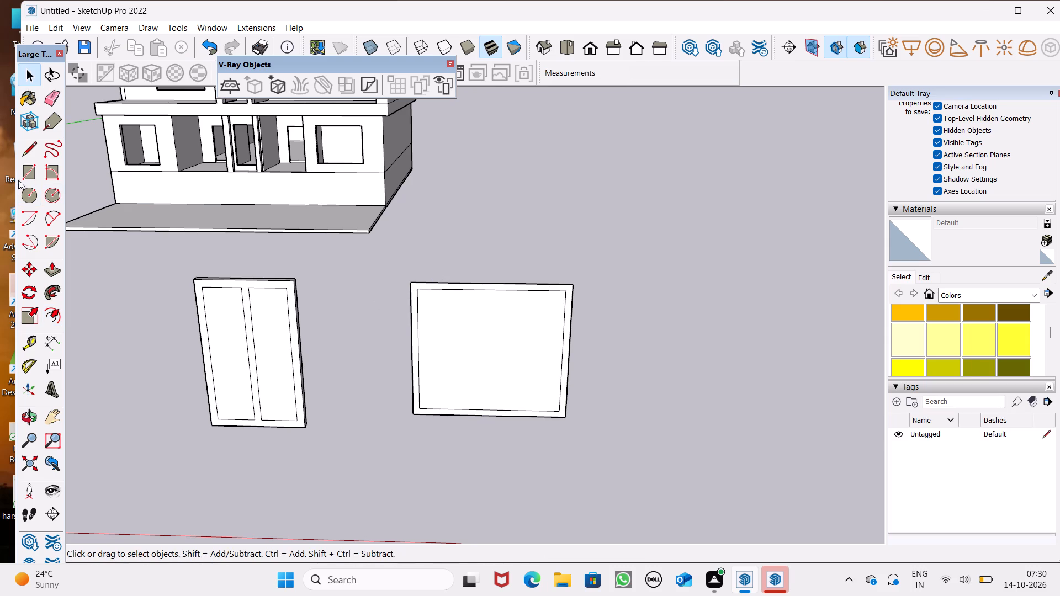
Draw a narrow vertical strip about 4 3/16" by 6' 6 5/8" inside the border, spanning from its top inner edge to its bottom one.
left_click(25, 177)
scroll(476, 313, "up", 7)
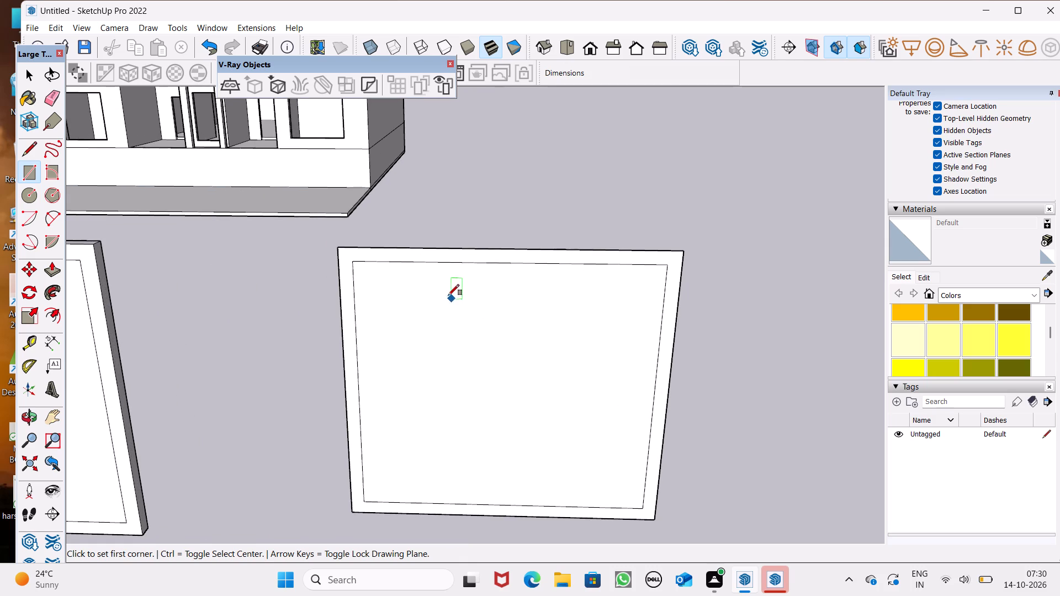
left_click(441, 266)
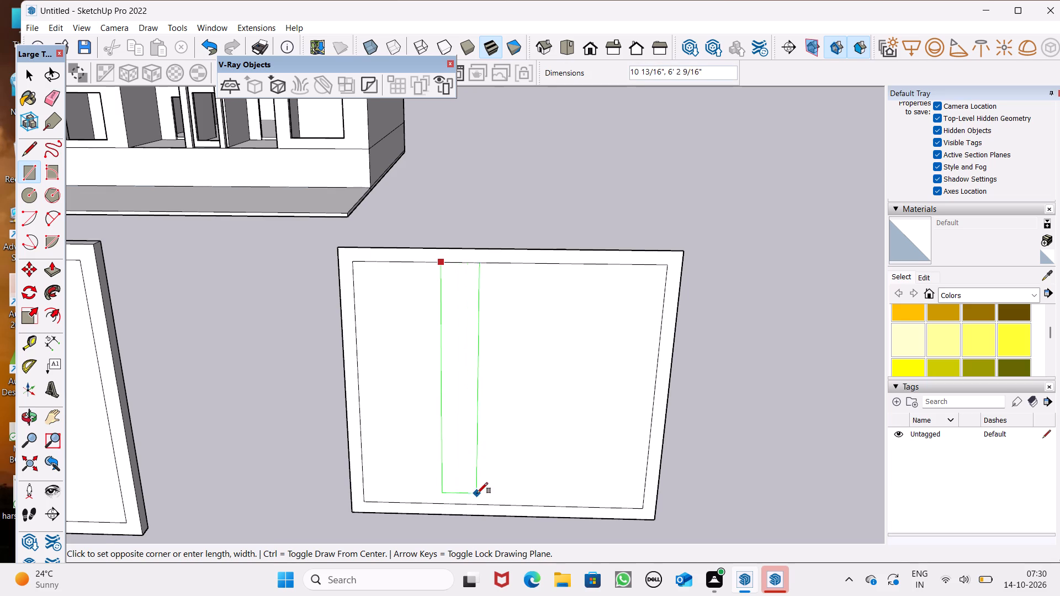
scroll(480, 491, "up", 7)
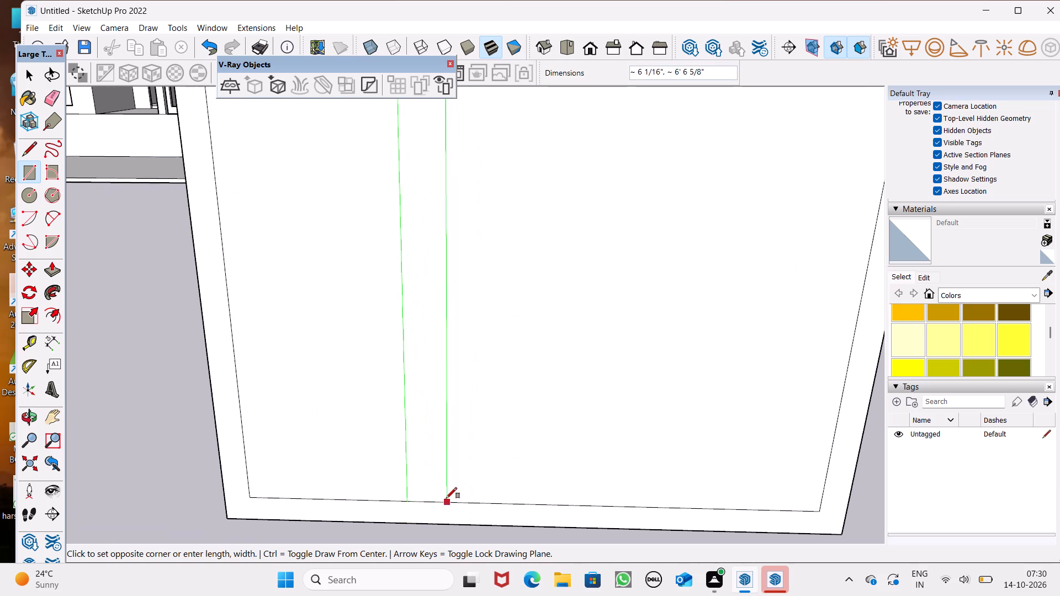
left_click(434, 499)
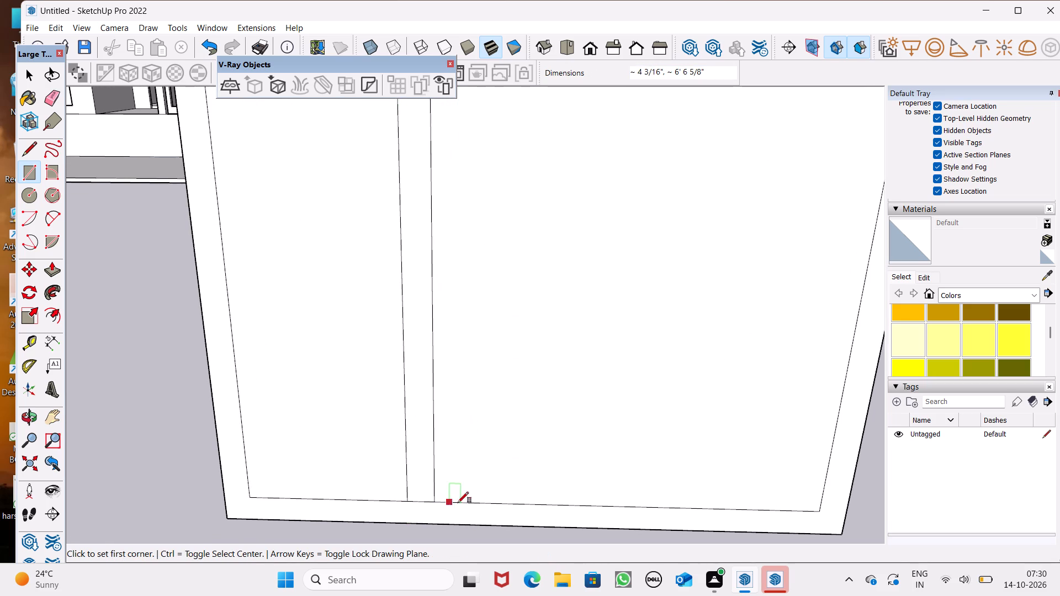
scroll(468, 504, "down", 9)
key("space")
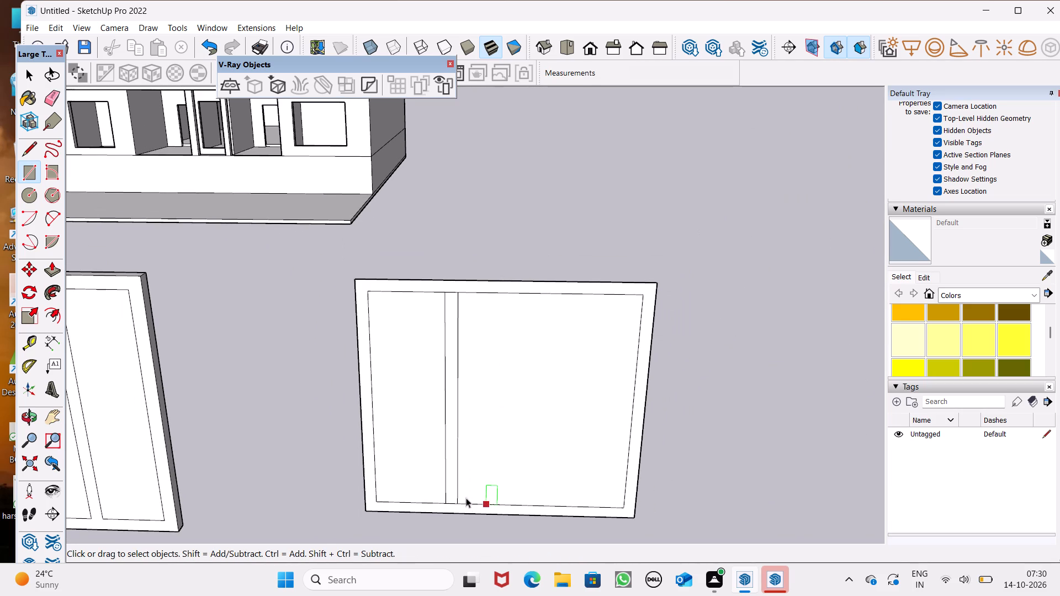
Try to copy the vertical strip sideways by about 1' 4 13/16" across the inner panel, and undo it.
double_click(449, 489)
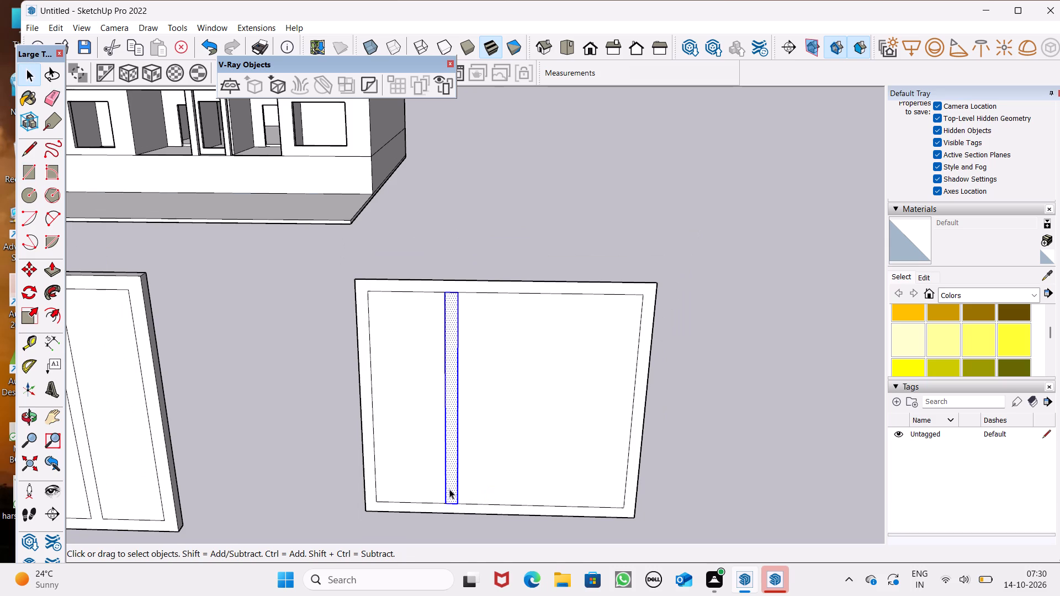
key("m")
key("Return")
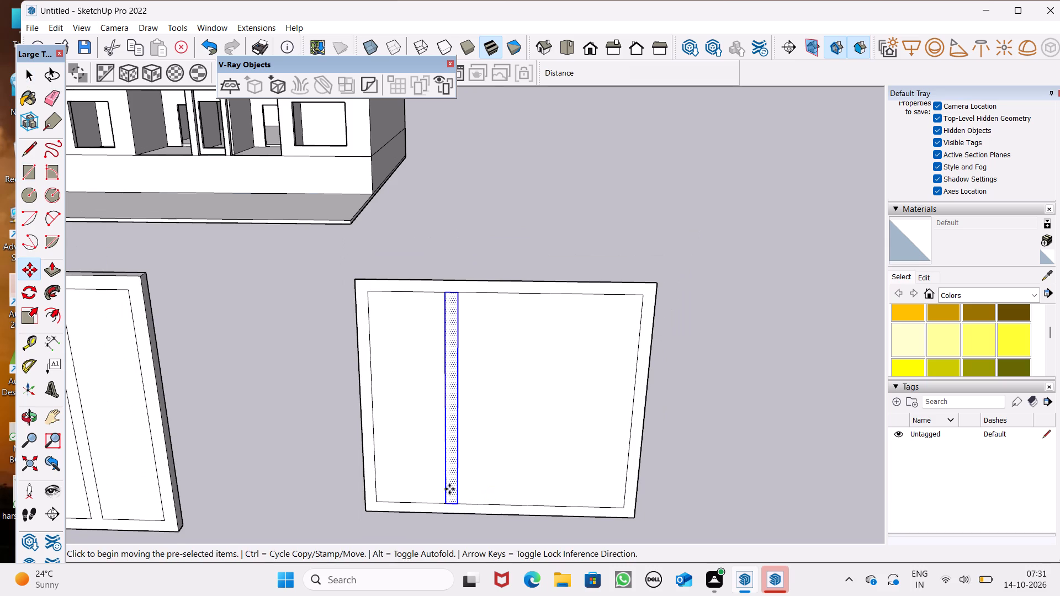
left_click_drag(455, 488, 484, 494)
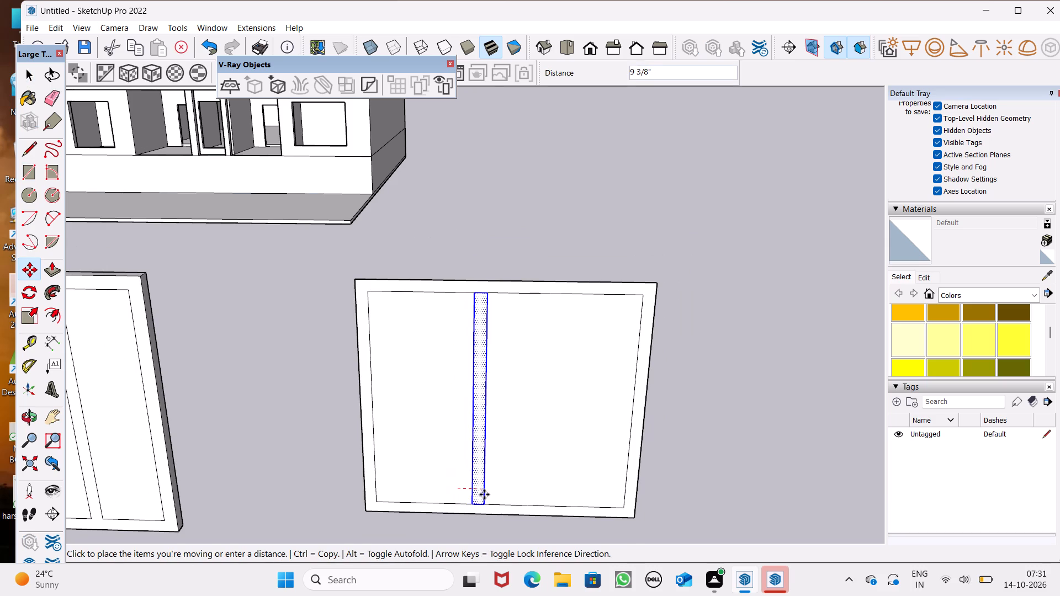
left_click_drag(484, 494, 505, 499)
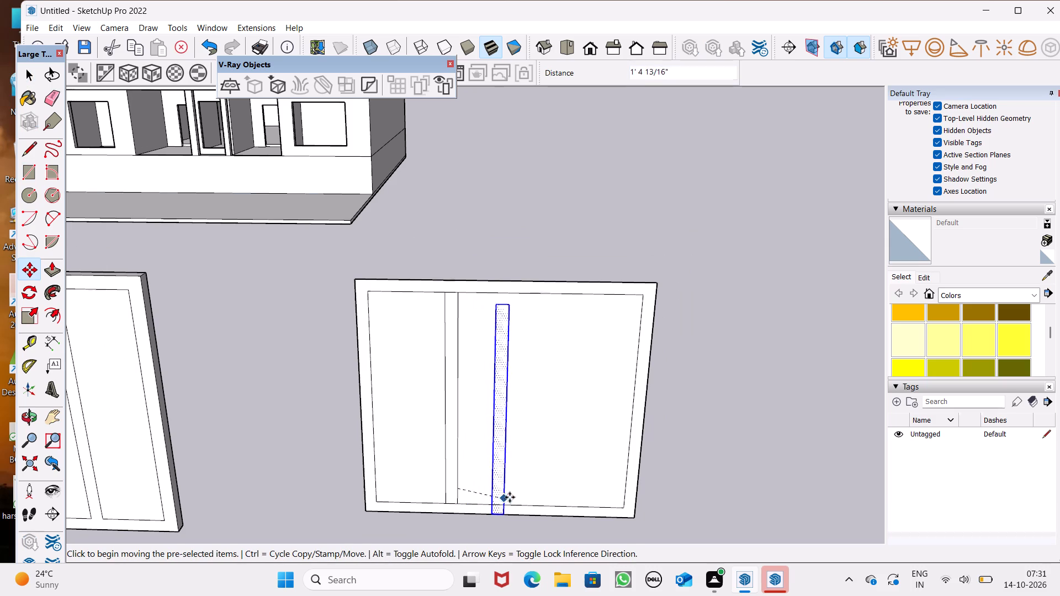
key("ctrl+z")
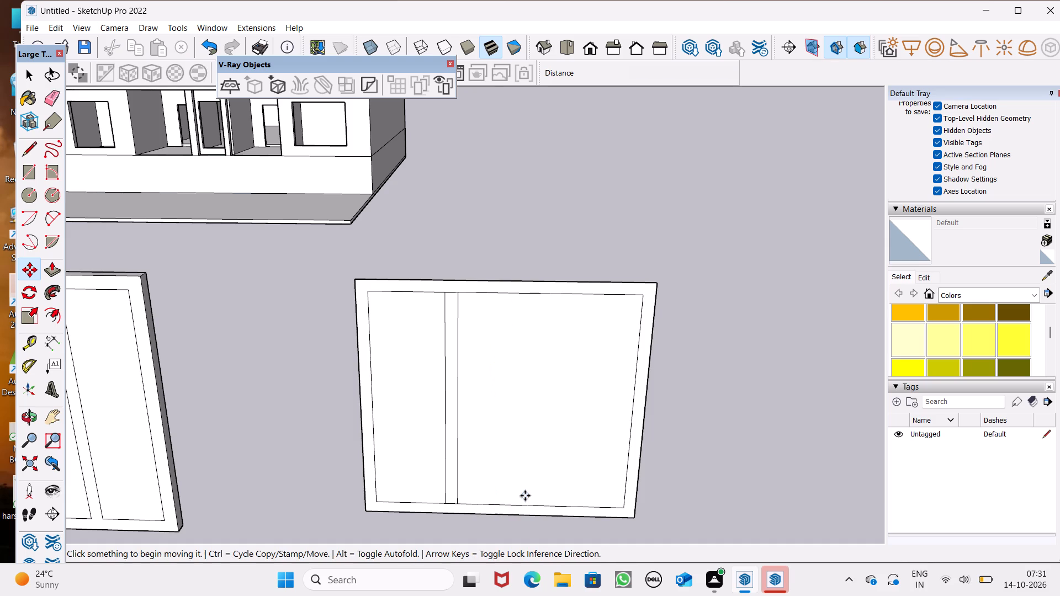
Copy the vertical strip horizontally about 2' 3" along the inner panel, dividing it into three panels.
key("space")
double_click(453, 487)
key("m")
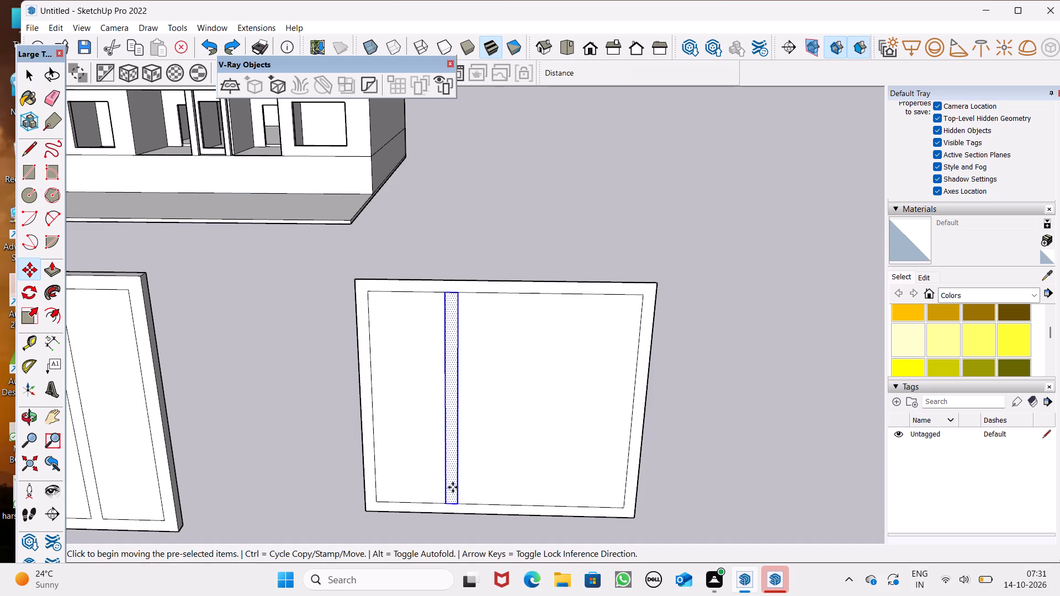
key("Return")
left_click_drag(454, 480, 536, 480)
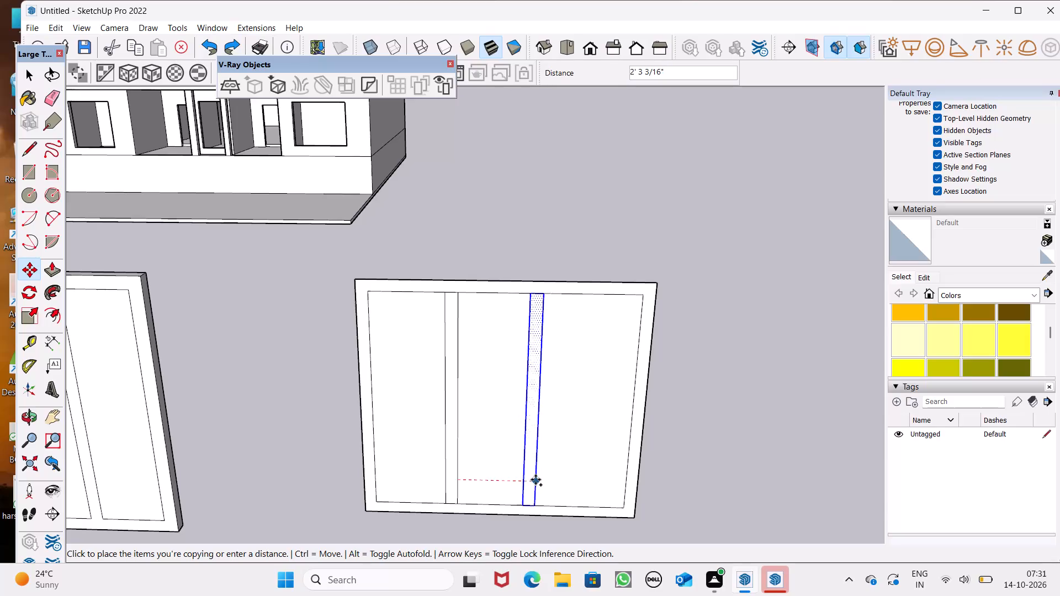
left_click_drag(536, 480, 537, 480)
key("space")
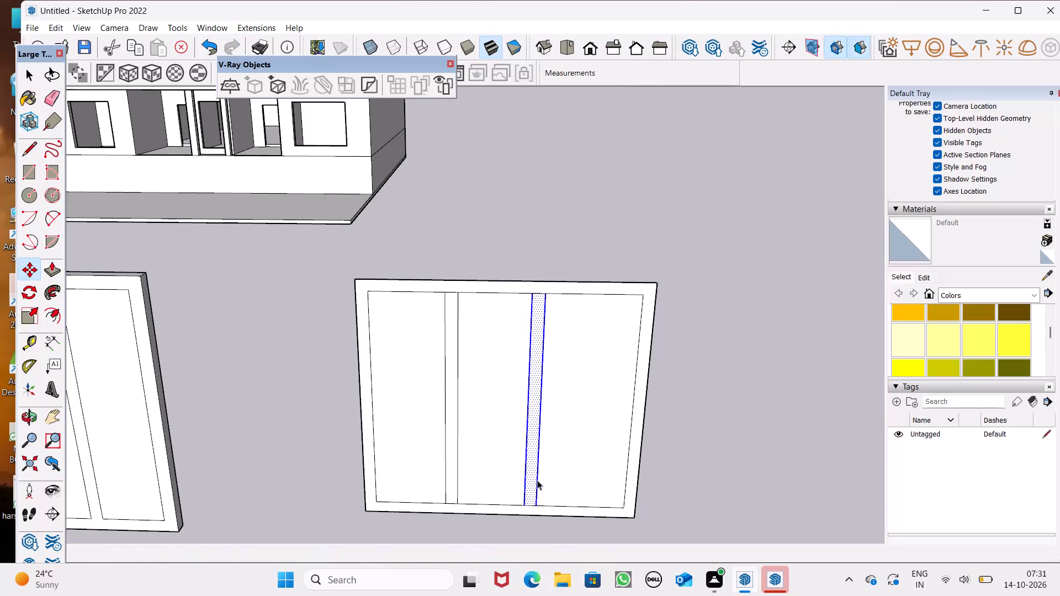
left_click(762, 487)
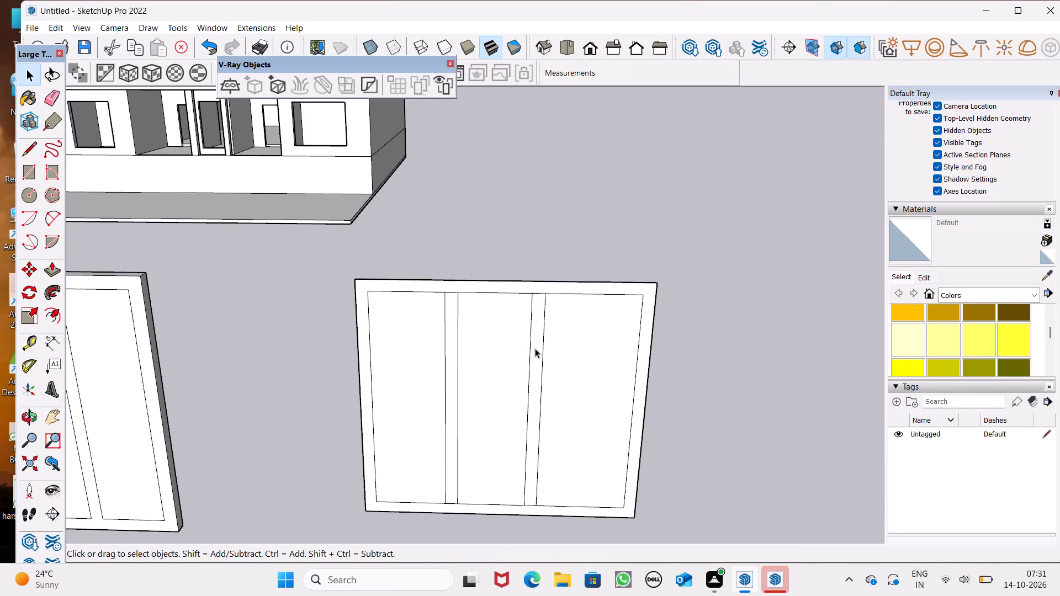
Erase the short edges at the top and bottom ends of both strips to merge them with the surrounding border.
left_click(46, 97)
scroll(492, 288, "up", 7)
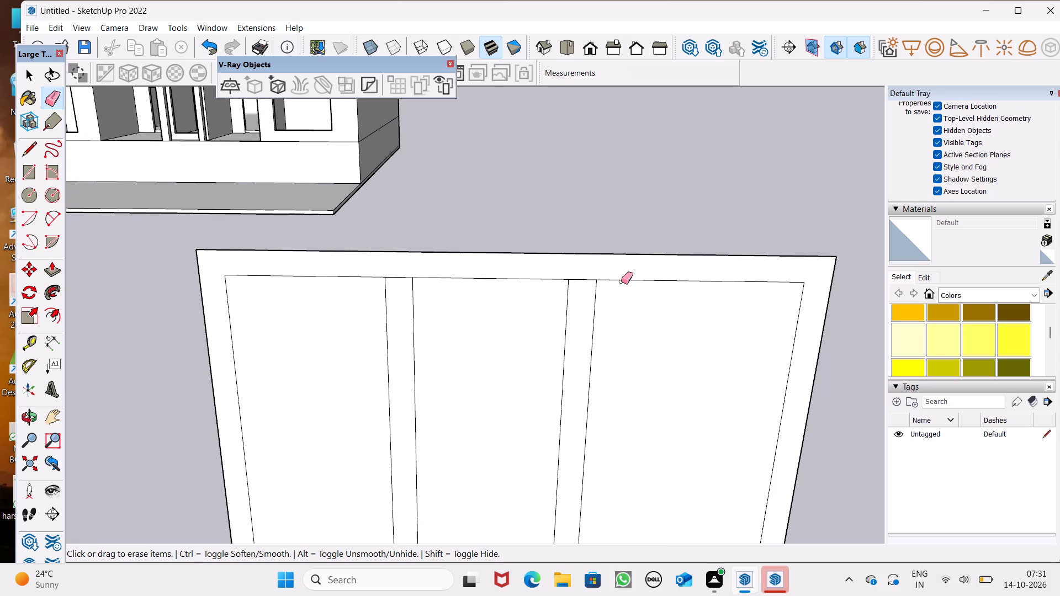
left_click(581, 276)
left_click_drag(399, 271, 399, 282)
scroll(633, 216, "down", 5)
scroll(630, 307, "up", 5)
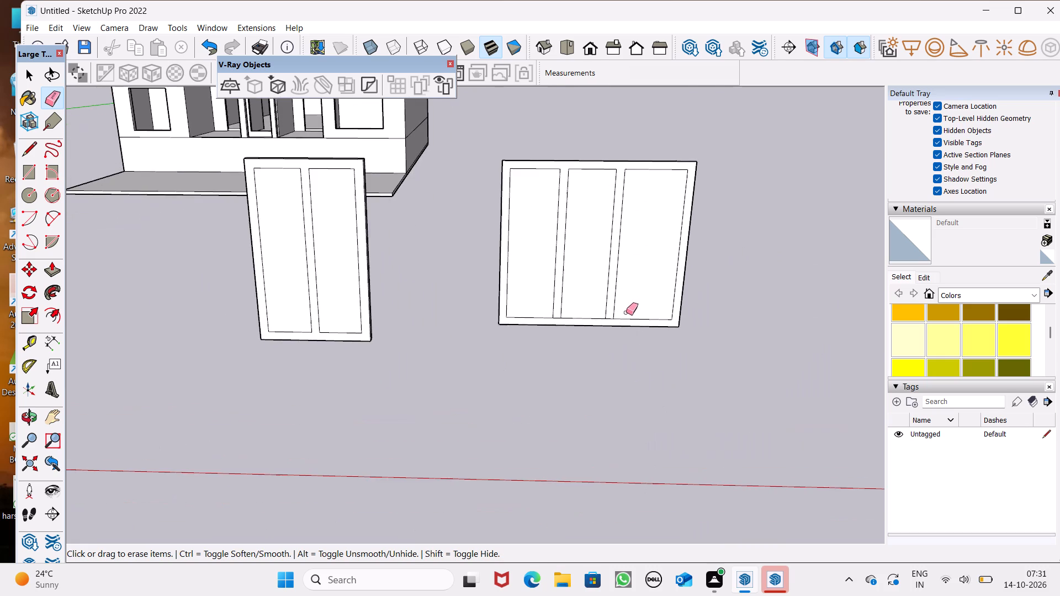
scroll(609, 326, "up", 11)
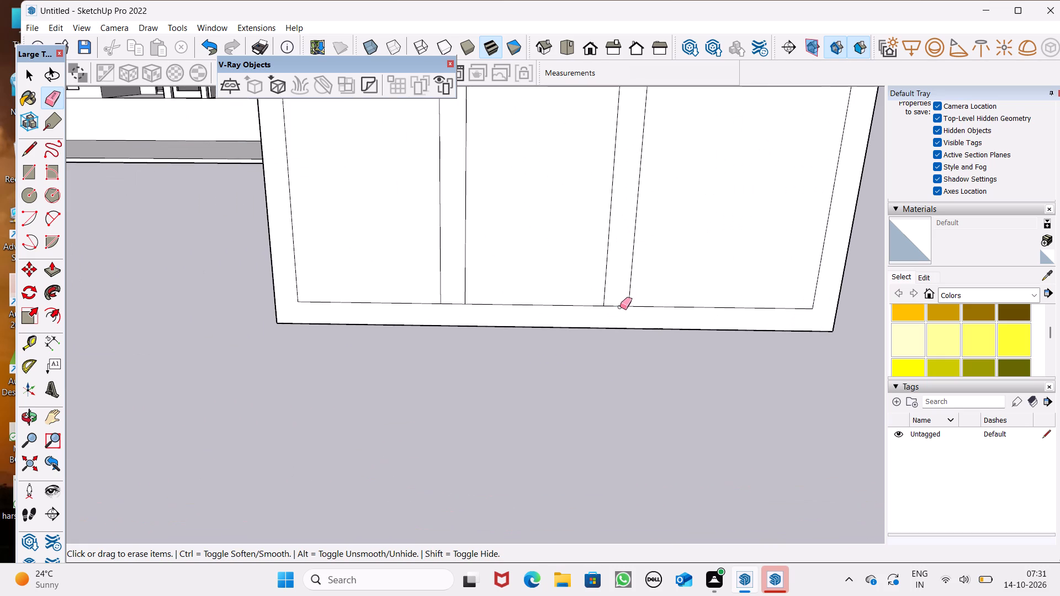
left_click_drag(621, 302, 621, 310)
left_click(454, 301)
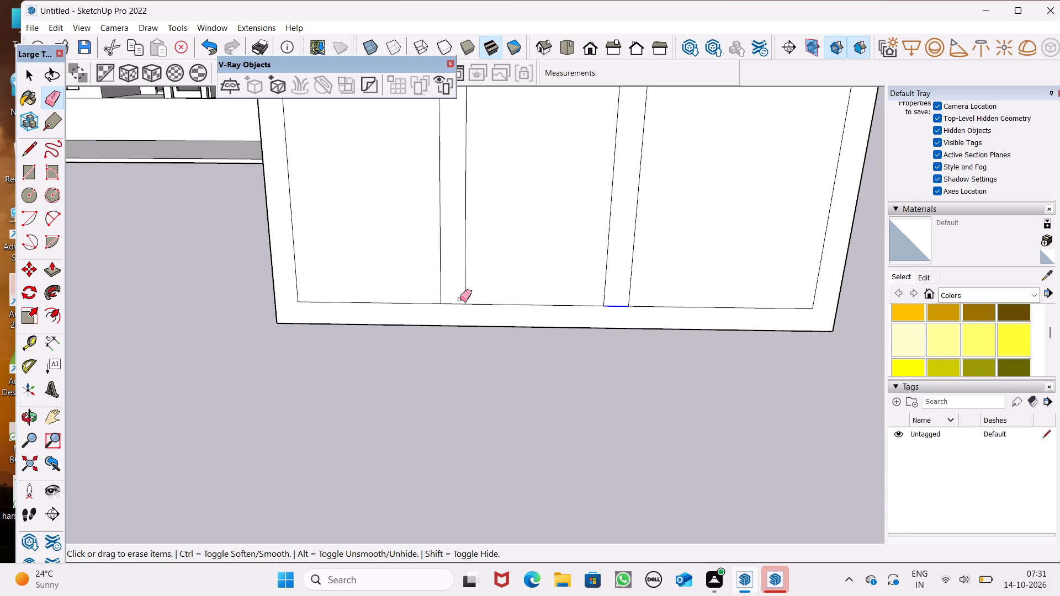
left_click(452, 302)
key("space")
Extrude the three-panel frame's border and strips outward by 6" from its back side, leaving the three panels recessed.
scroll(592, 333, "down", 14)
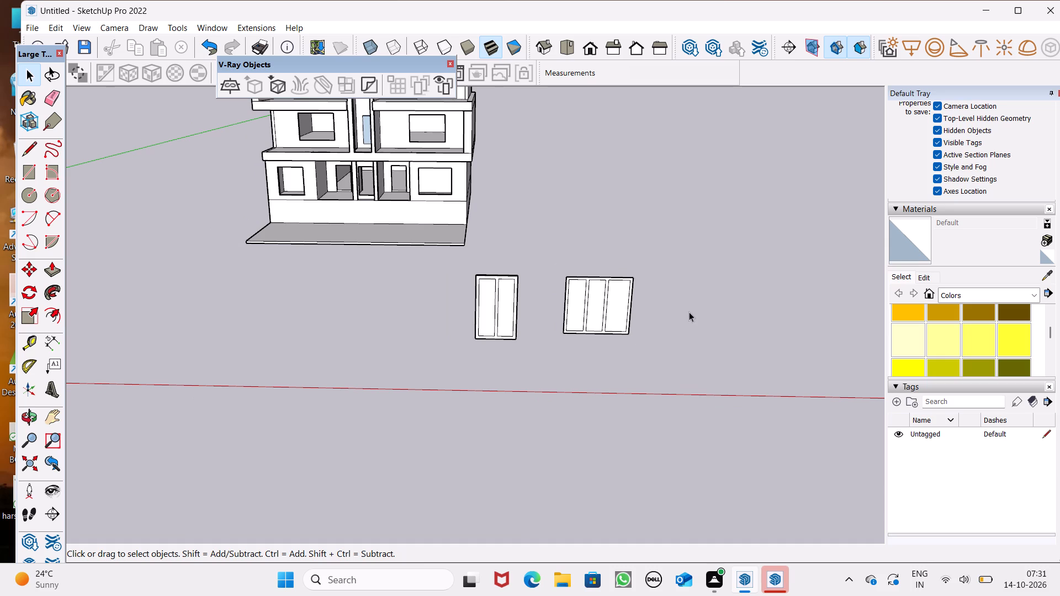
scroll(689, 312, "down", 3)
middle_click_drag(695, 328, 552, 381)
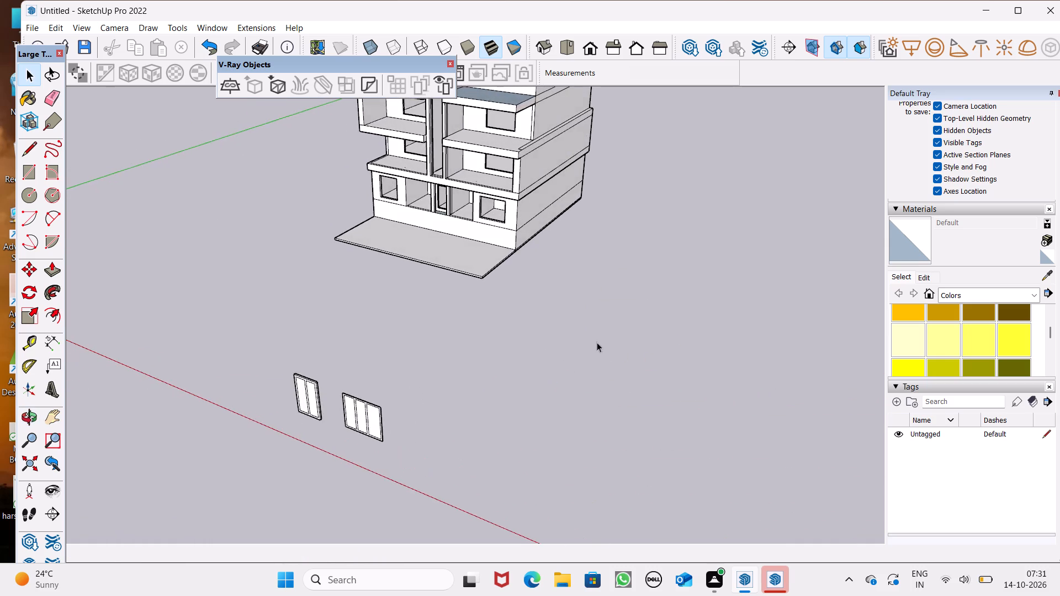
scroll(747, 249, "up", 1)
scroll(747, 249, "down", 4)
middle_click_drag(614, 347, 213, 396)
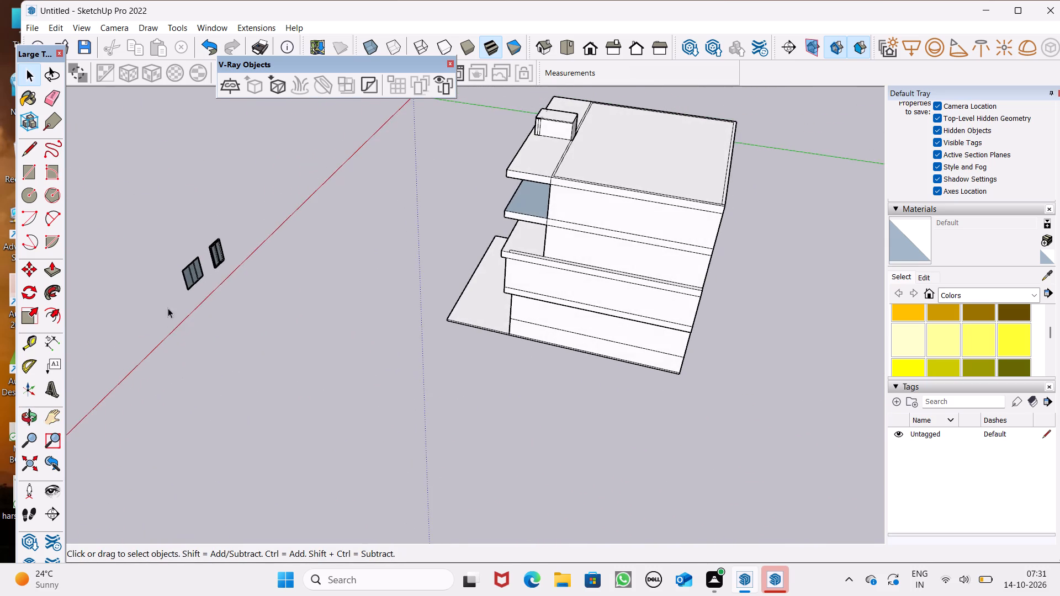
scroll(158, 237, "up", 6)
middle_click_drag(195, 321, 118, 299)
scroll(195, 321, "up", 2)
scroll(237, 220, "up", 7)
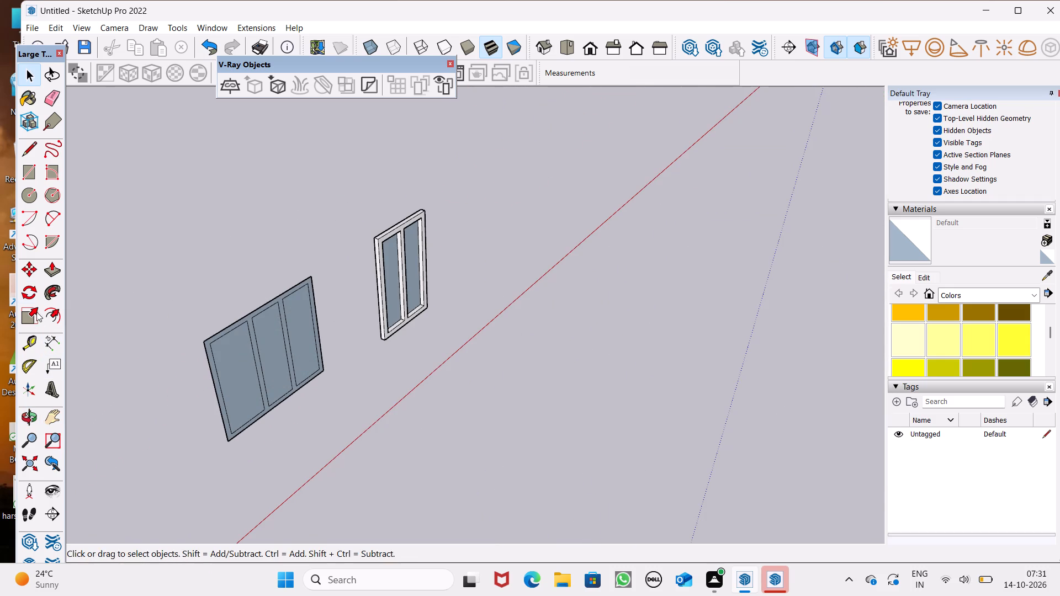
left_click(49, 278)
scroll(188, 445, "up", 4)
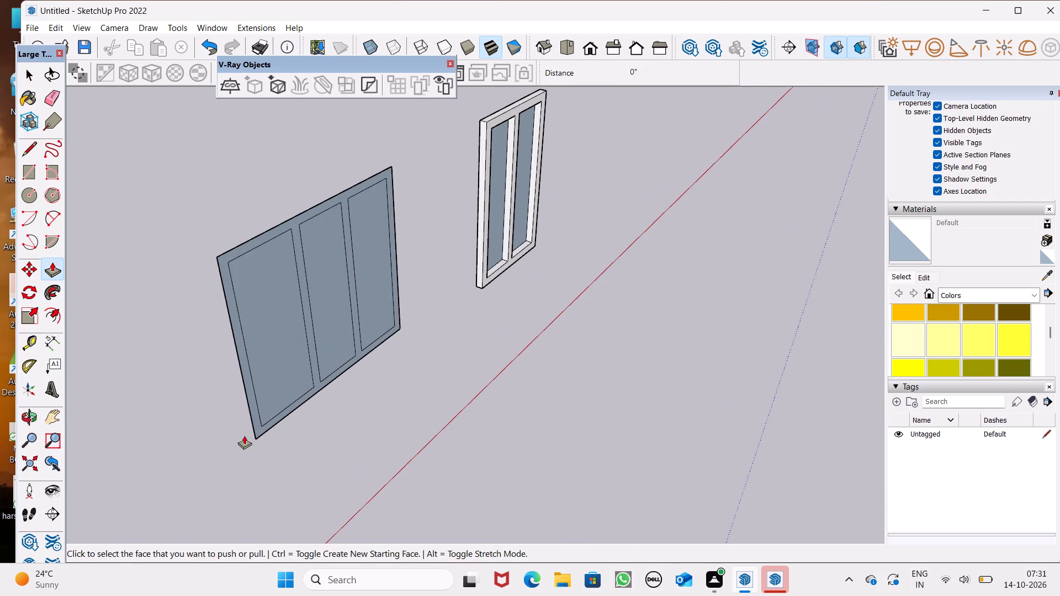
left_click_drag(258, 427, 260, 429)
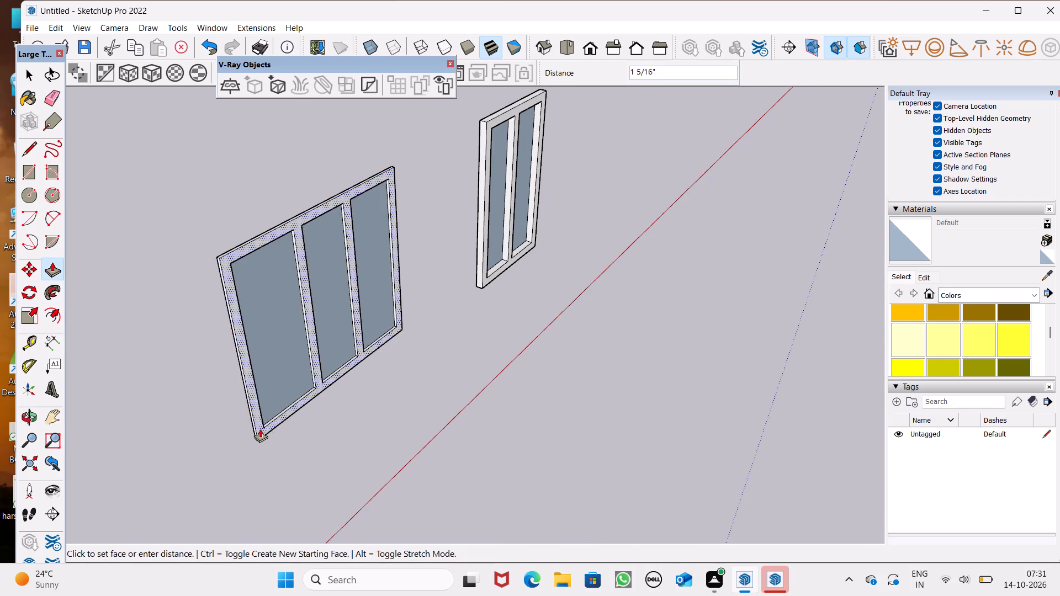
left_click_drag(260, 429, 277, 436)
type("6\"")
left_click_drag(277, 436, 277, 436)
key("Return")
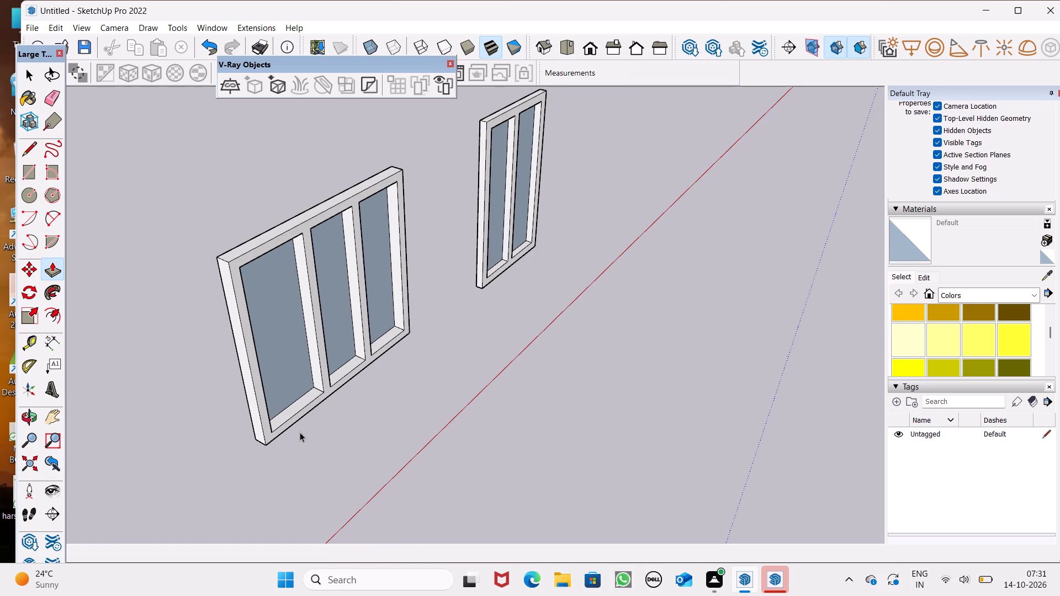
key("space")
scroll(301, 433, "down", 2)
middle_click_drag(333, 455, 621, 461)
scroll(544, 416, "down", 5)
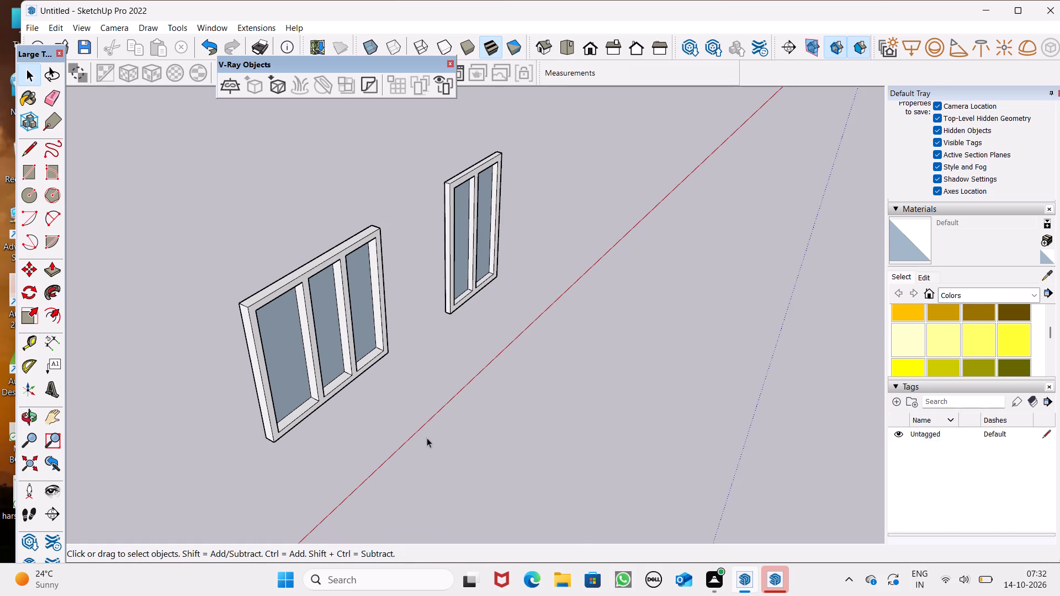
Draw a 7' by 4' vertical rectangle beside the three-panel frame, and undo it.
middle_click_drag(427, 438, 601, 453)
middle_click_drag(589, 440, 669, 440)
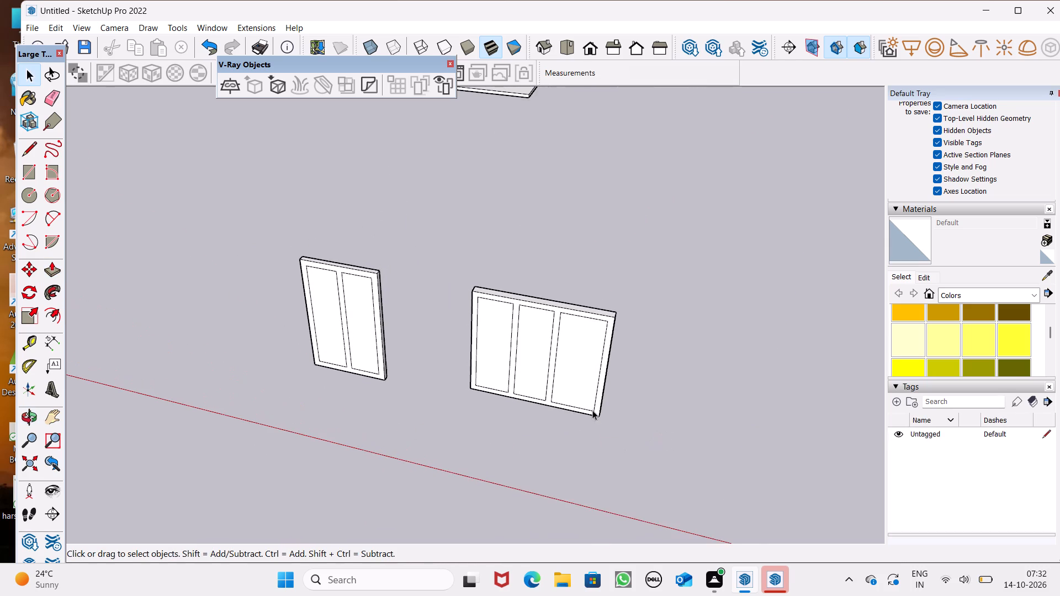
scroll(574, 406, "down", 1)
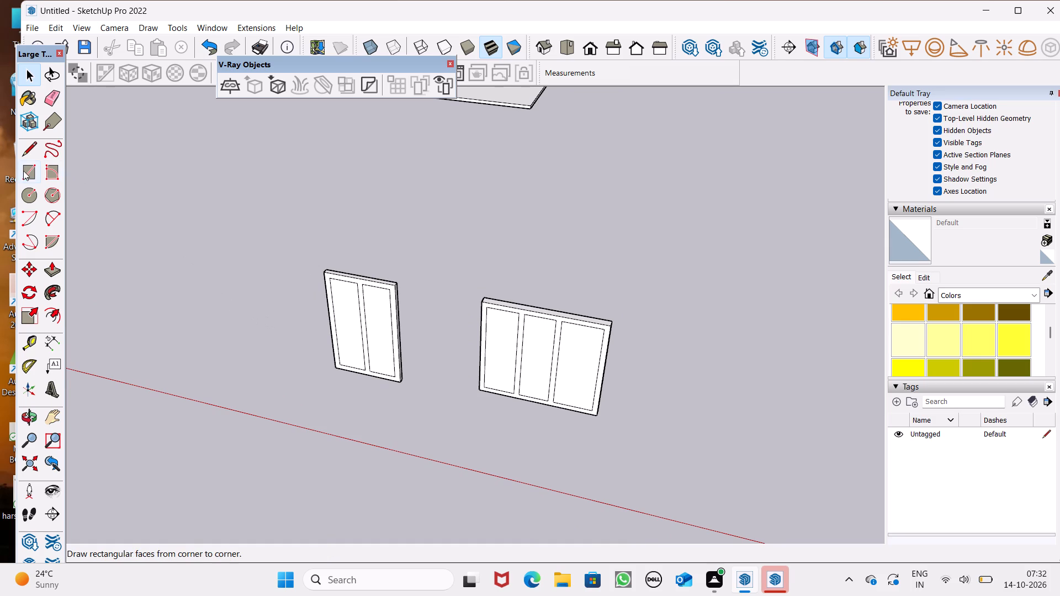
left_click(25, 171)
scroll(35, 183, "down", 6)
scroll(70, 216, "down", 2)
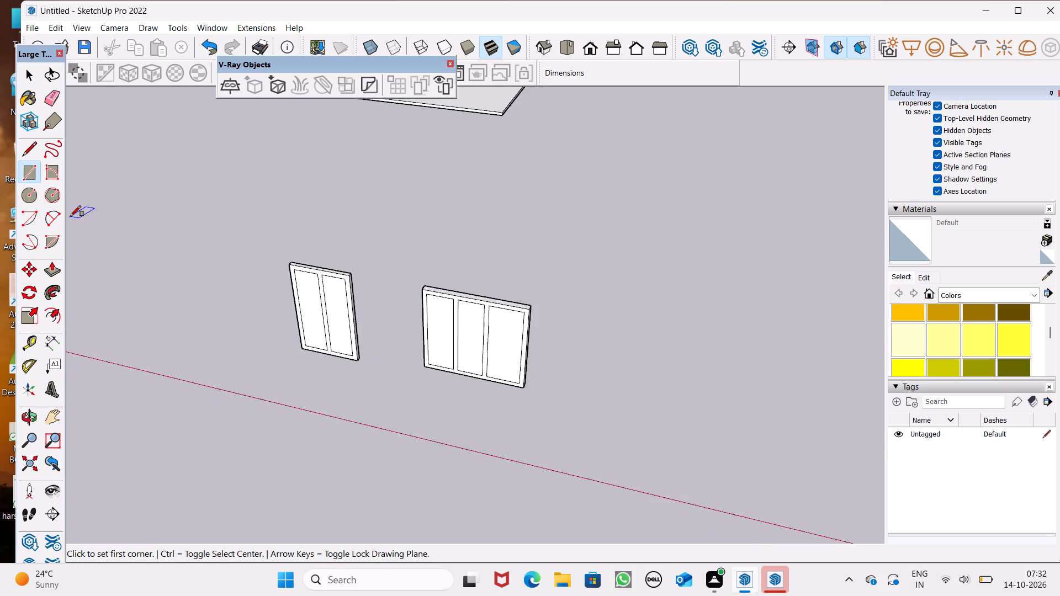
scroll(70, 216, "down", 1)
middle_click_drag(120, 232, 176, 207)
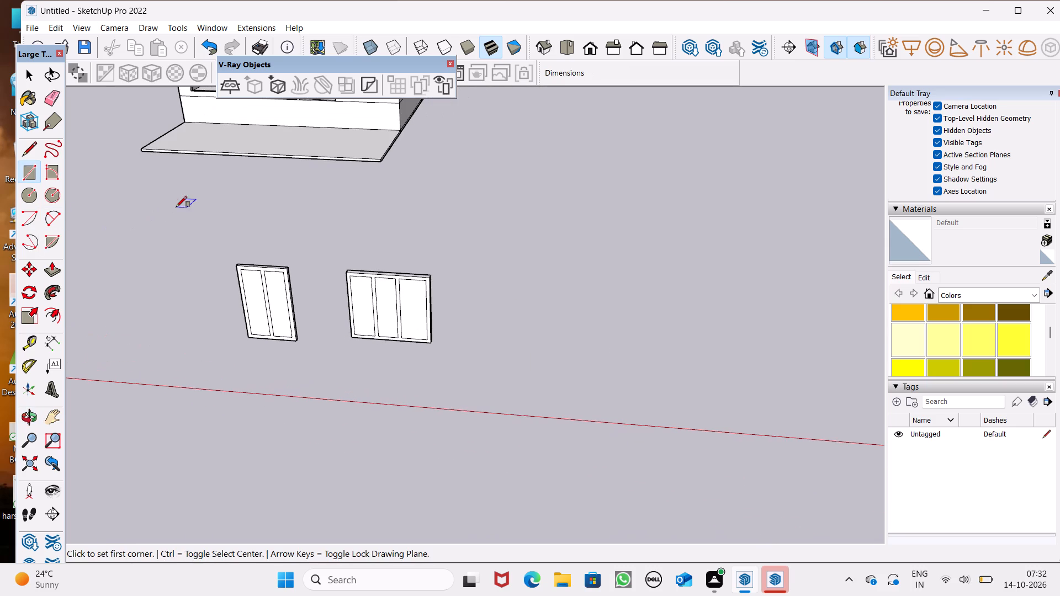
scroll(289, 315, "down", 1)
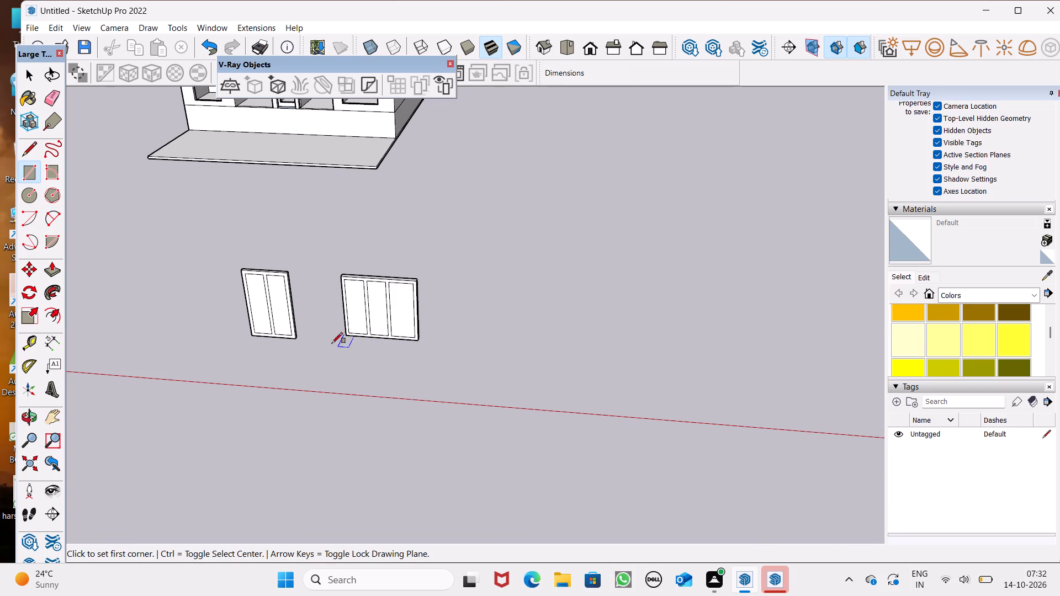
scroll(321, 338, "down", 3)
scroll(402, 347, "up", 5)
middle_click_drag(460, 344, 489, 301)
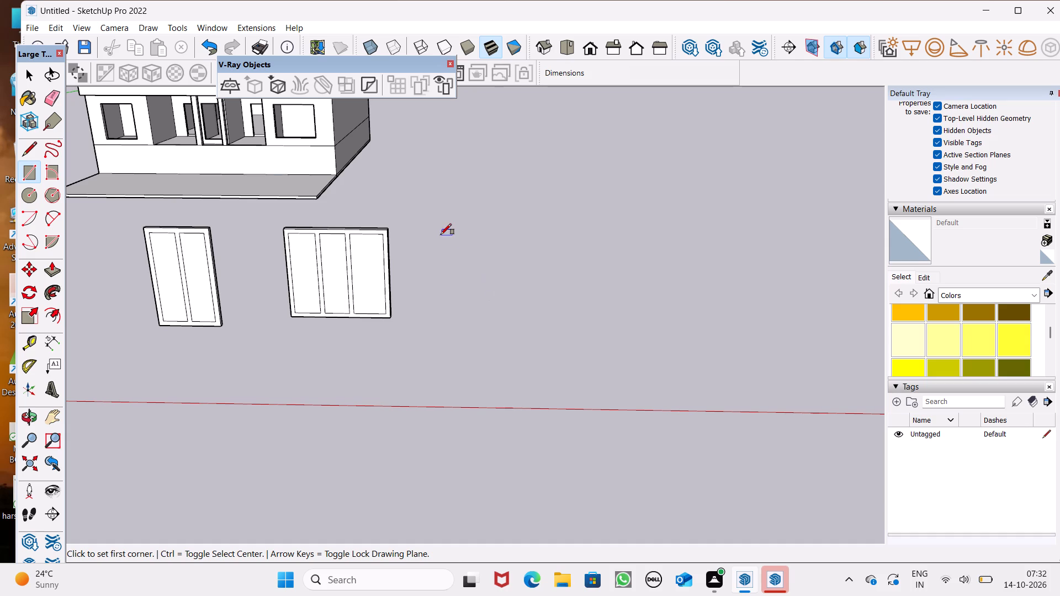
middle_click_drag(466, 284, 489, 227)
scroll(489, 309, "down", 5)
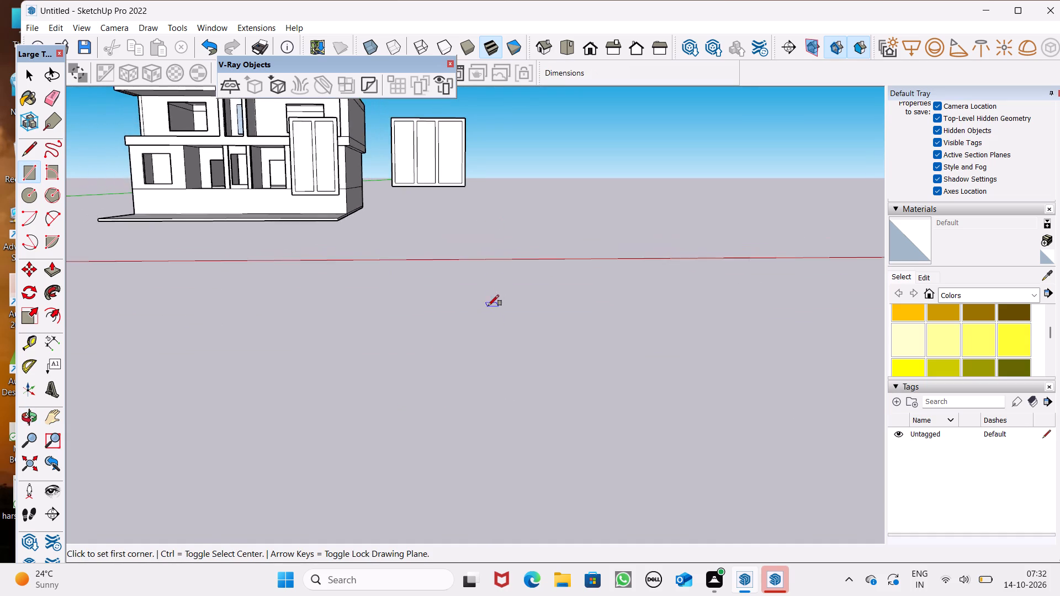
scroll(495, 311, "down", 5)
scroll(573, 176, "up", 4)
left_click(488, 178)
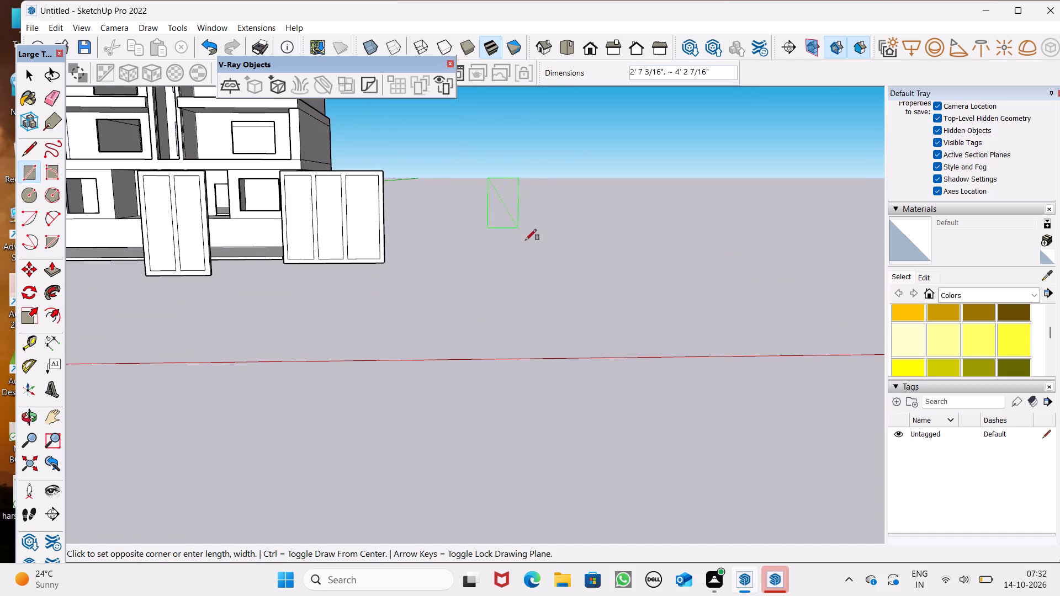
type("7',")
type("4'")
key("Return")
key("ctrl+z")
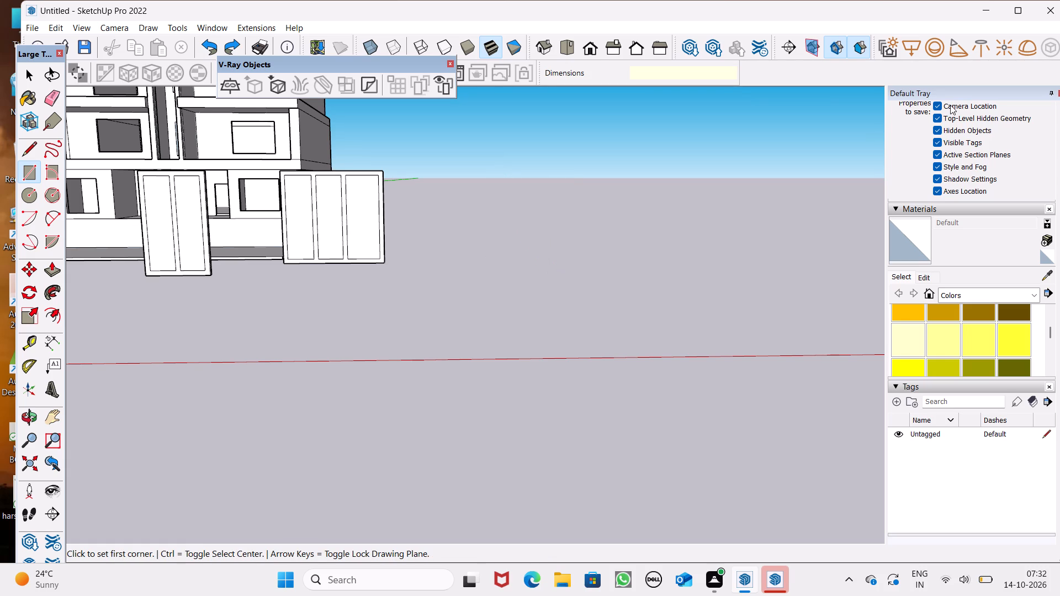
Draw an upright rectangle 4' wide and 7' high beside the three-panel frame, on the side away from the two-panel frame.
left_click(481, 186)
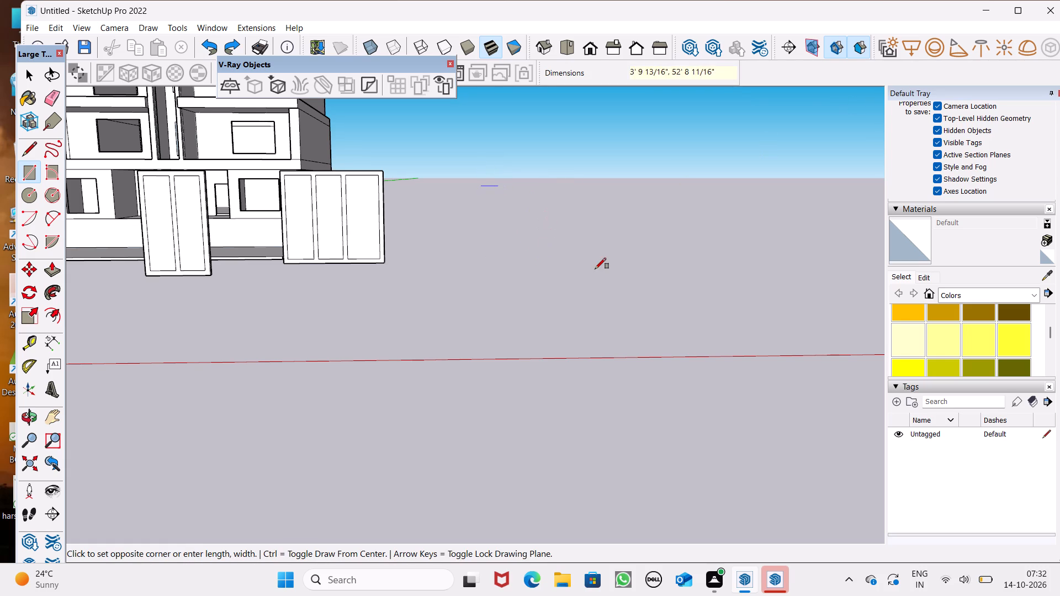
key("space")
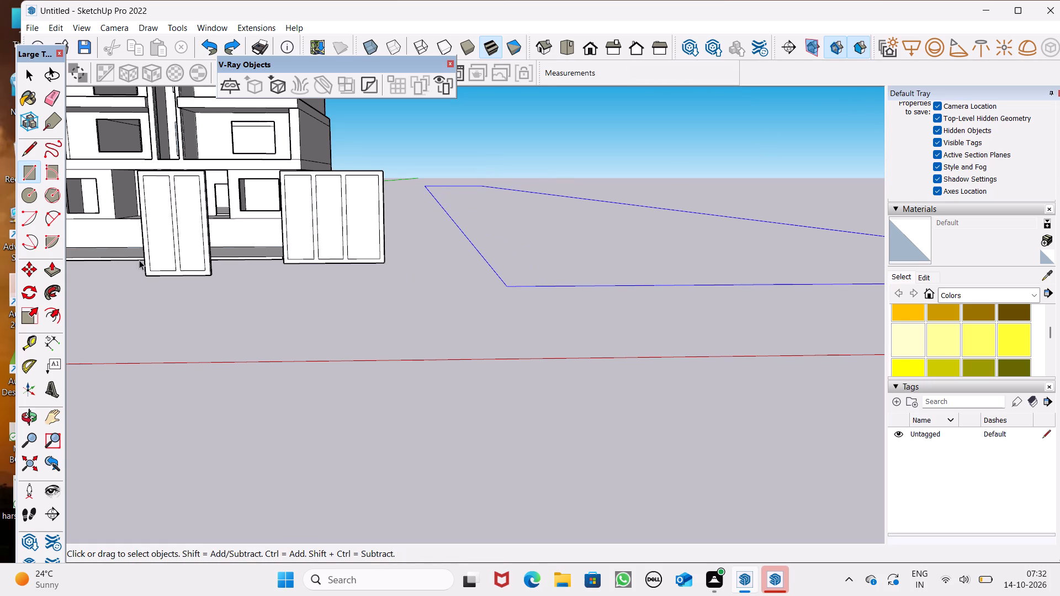
left_click(39, 170)
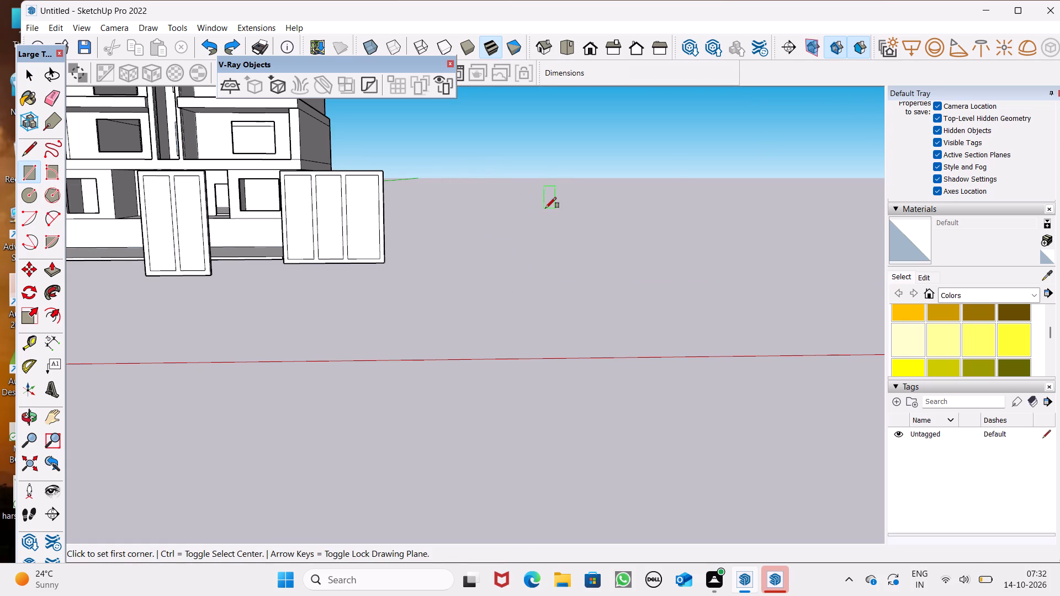
left_click(518, 172)
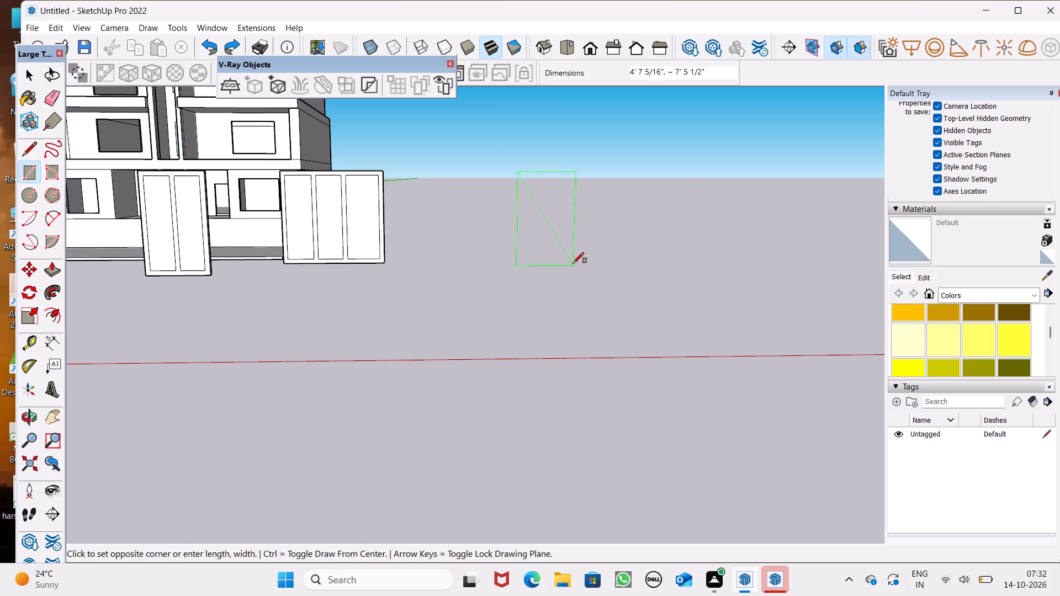
key("4")
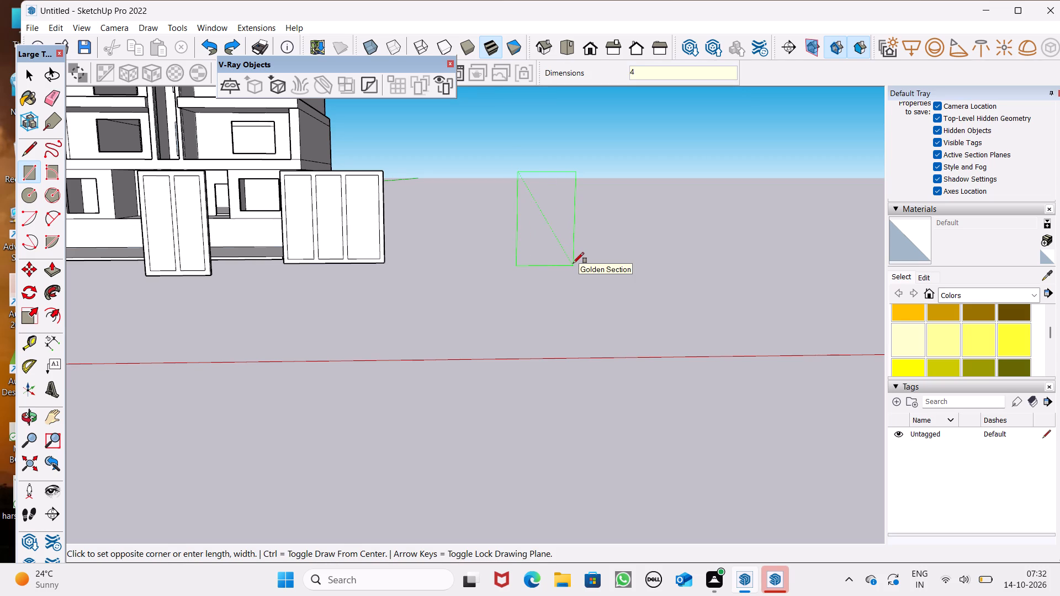
key("apostrophe")
key("comma")
type("7'")
key("Return")
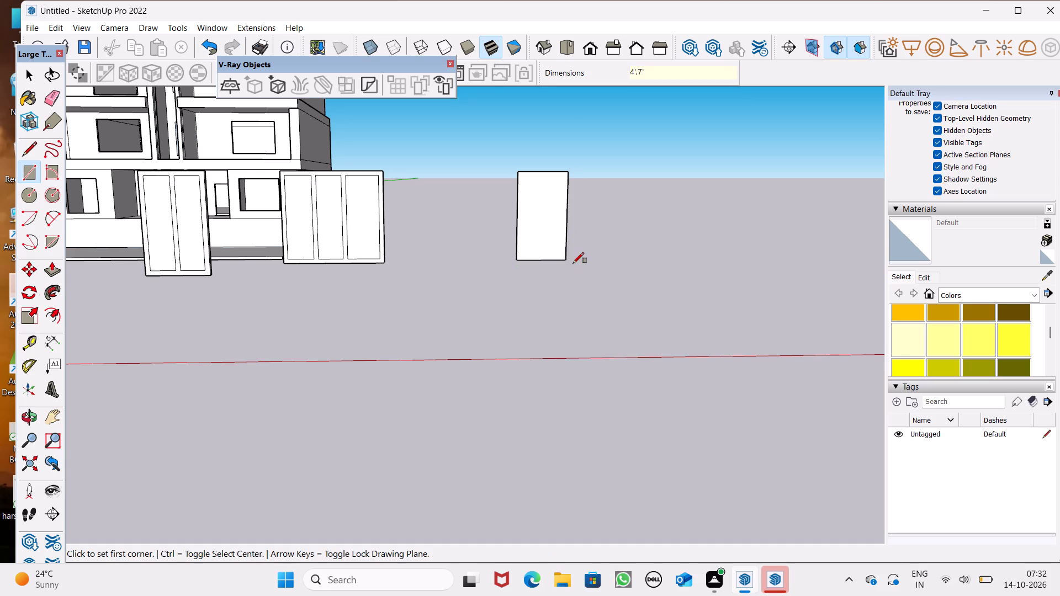
key("space")
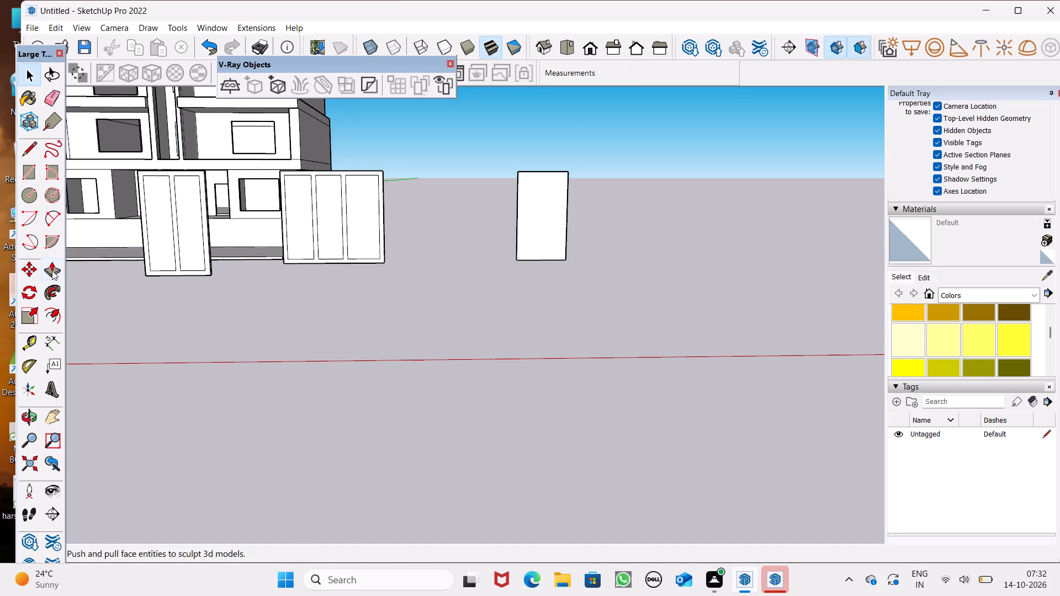
Offset the new rectangle's edges inward to form a narrow border around a single inner panel.
left_click(52, 312)
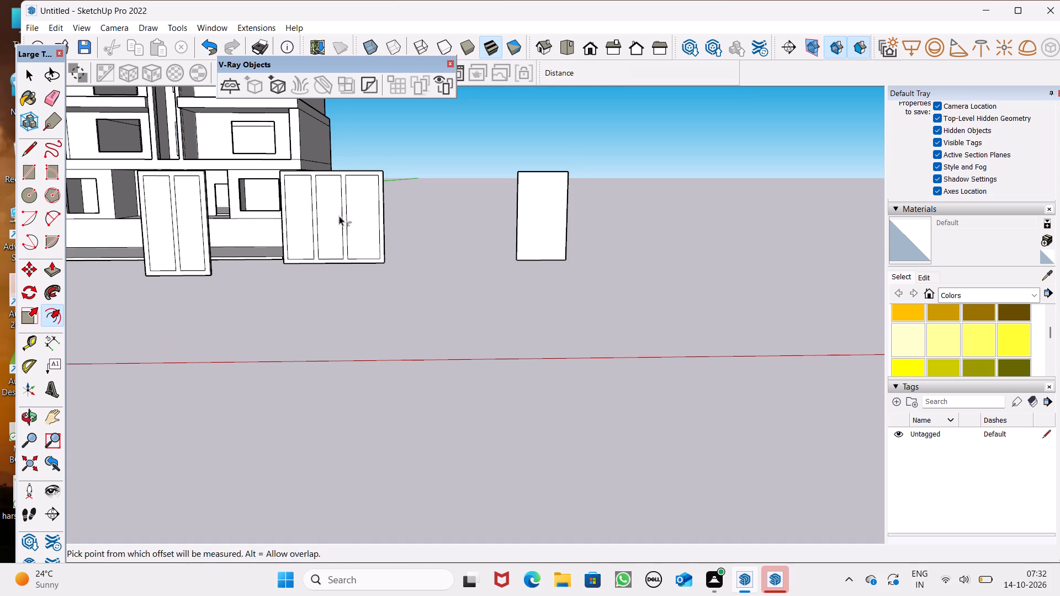
left_click(529, 180)
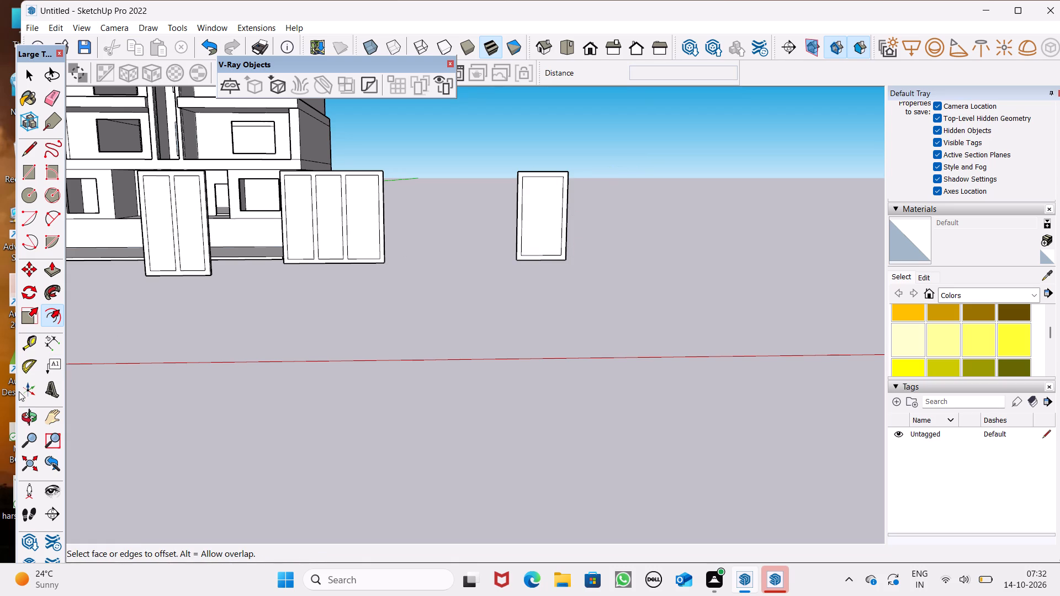
Extrude the border of the new single-panel frame outward by about 3 1/16" from its front side.
left_click(54, 267)
middle_click_drag(624, 328, 628, 348)
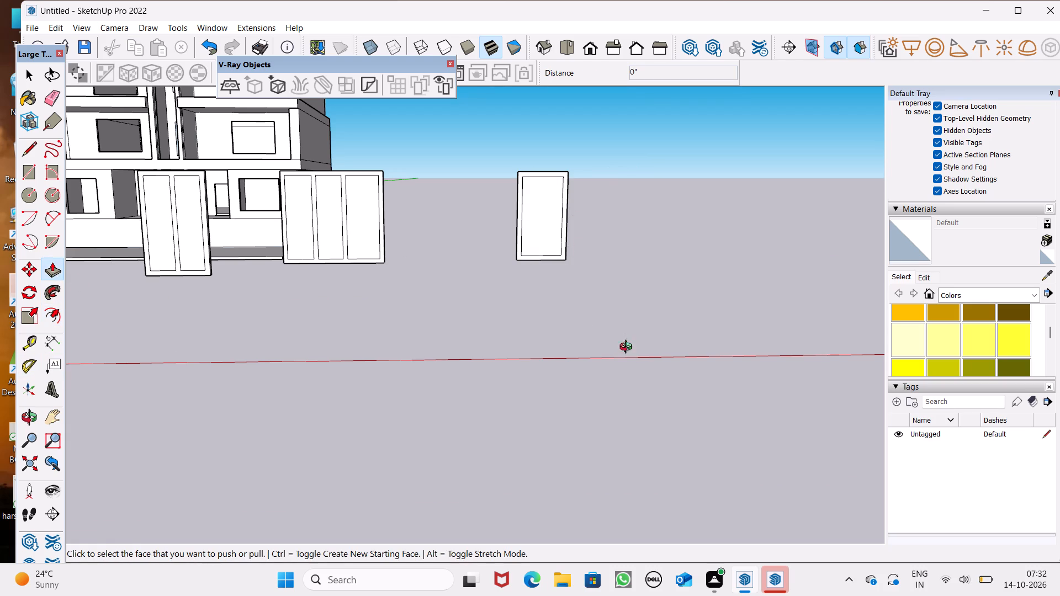
middle_click_drag(628, 348, 654, 410)
scroll(655, 411, "up", 1)
scroll(529, 254, "down", 5)
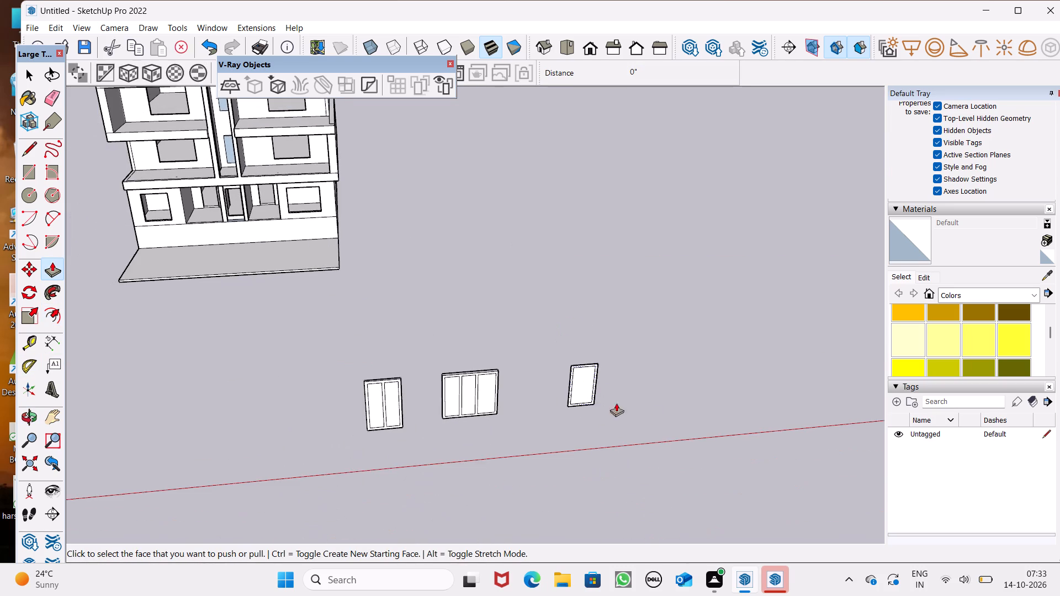
scroll(639, 413, "up", 6)
scroll(550, 387, "up", 5)
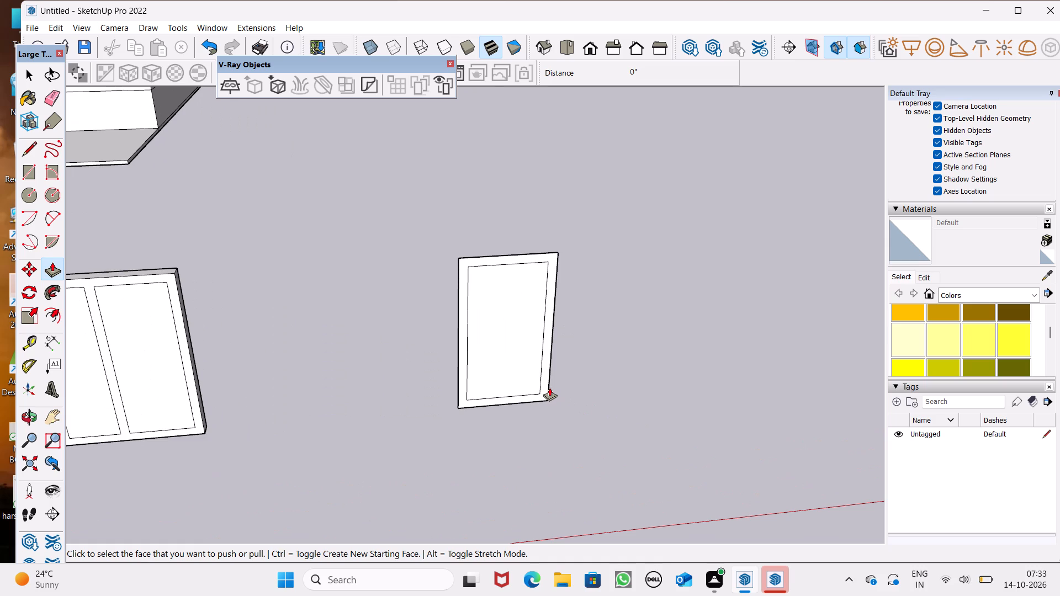
scroll(546, 387, "up", 5)
left_click_drag(546, 387, 546, 394)
Extrude the single-panel frame's border outward by 6" from its back side, leaving the inner panel recessed.
scroll(582, 340, "down", 8)
middle_click_drag(593, 349, 404, 395)
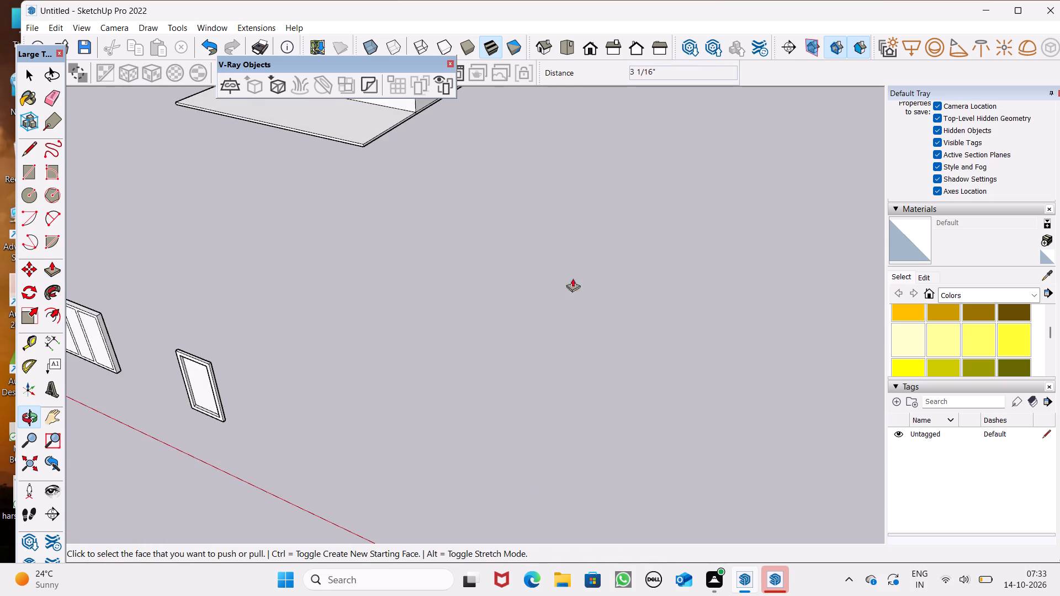
scroll(606, 251, "down", 6)
middle_click_drag(595, 300, 169, 358)
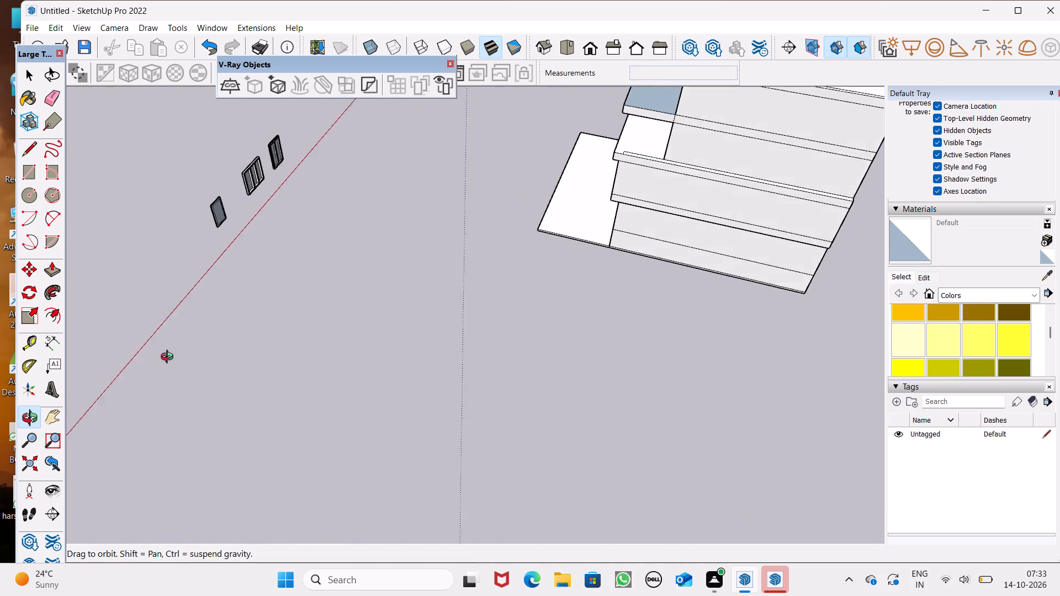
middle_click_drag(169, 358, 123, 348)
scroll(185, 156, "up", 6)
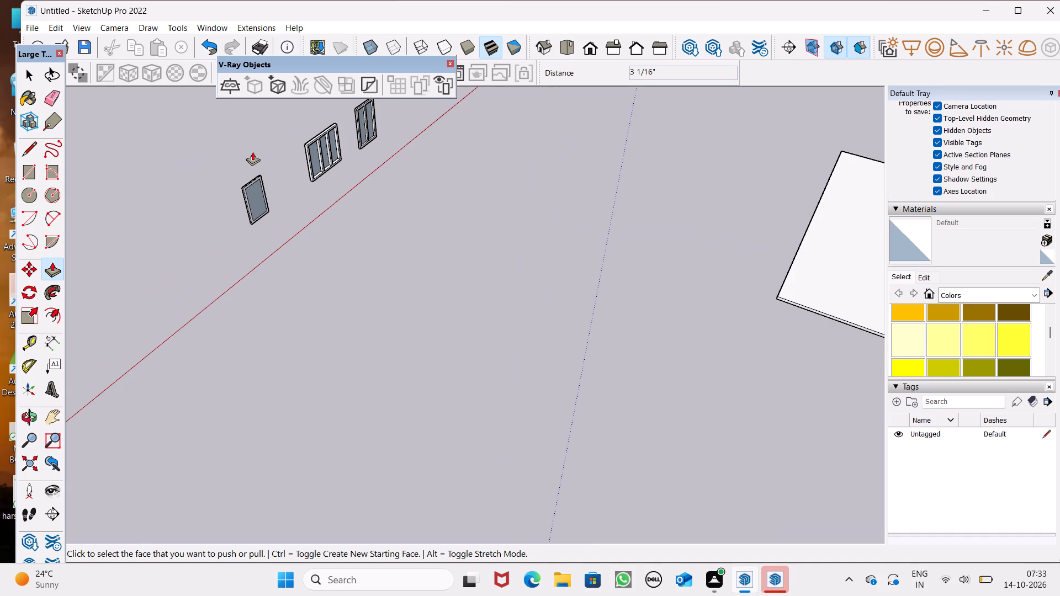
scroll(268, 150, "up", 6)
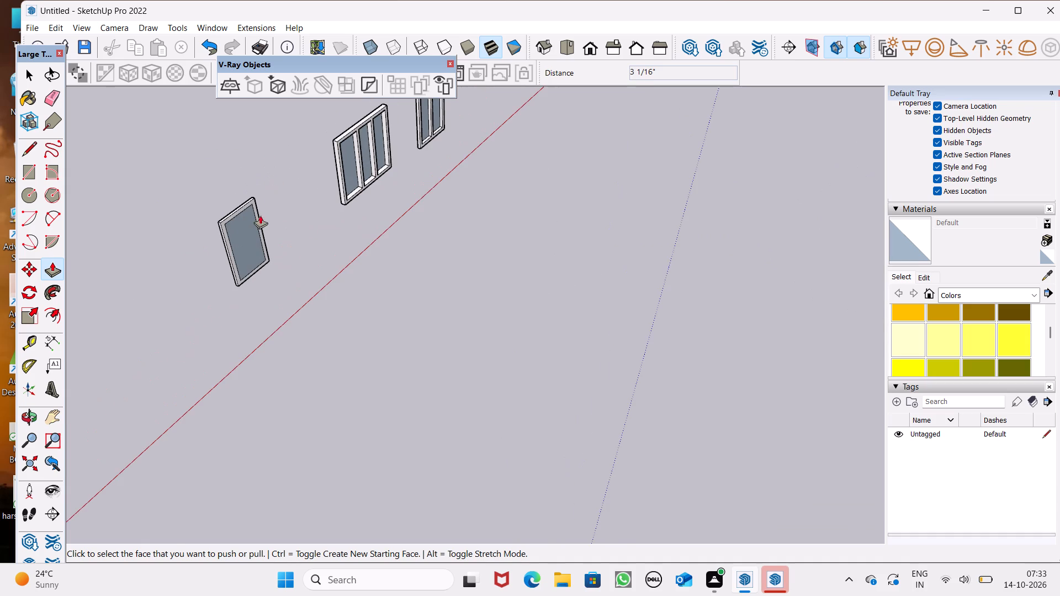
scroll(258, 220, "up", 4)
scroll(189, 333, "up", 2)
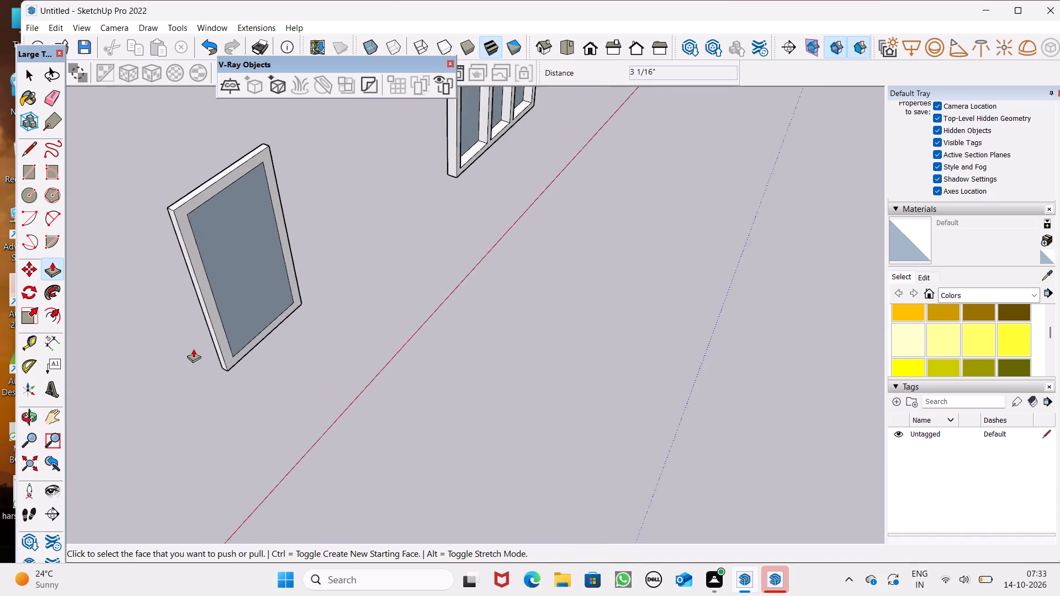
scroll(193, 349, "up", 5)
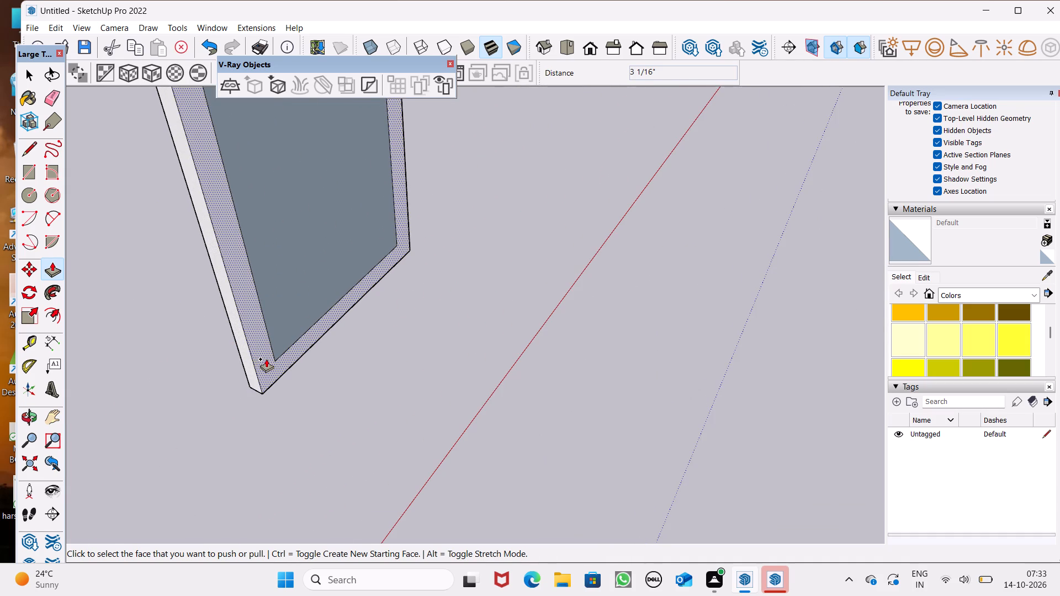
left_click_drag(266, 359, 291, 376)
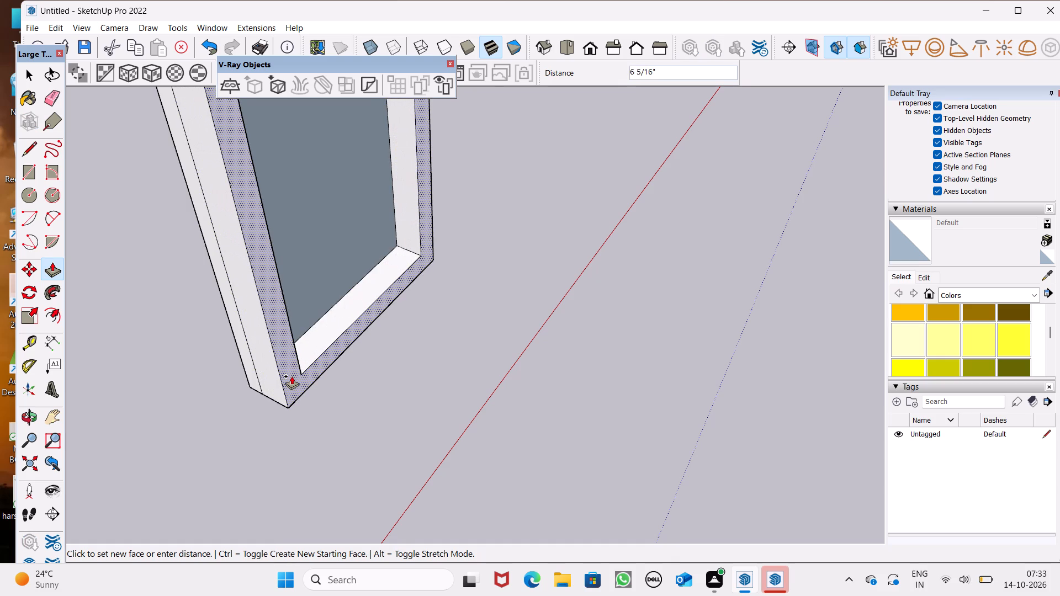
left_click_drag(291, 376, 294, 377)
key("6")
key("shift+quotedbl")
key("Return")
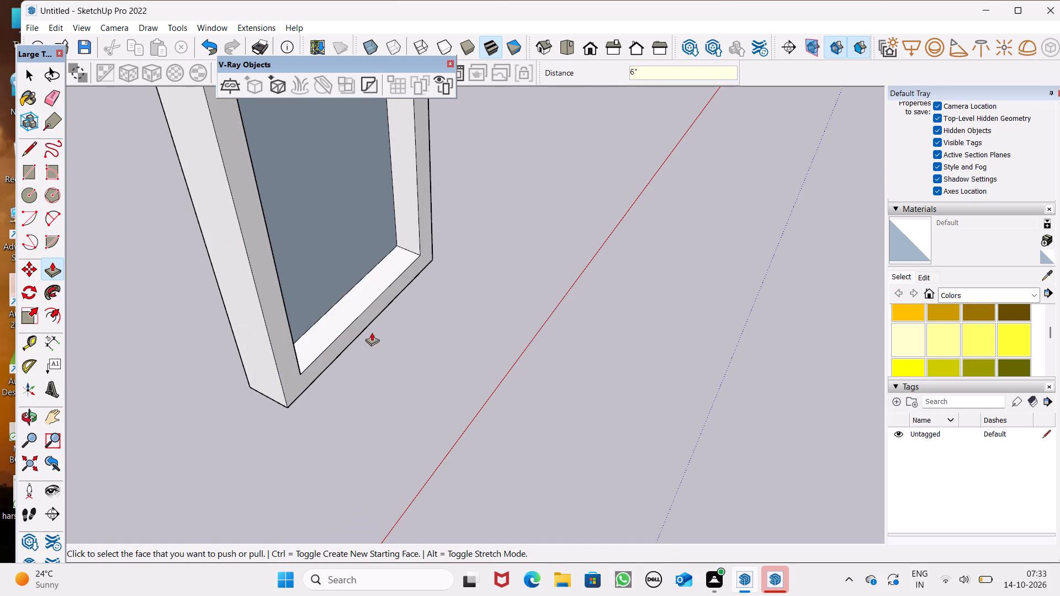
key("v")
scroll(389, 318, "down", 6)
middle_click_drag(378, 346, 699, 321)
key("space")
Switch the material library to the Glass and Mirrors collection.
scroll(609, 262, "down", 1)
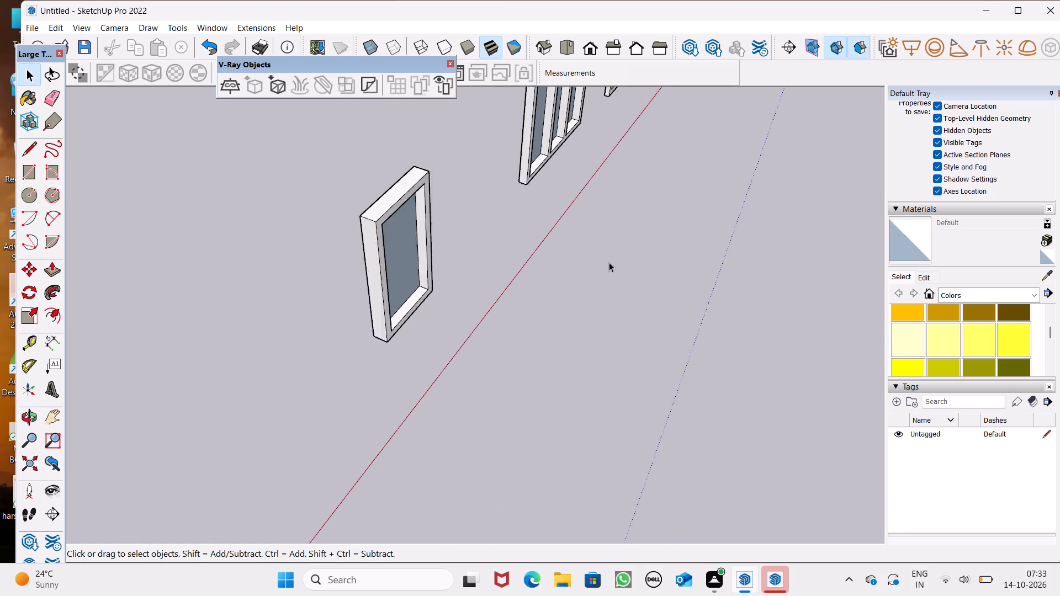
scroll(609, 262, "down", 2)
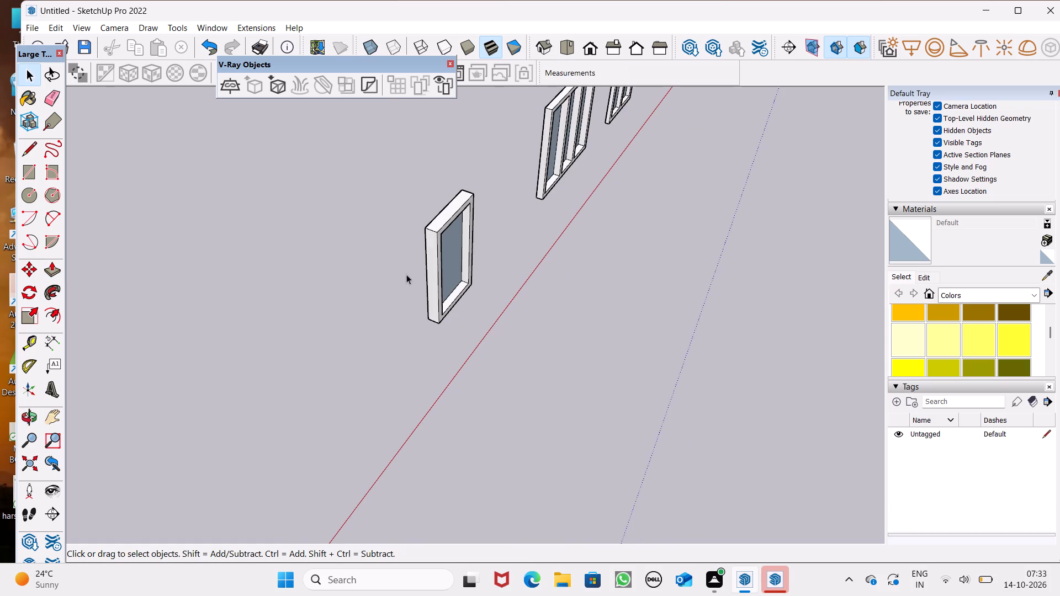
scroll(406, 274, "down", 2)
middle_click_drag(449, 336, 818, 278)
middle_click_drag(289, 263, 481, 270)
scroll(481, 270, "up", 1)
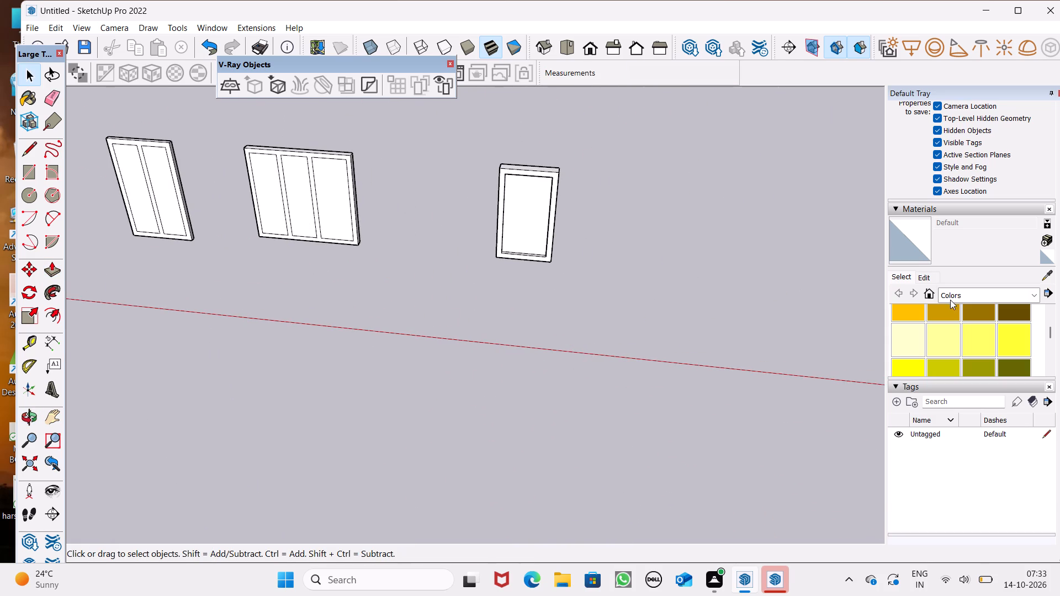
left_click(953, 294)
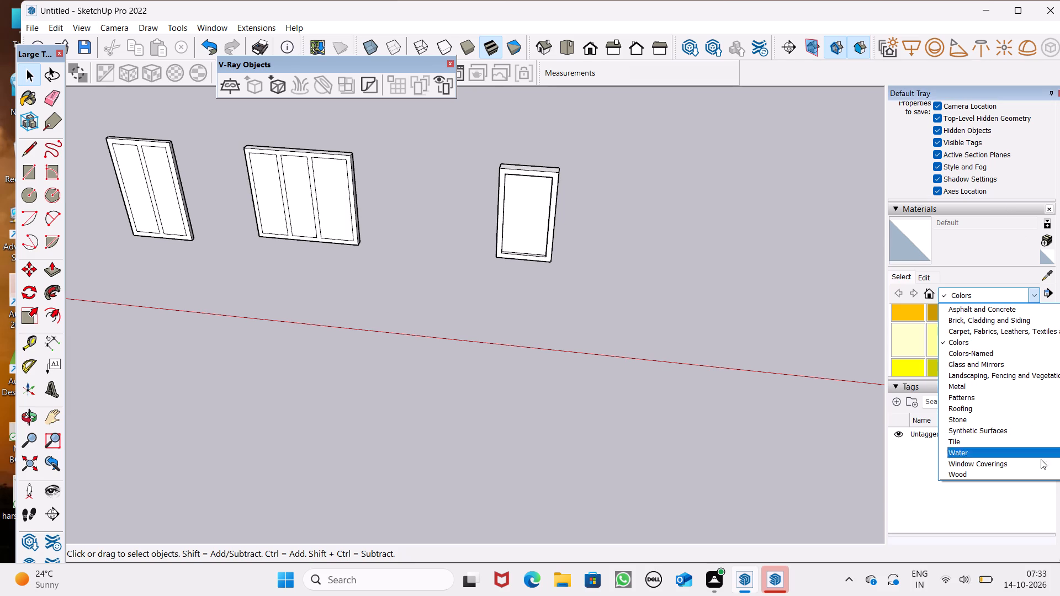
left_click(1029, 368)
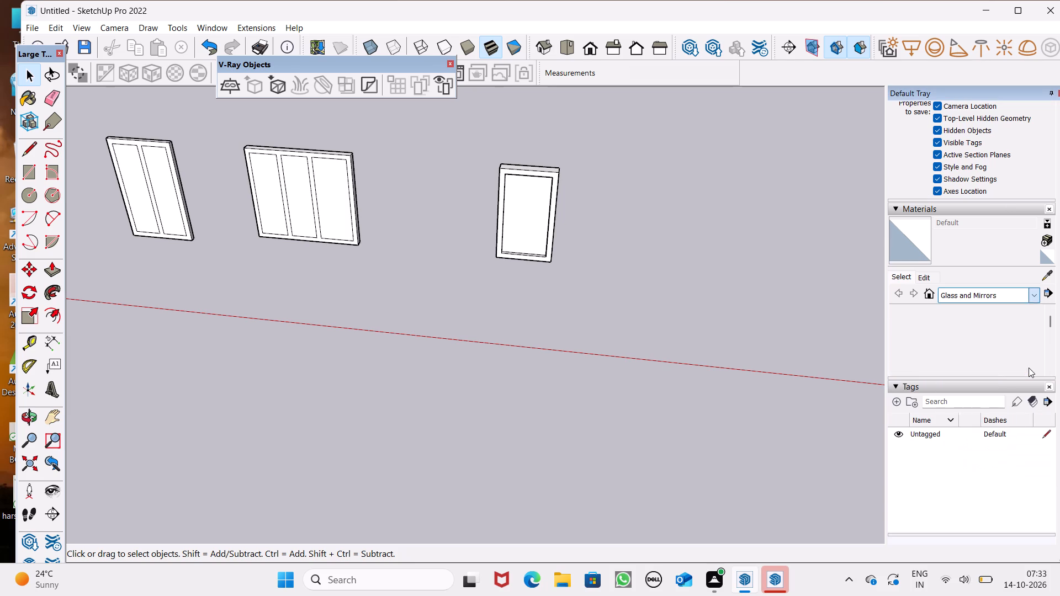
left_click(1024, 374)
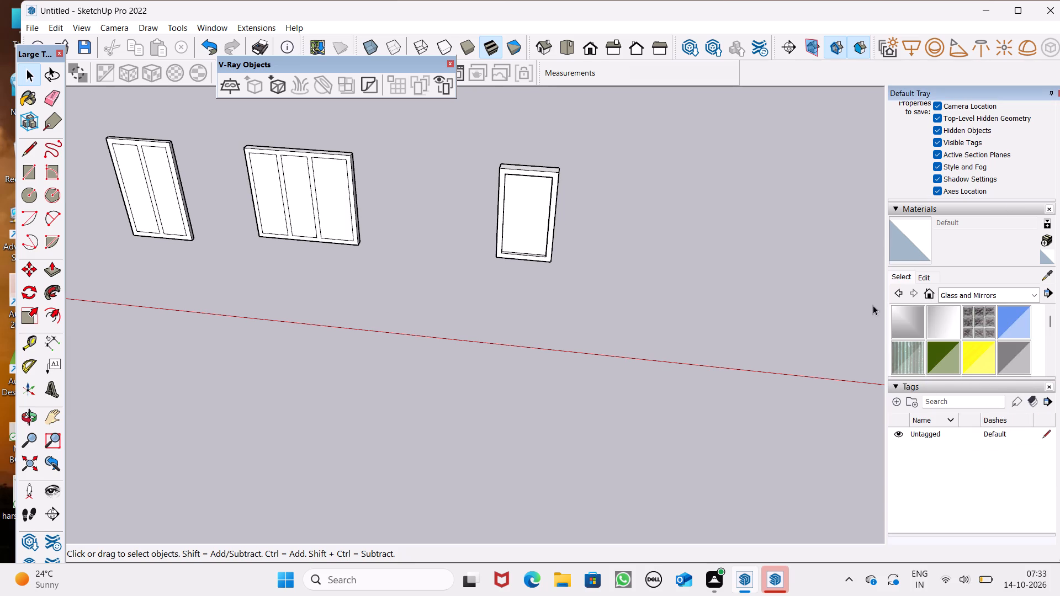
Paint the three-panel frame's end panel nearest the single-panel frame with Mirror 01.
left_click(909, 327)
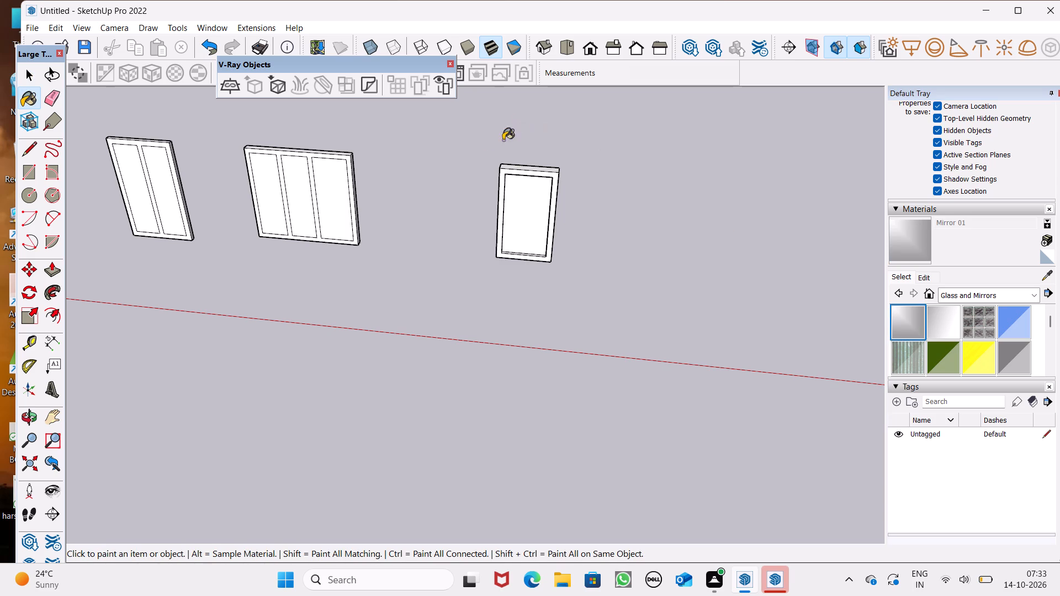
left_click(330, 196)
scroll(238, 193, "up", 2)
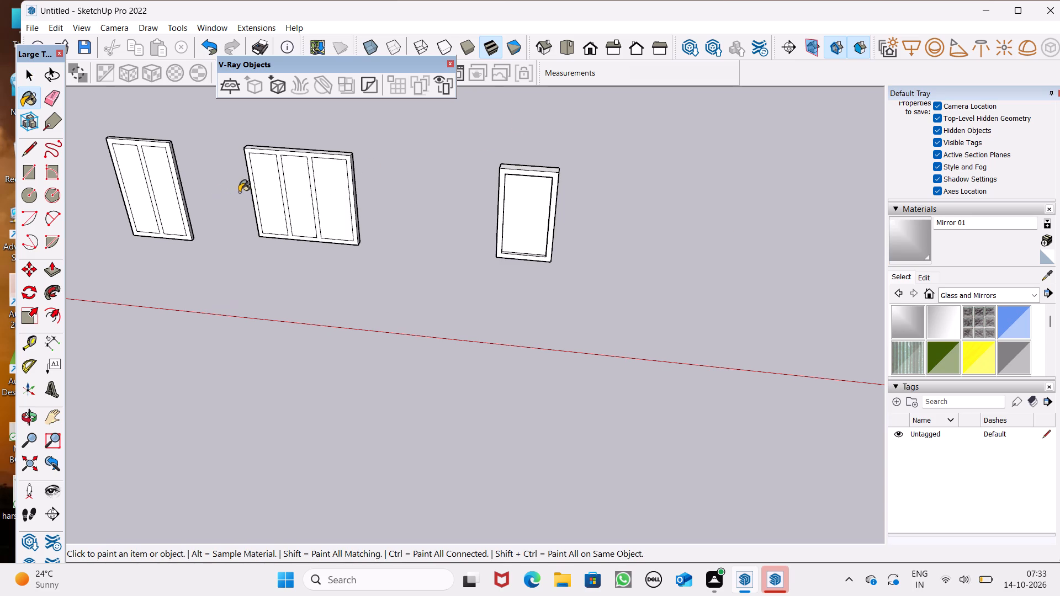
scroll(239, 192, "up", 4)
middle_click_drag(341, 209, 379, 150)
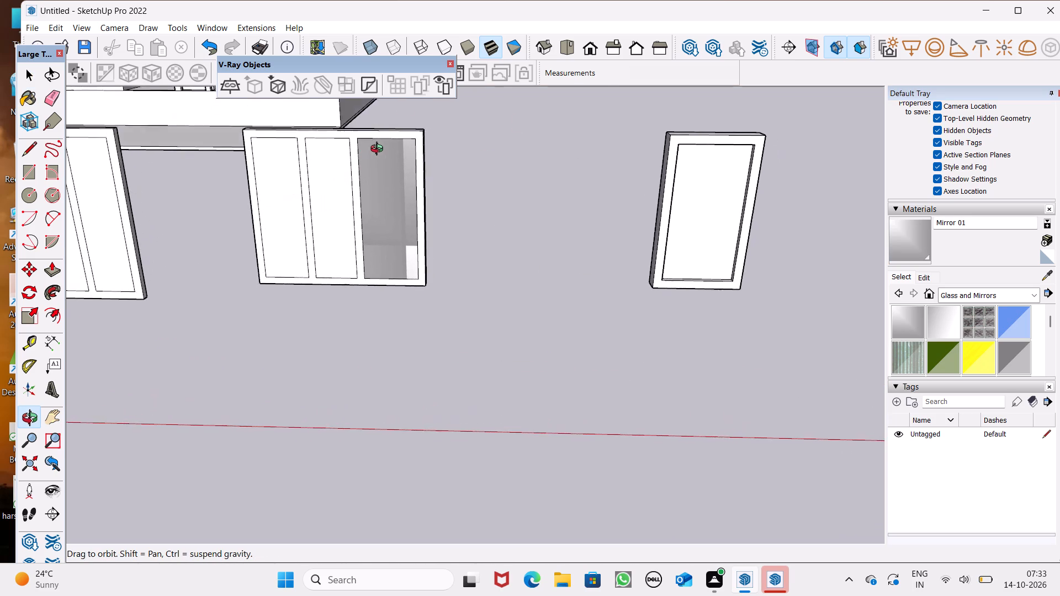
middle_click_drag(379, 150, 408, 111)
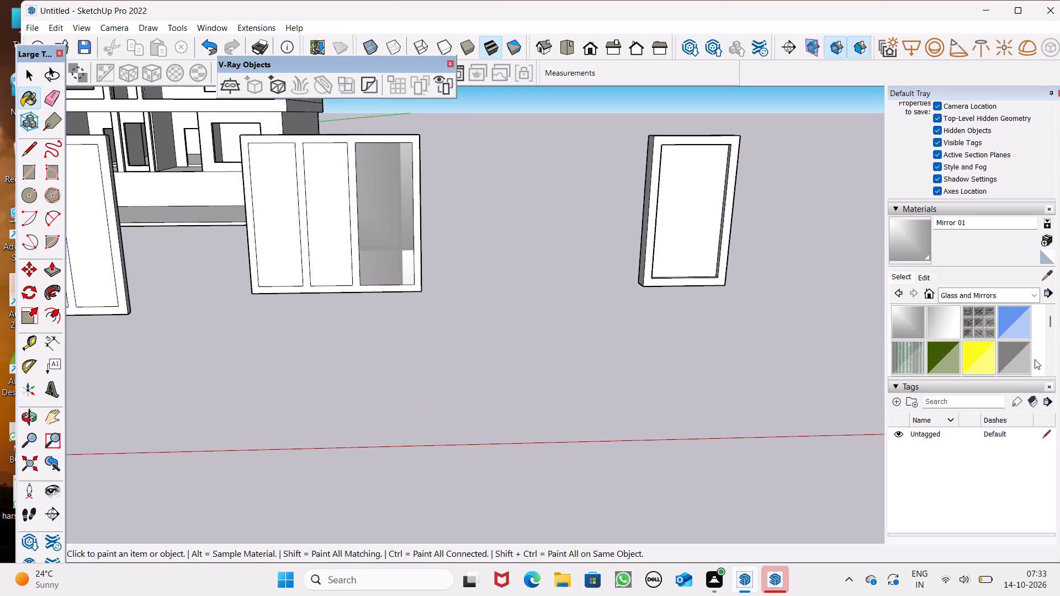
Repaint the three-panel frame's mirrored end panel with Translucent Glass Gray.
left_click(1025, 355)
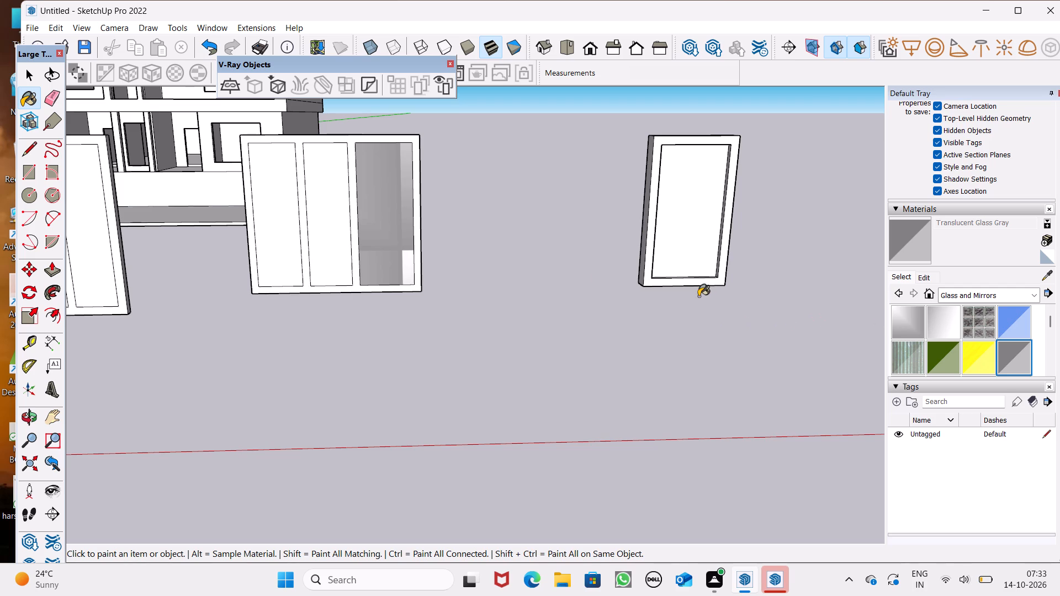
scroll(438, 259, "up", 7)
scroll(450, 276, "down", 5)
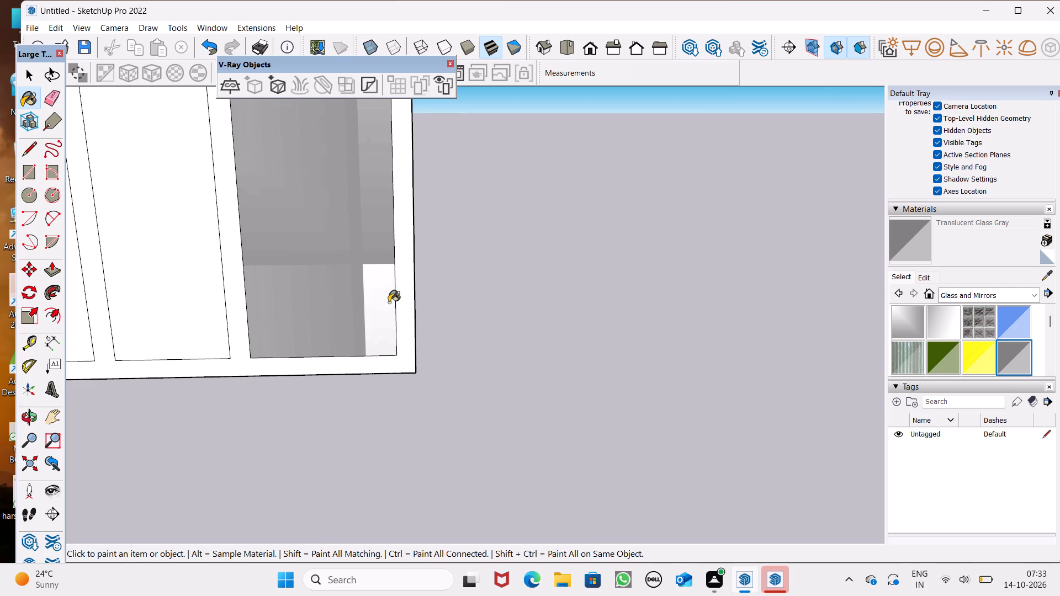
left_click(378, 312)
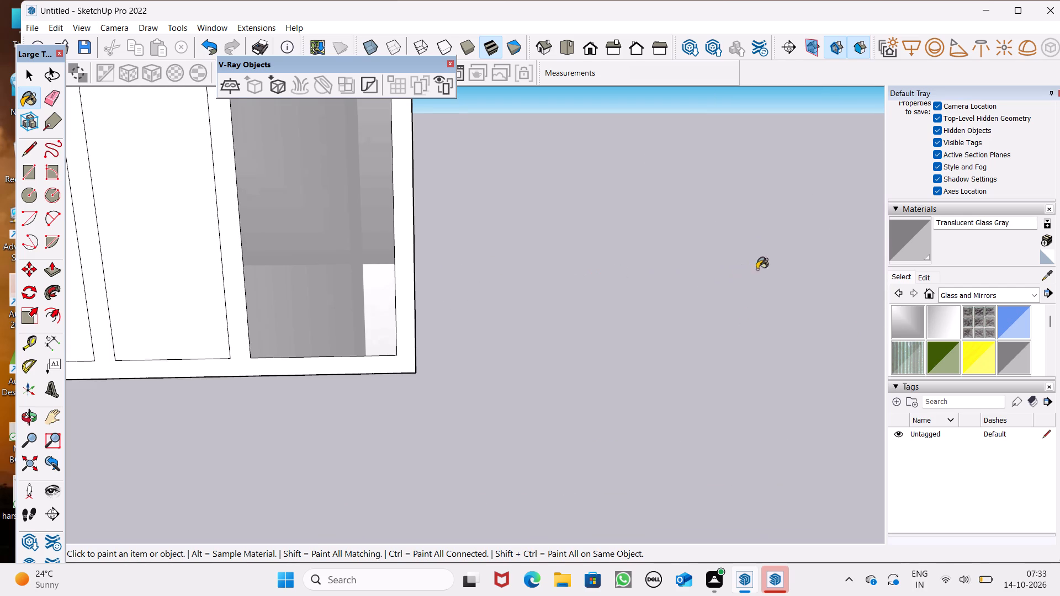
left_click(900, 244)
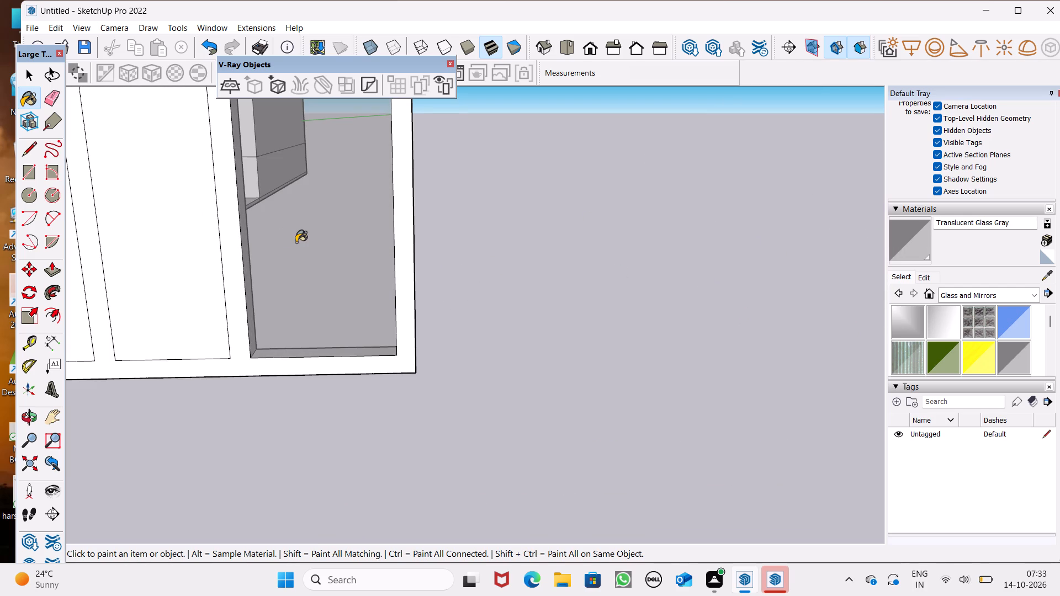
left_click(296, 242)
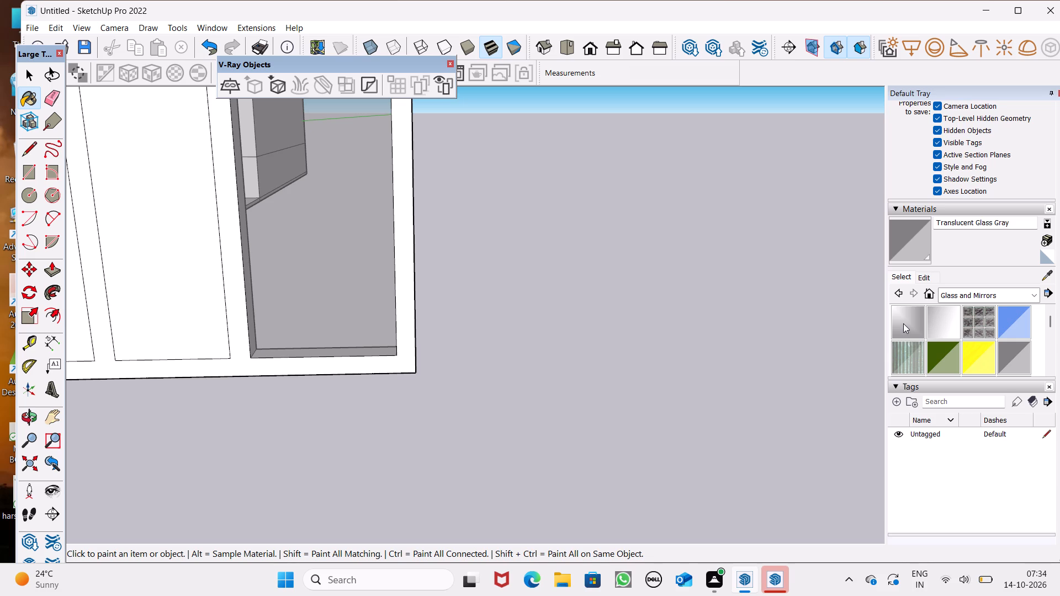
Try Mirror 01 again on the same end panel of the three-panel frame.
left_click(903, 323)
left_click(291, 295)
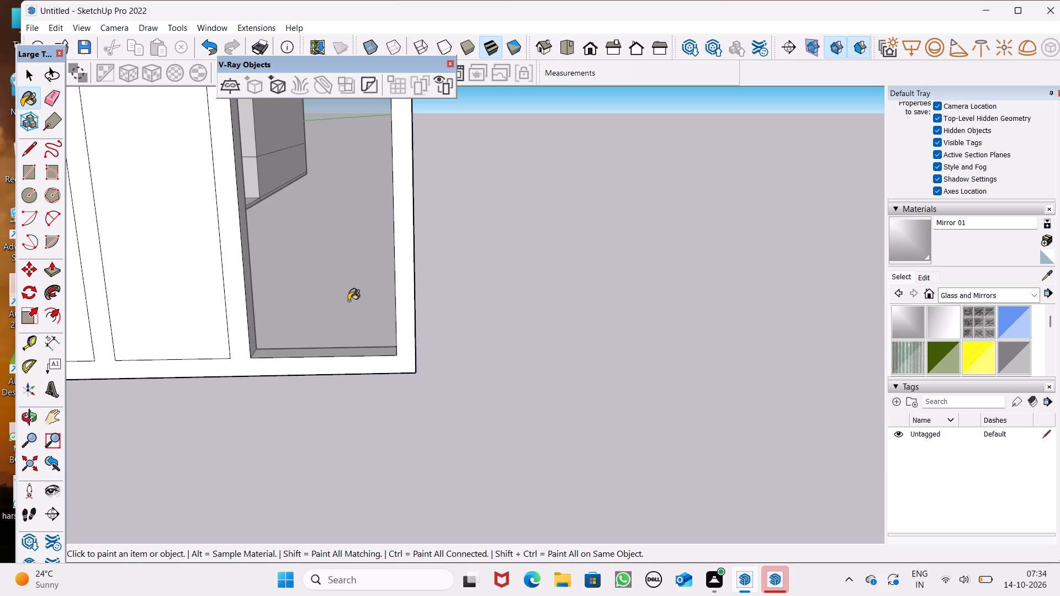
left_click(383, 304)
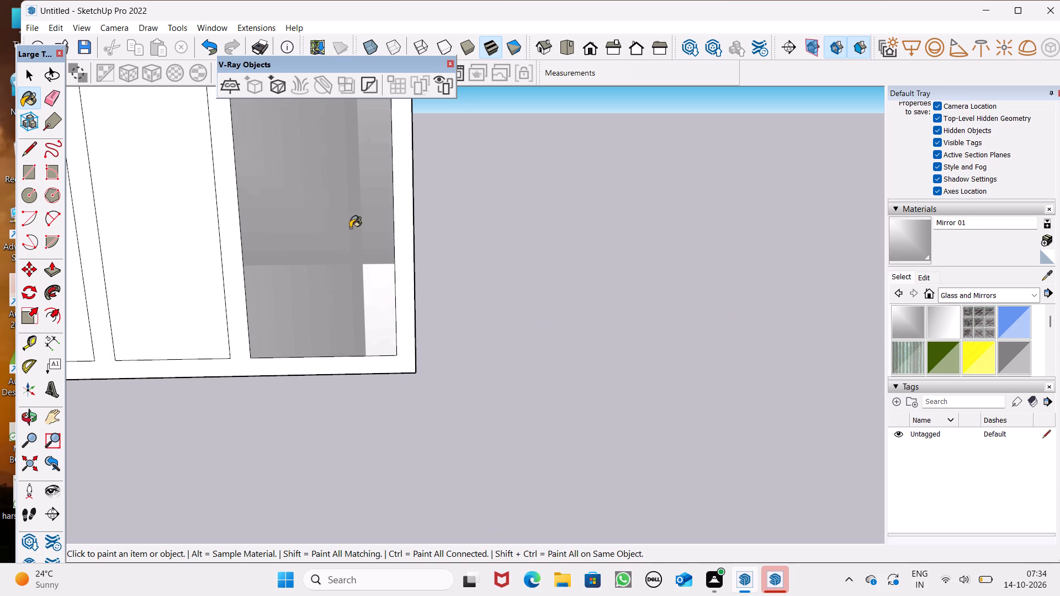
Paint all three panels of the three-panel frame with Translucent Glass Gray.
left_click(1010, 347)
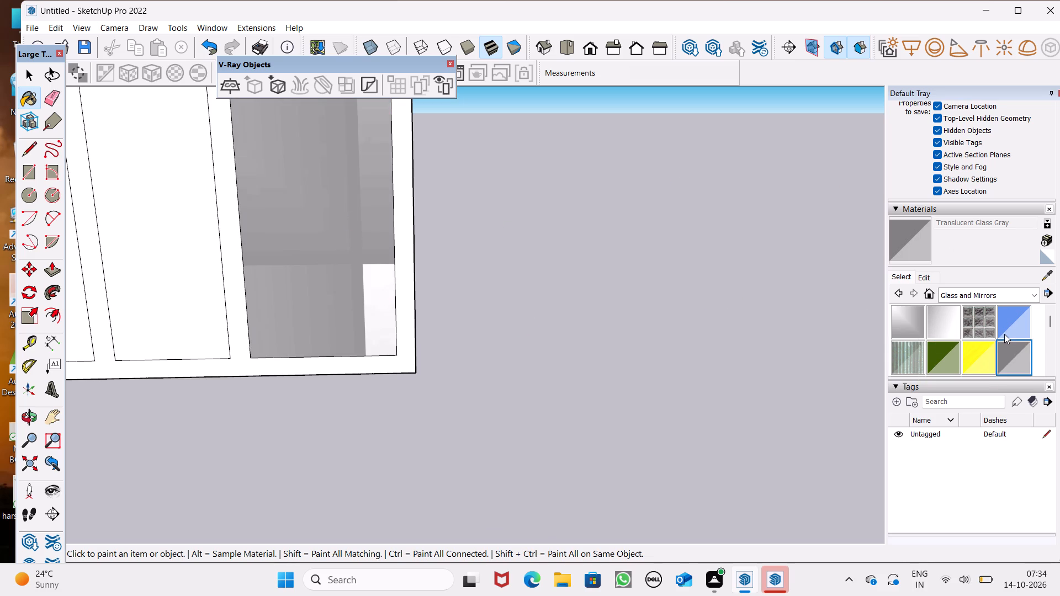
left_click(1022, 344)
left_click(354, 248)
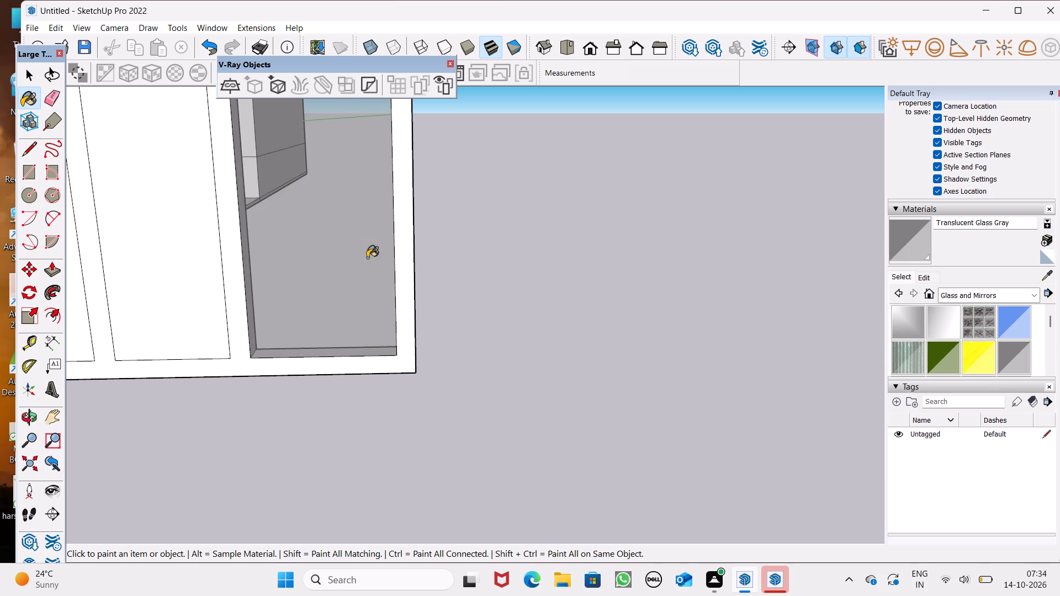
scroll(548, 335, "down", 5)
scroll(390, 284, "up", 4)
left_click(390, 284)
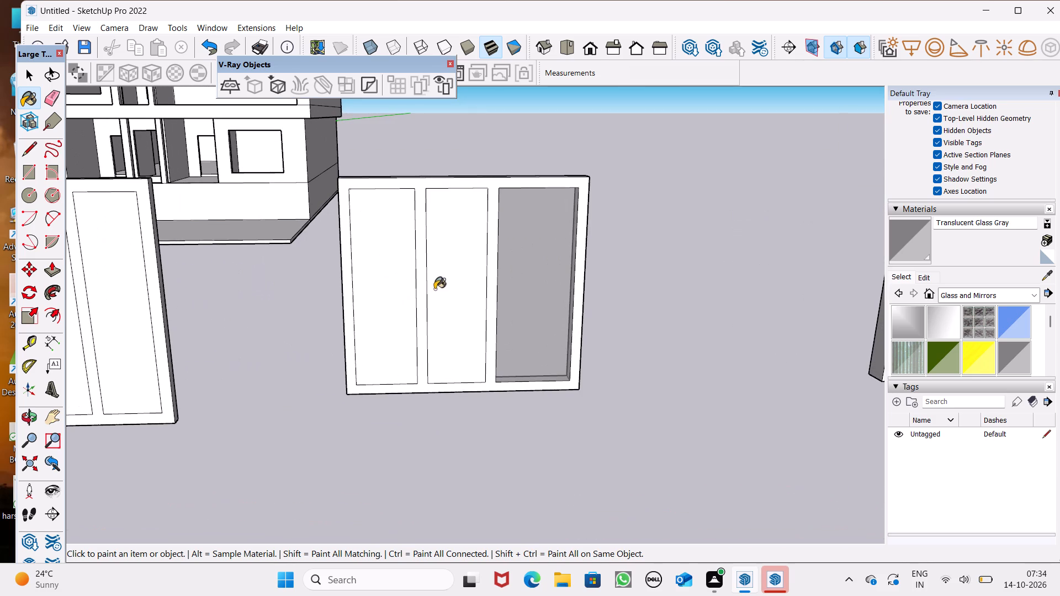
left_click(464, 292)
Paint both panels of the two-panel frame with Translucent Glass Gray.
scroll(464, 284, "down", 4)
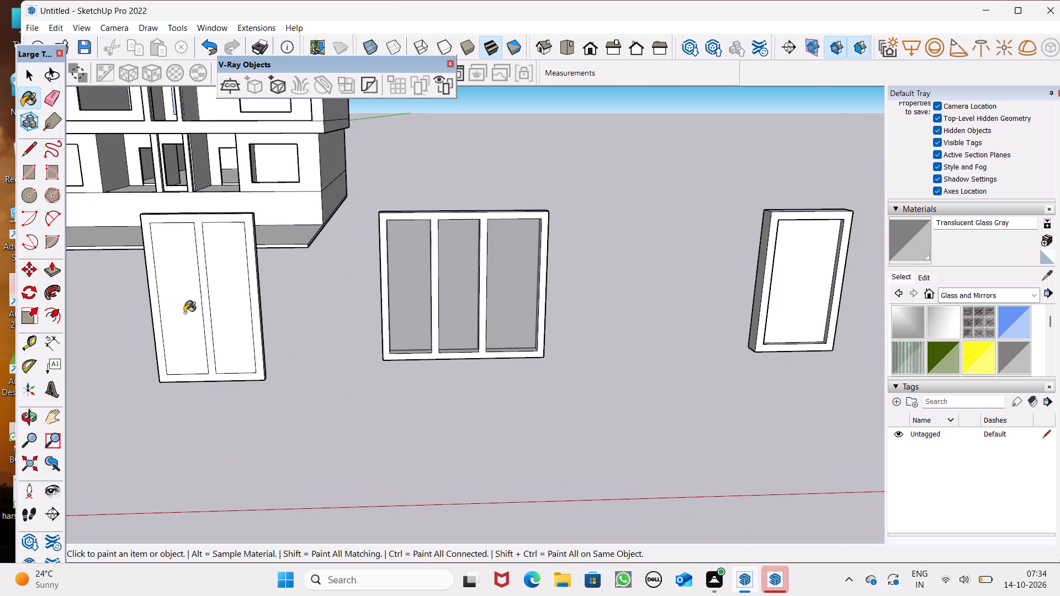
left_click(189, 313)
left_click(231, 306)
scroll(428, 78, "down", 5)
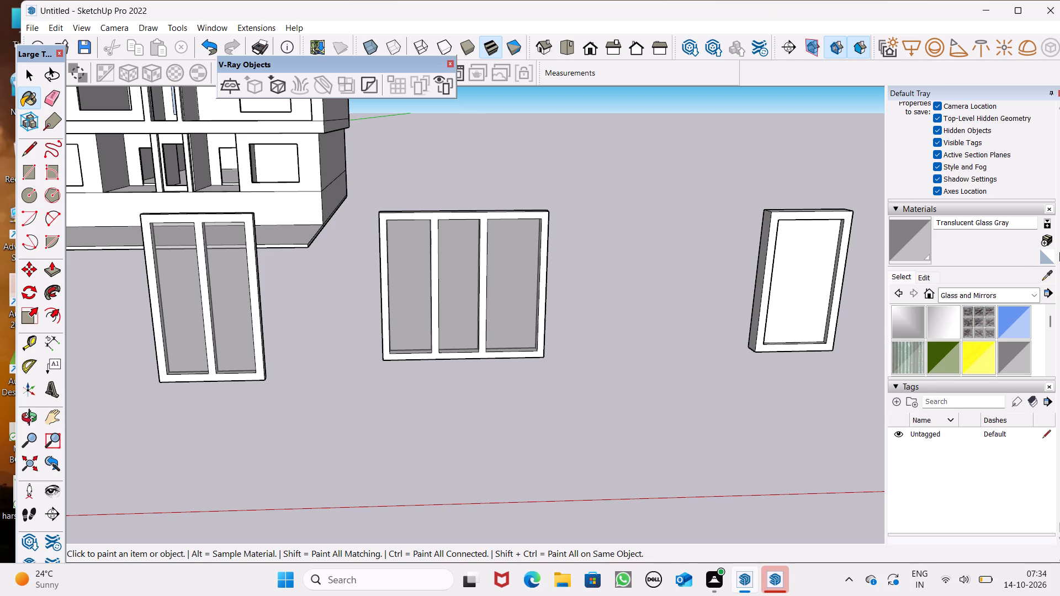
Switch the material library to the Colors collection.
left_click(1013, 297)
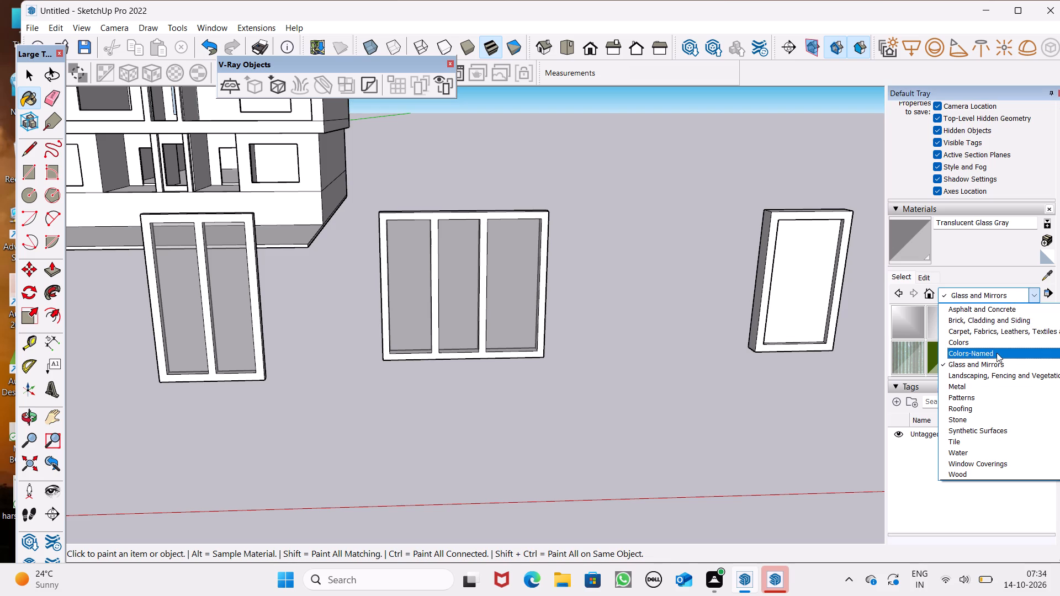
left_click(995, 342)
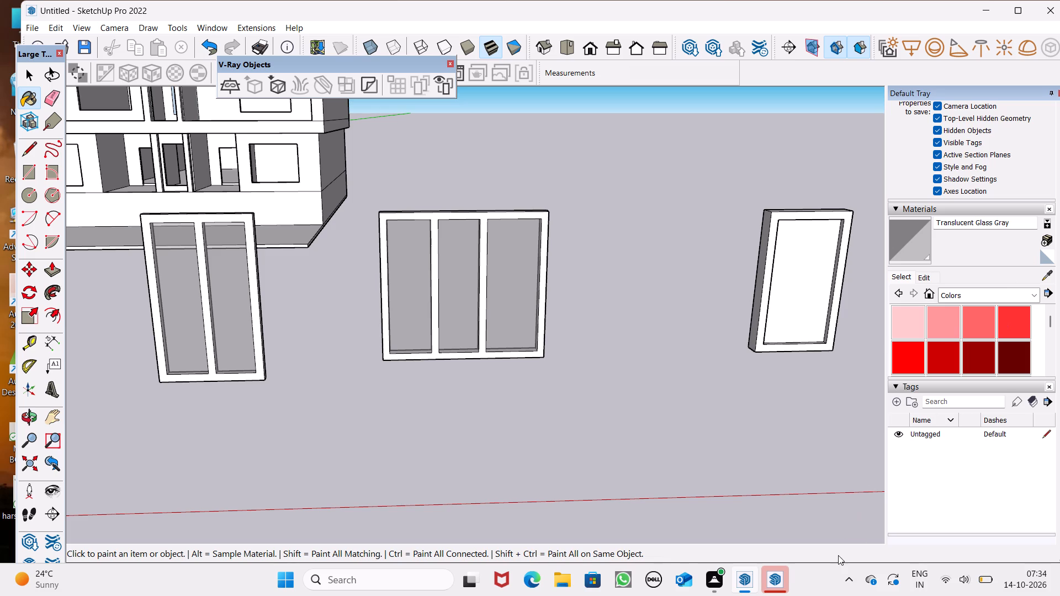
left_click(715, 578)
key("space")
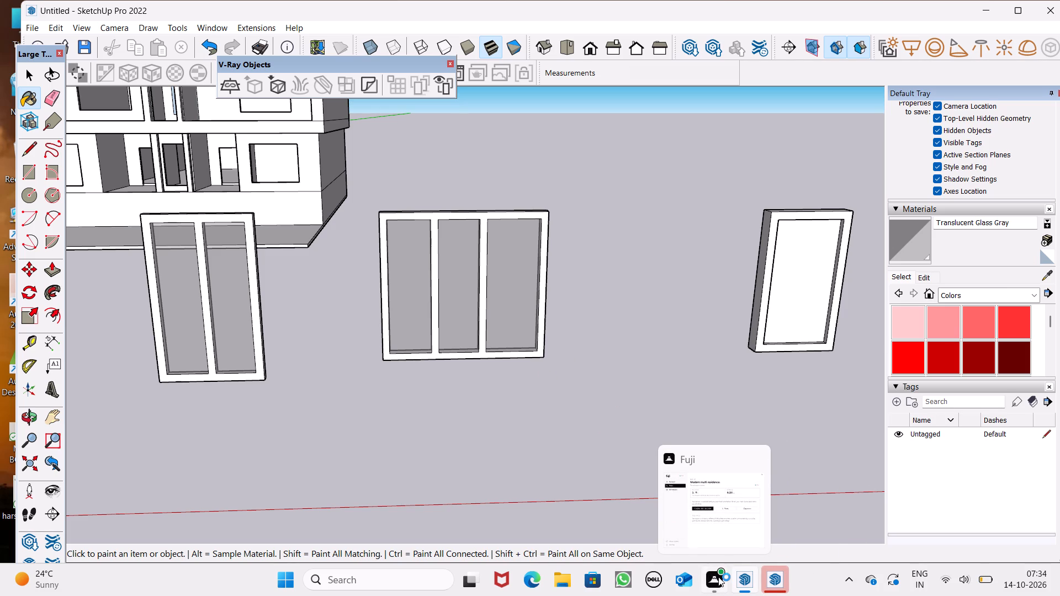
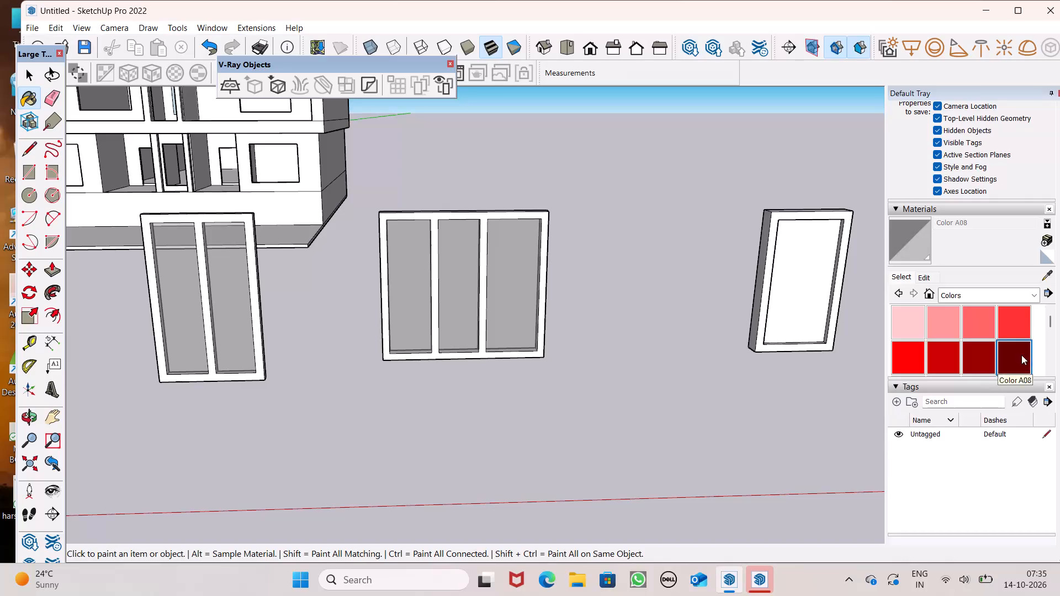
Paint the front face of the three-panel frame with Color A08.
scroll(730, 308, "up", 1)
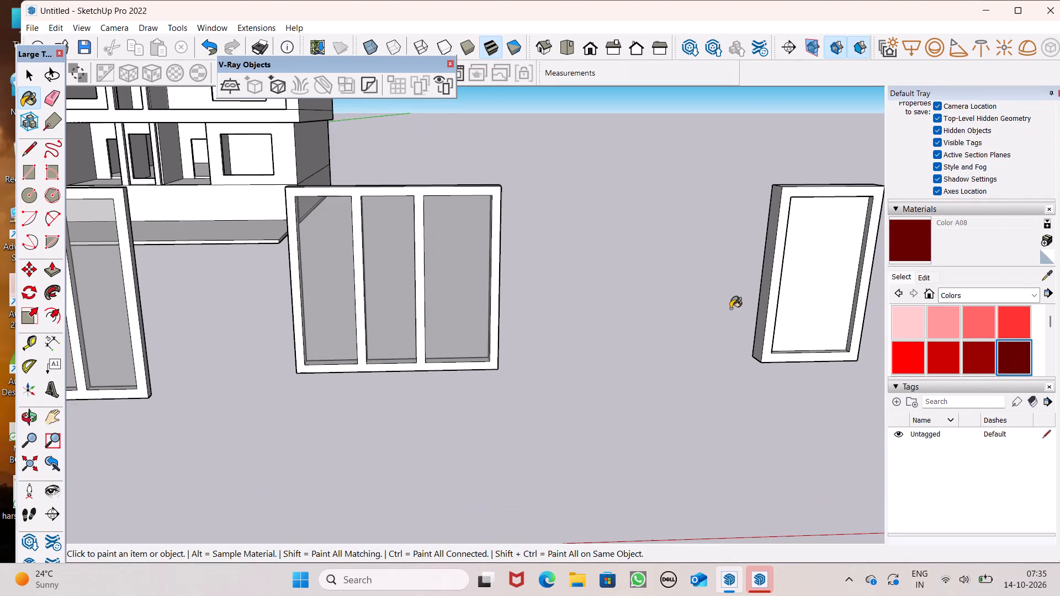
scroll(791, 299, "up", 4)
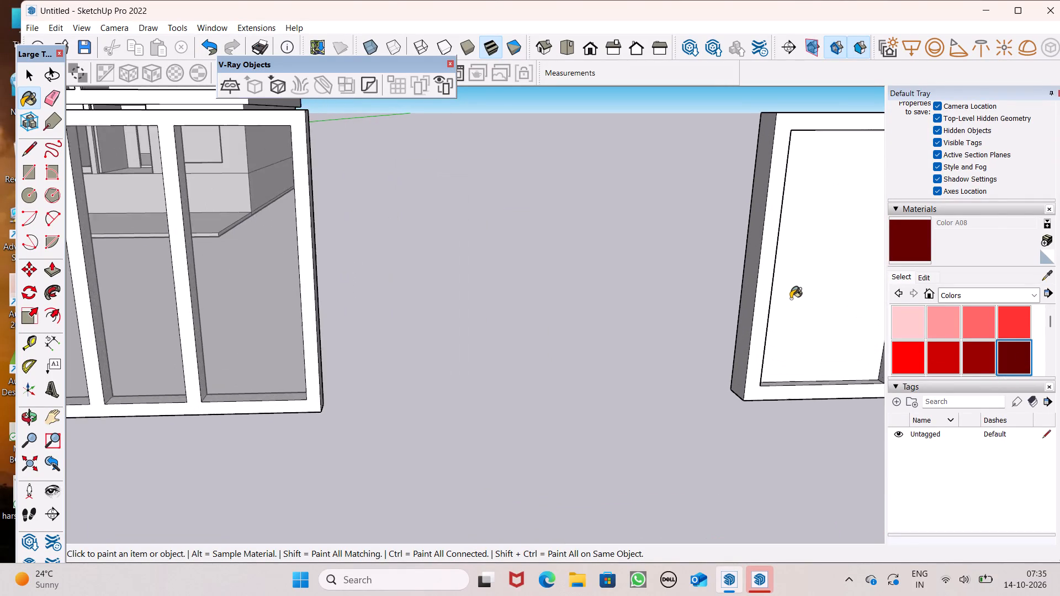
scroll(791, 299, "up", 8)
scroll(745, 289, "down", 5)
scroll(664, 285, "down", 7)
scroll(494, 268, "up", 5)
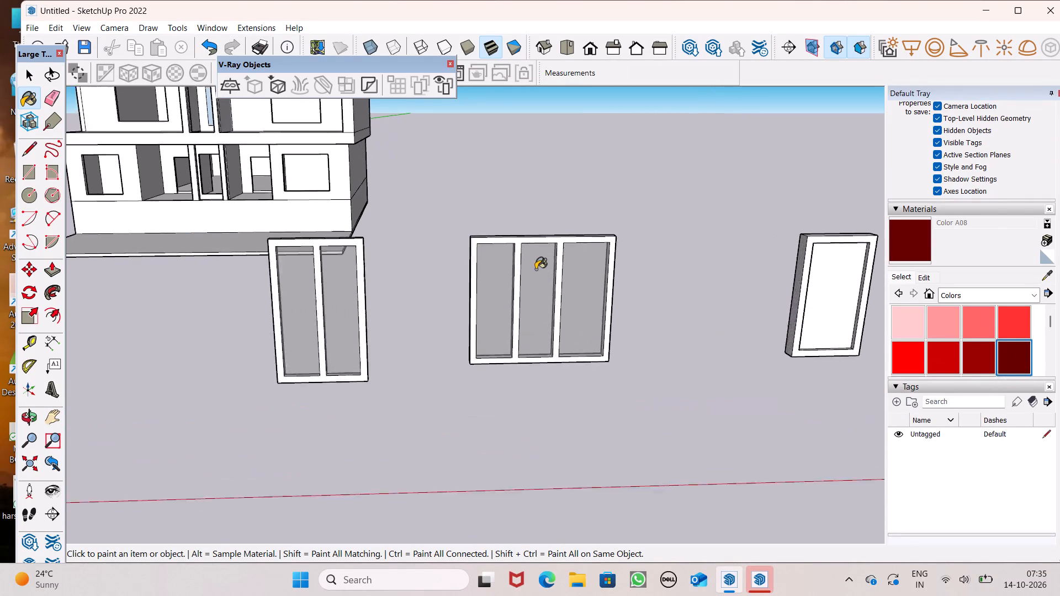
scroll(536, 269, "up", 1)
scroll(597, 284, "up", 10)
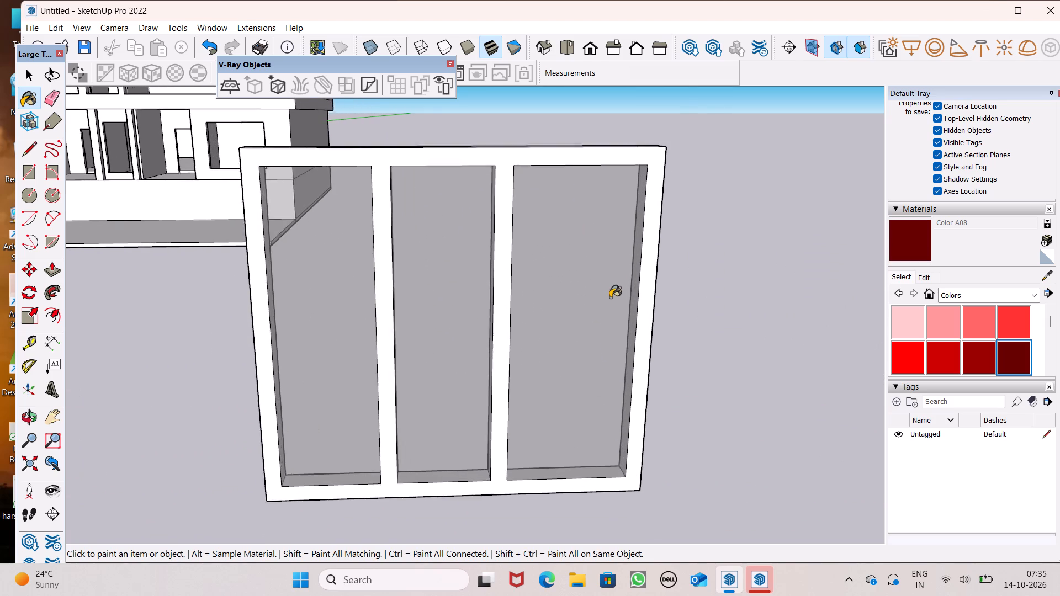
scroll(610, 297, "up", 6)
left_click(673, 316)
Darken the Color A08 material by setting its red value to 30.
scroll(673, 316, "down", 1)
scroll(673, 316, "up", 1)
scroll(673, 316, "down", 3)
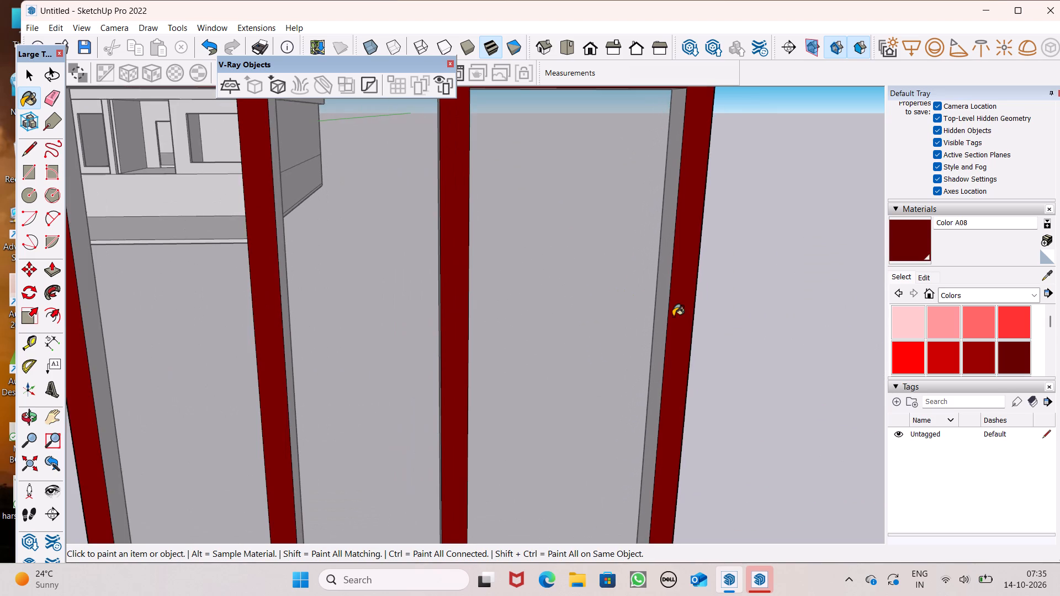
left_click(916, 279)
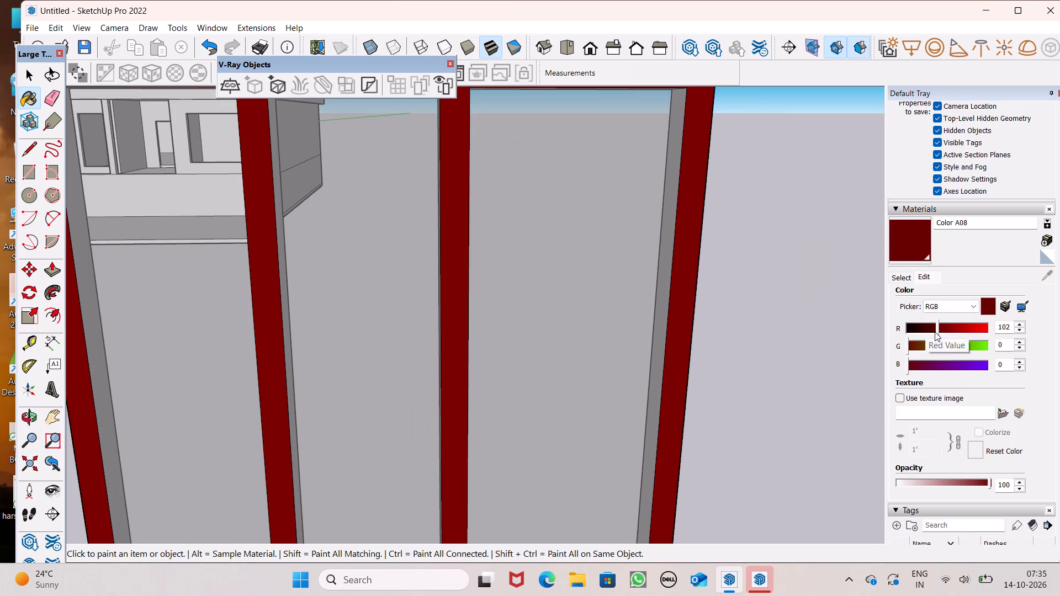
left_click(935, 331)
left_click_drag(935, 332, 924, 342)
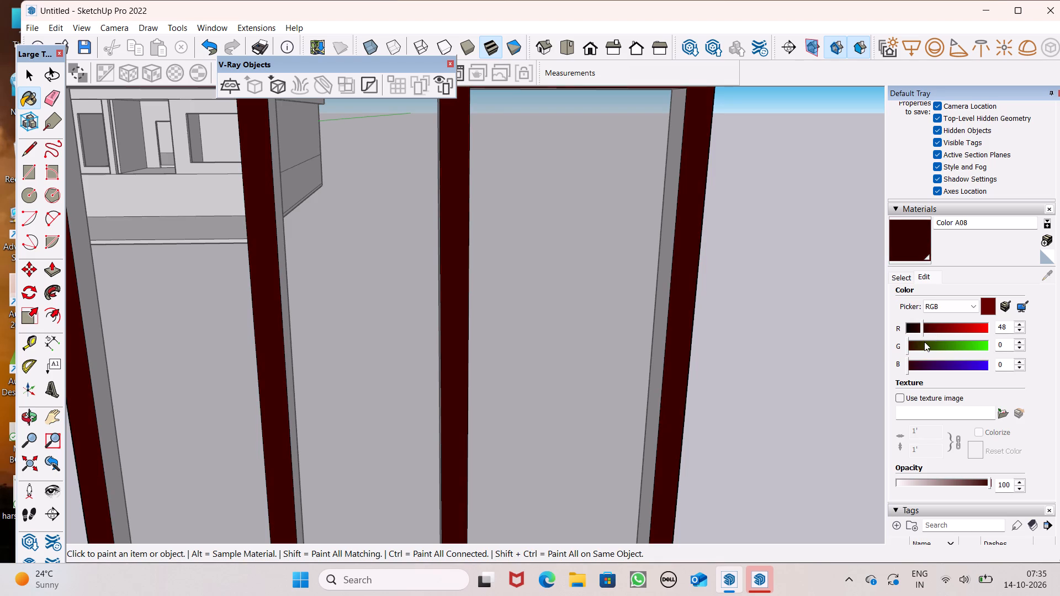
left_click_drag(924, 342, 925, 342)
left_click_drag(924, 333, 921, 340)
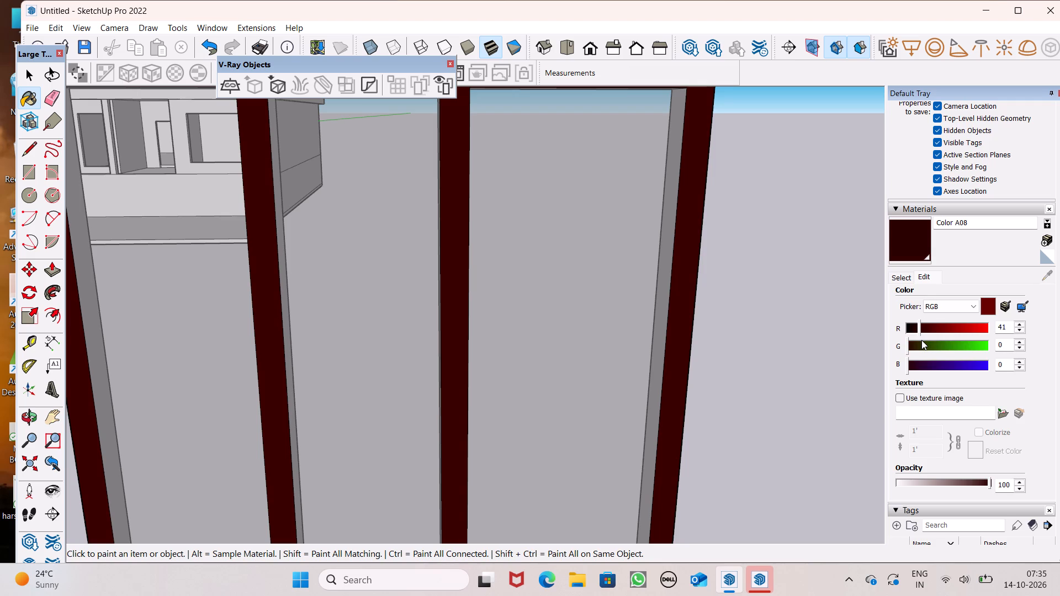
left_click_drag(921, 340, 918, 342)
left_click(917, 243)
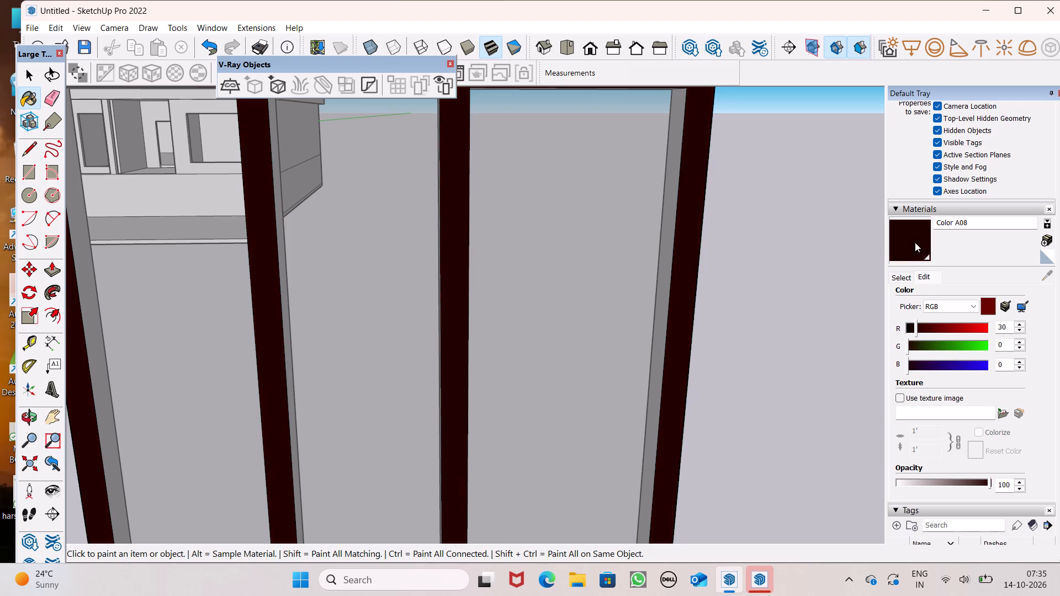
Paint the front face of the two-panel frame with the darkened Color A08.
scroll(836, 248, "down", 6)
right_click_drag(813, 244, 785, 225)
left_click(707, 197)
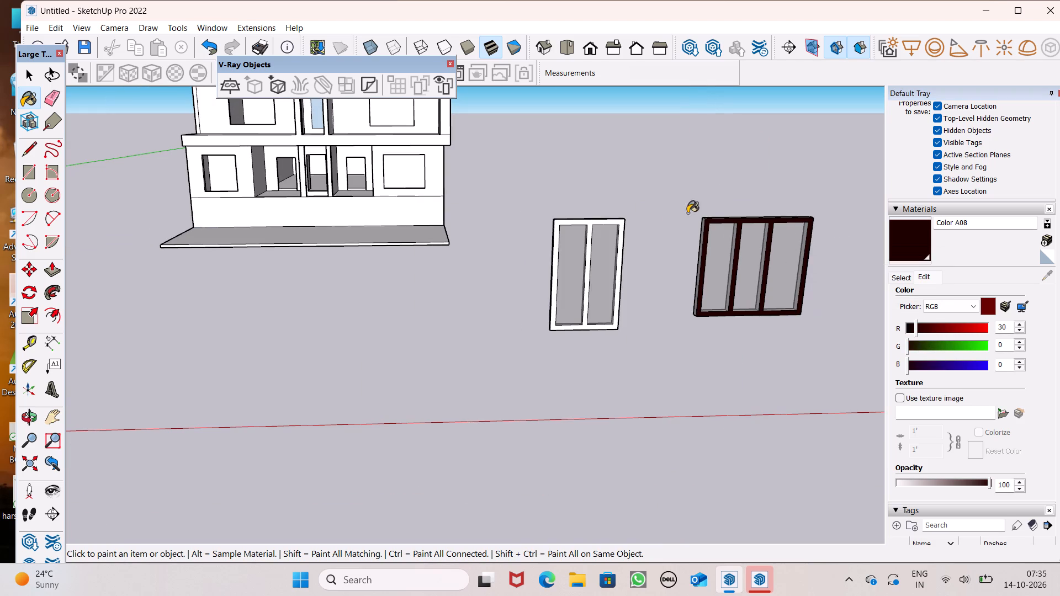
scroll(632, 222, "up", 7)
scroll(590, 237, "down", 6)
scroll(540, 238, "up", 7)
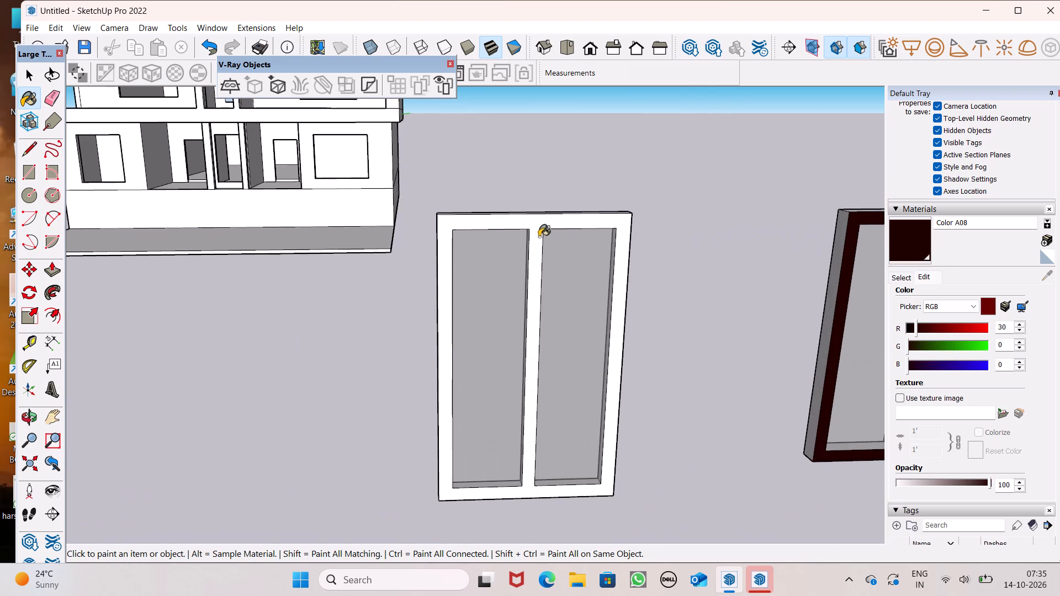
left_click(536, 227)
Paint the two-panel frame's top edge and one outer side with Color A08.
scroll(548, 221, "down", 5)
middle_click_drag(593, 274, 60, 400)
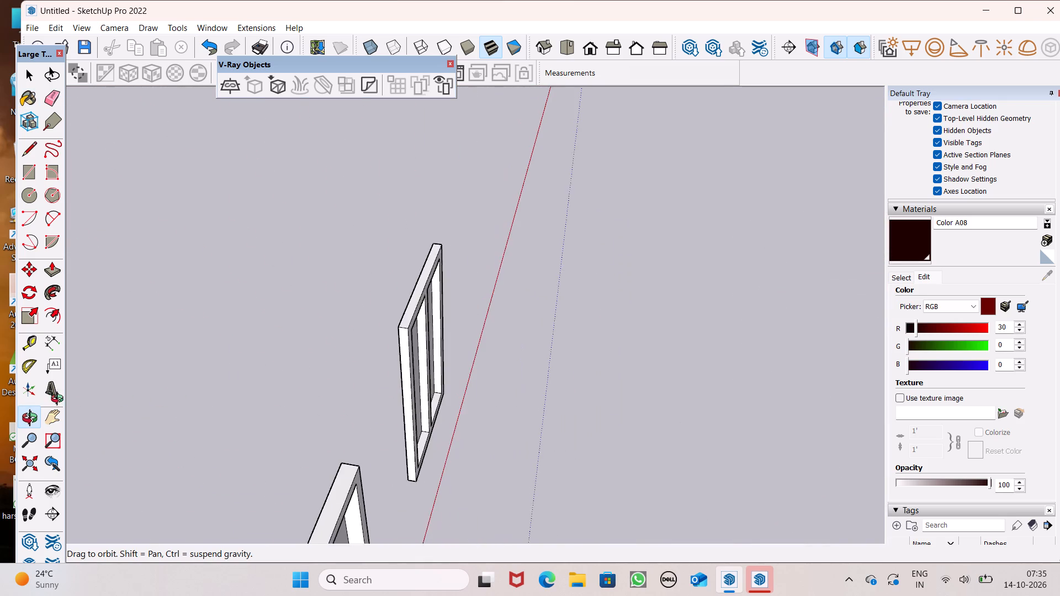
middle_click_drag(60, 400, 59, 400)
scroll(254, 352, "up", 5)
left_click_drag(734, 327, 736, 322)
left_click(767, 229)
Paint the two-panel frame's back face and the vertical inner faces of both openings with Color A08.
middle_click_drag(797, 345, 531, 372)
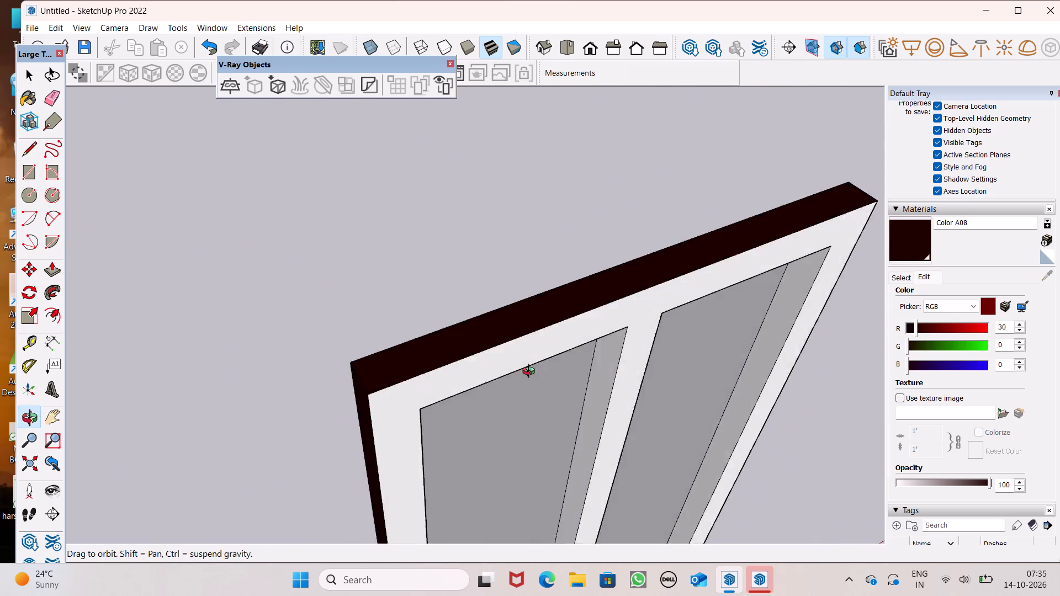
middle_click_drag(531, 372, 485, 324)
left_click(571, 250)
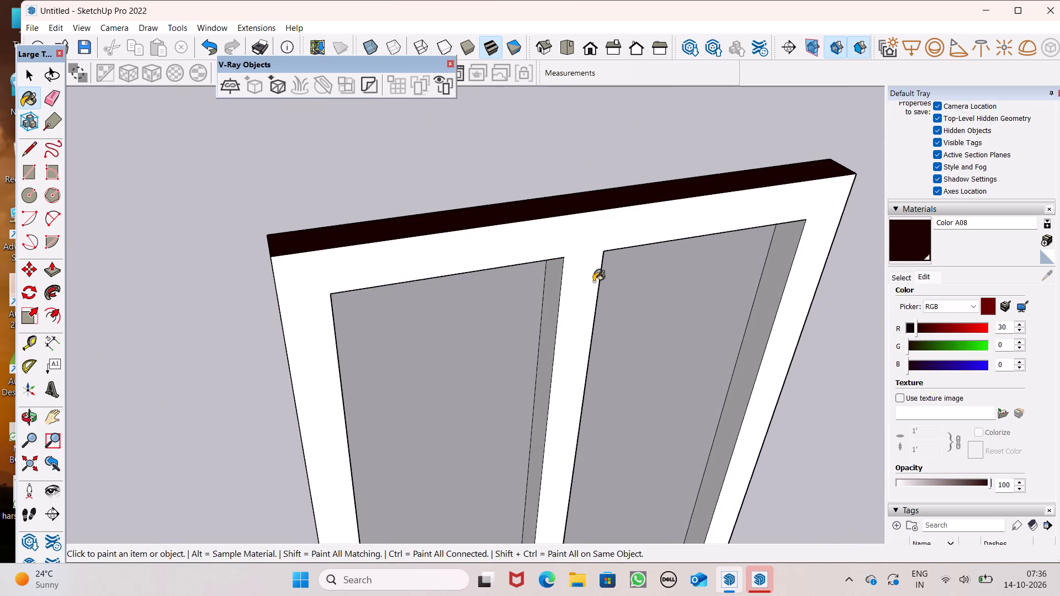
left_click(773, 288)
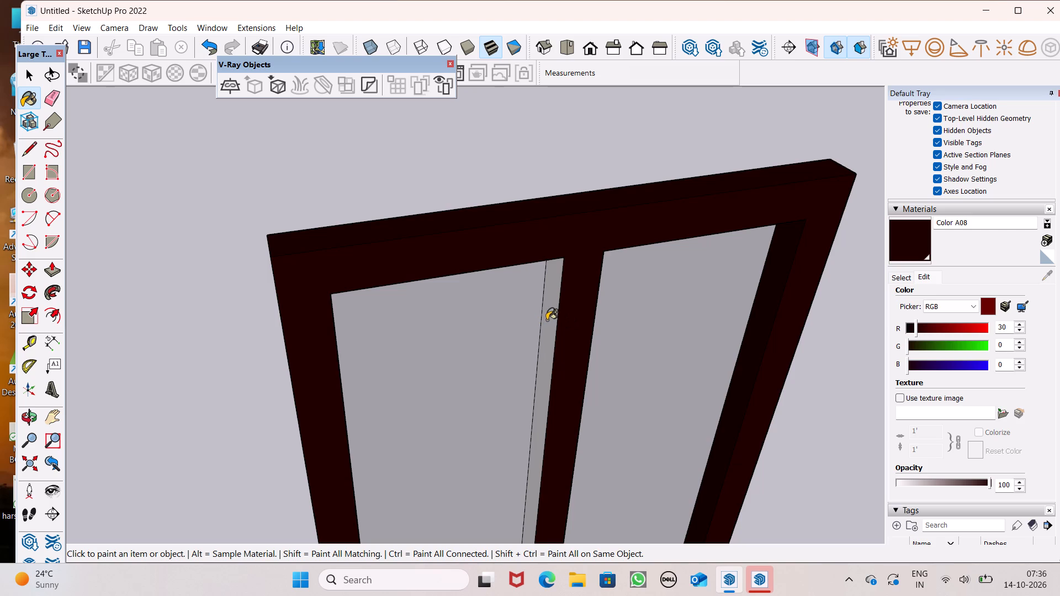
left_click(548, 318)
scroll(633, 297, "down", 4)
middle_click_drag(773, 356, 430, 388)
scroll(770, 365, "up", 1)
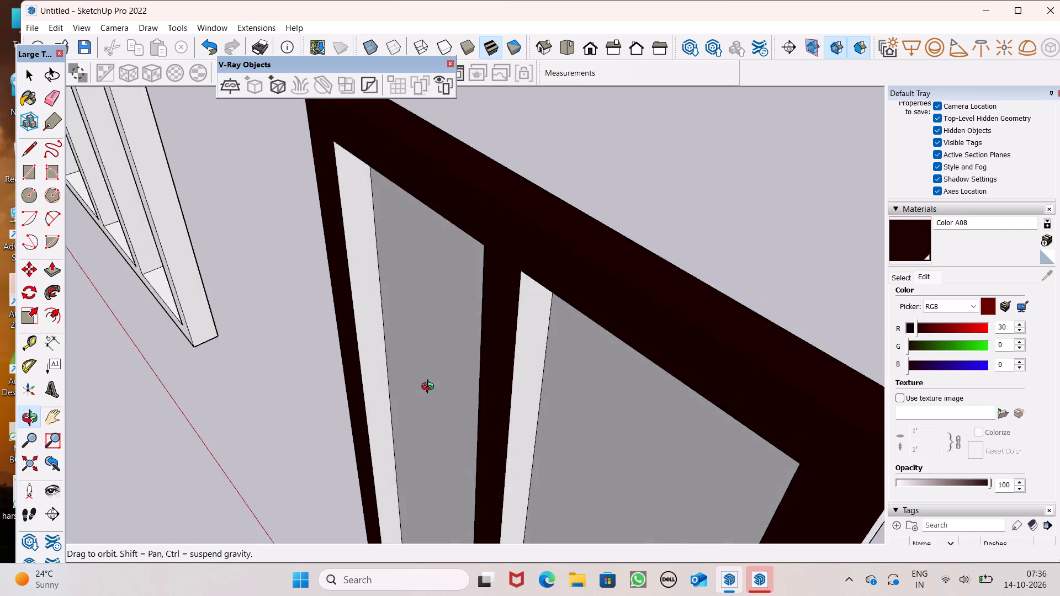
middle_click_drag(430, 388, 407, 355)
left_click(379, 338)
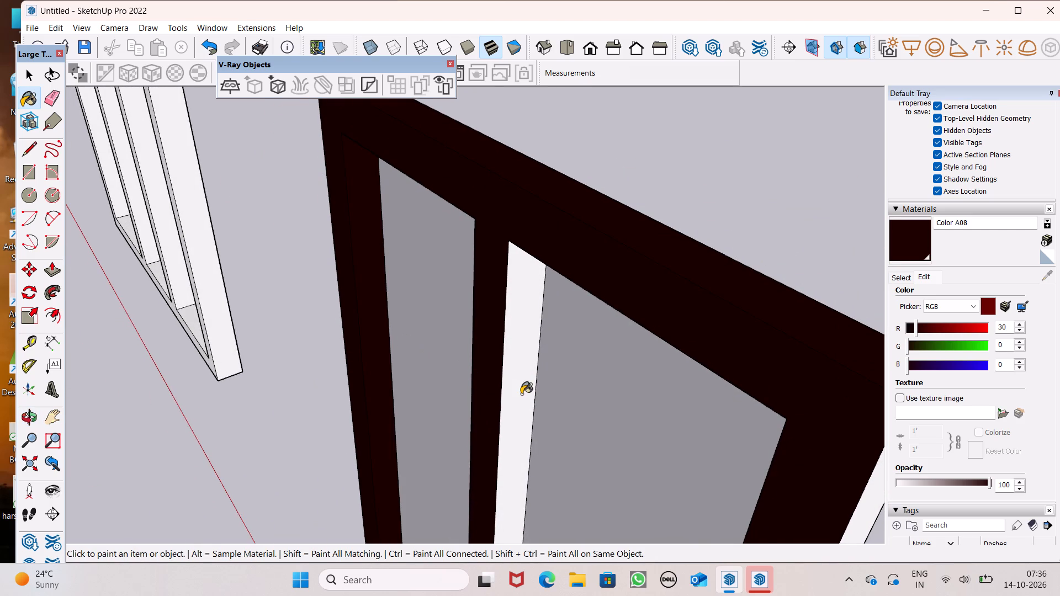
left_click(521, 394)
Paint the bottom inner faces of both openings in the two-panel frame with Color A08.
scroll(502, 371, "down", 5)
middle_click_drag(498, 400, 992, 426)
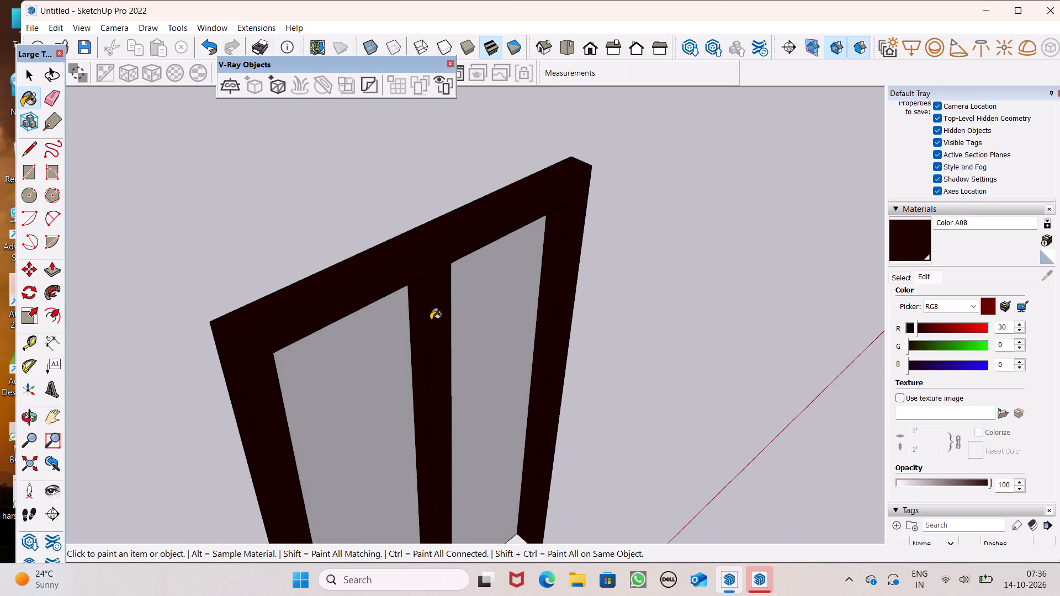
scroll(431, 307, "down", 6)
scroll(429, 537, "up", 6)
left_click(411, 484)
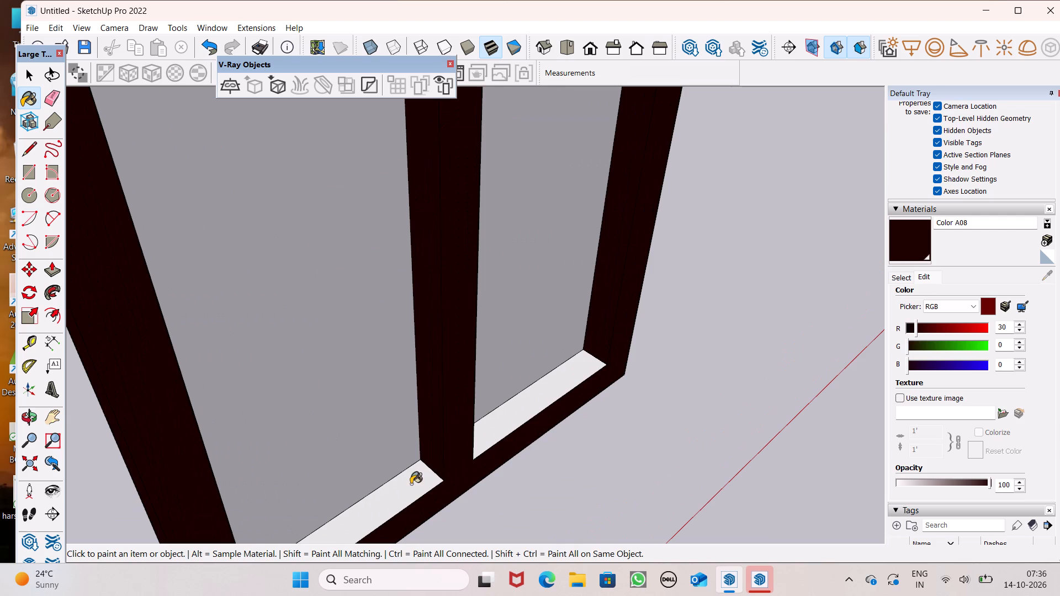
left_click(516, 411)
Paint the remaining white outer side of the two-panel frame with Color A08.
scroll(749, 269, "down", 5)
middle_click_drag(751, 301, 685, 371)
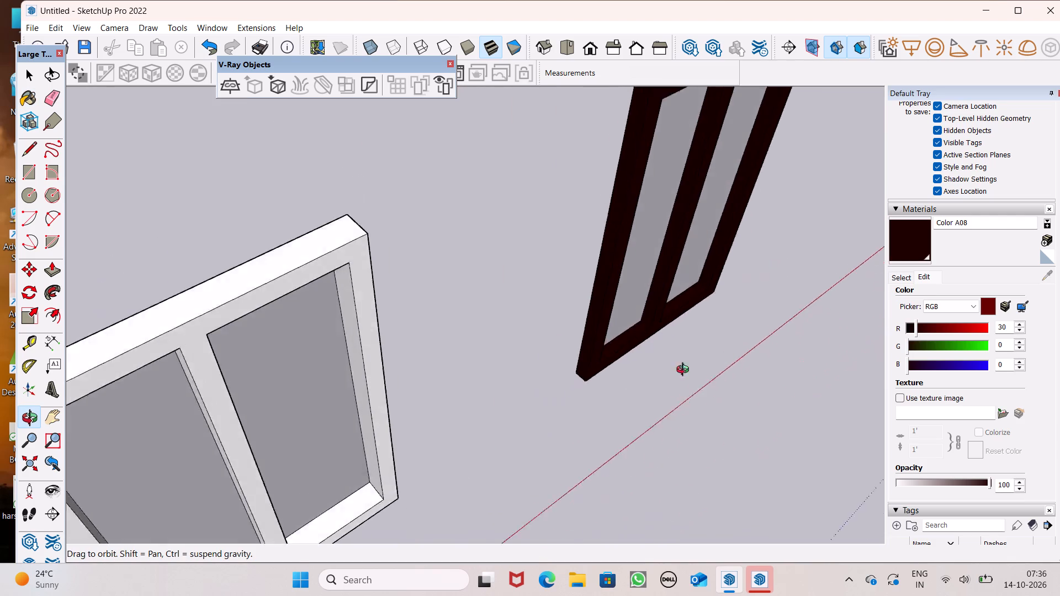
middle_click_drag(685, 371, 330, 339)
scroll(327, 280, "down", 5)
middle_click_drag(470, 368, 437, 330)
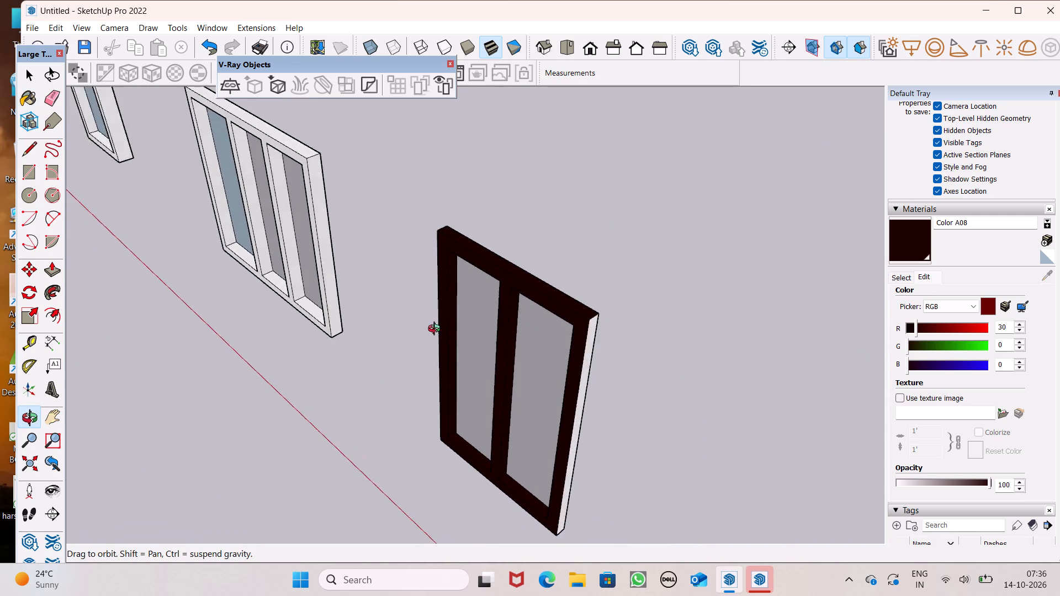
middle_click_drag(437, 330, 328, 225)
scroll(430, 370, "up", 2)
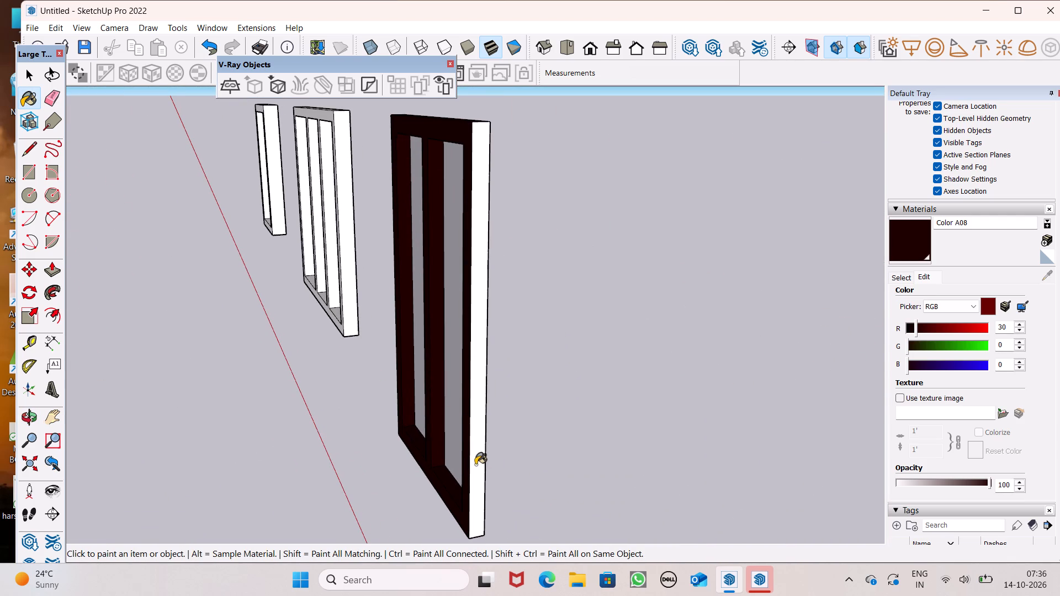
left_click(475, 464)
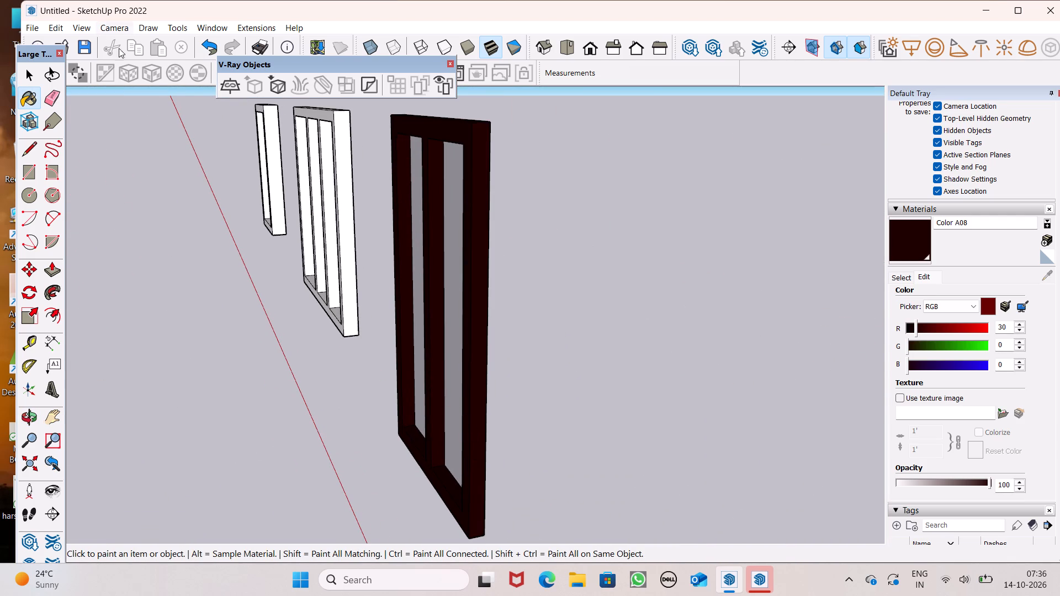
Paint the three-panel frame's back face and the outer side nearest the two-panel frame with Color A08.
scroll(398, 220, "down", 2)
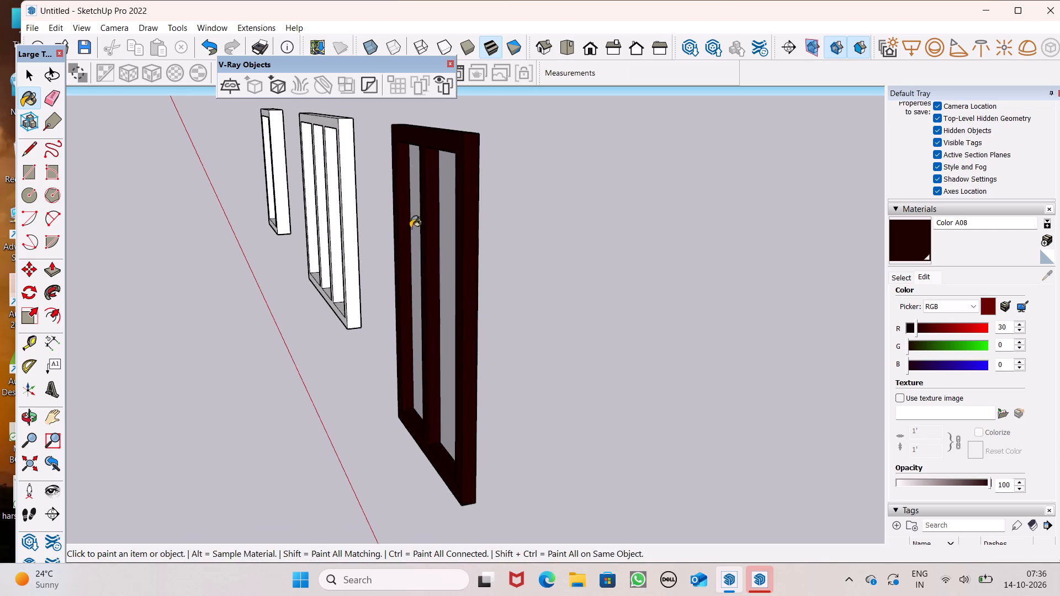
scroll(410, 228, "down", 2)
middle_click_drag(479, 311, 573, 321)
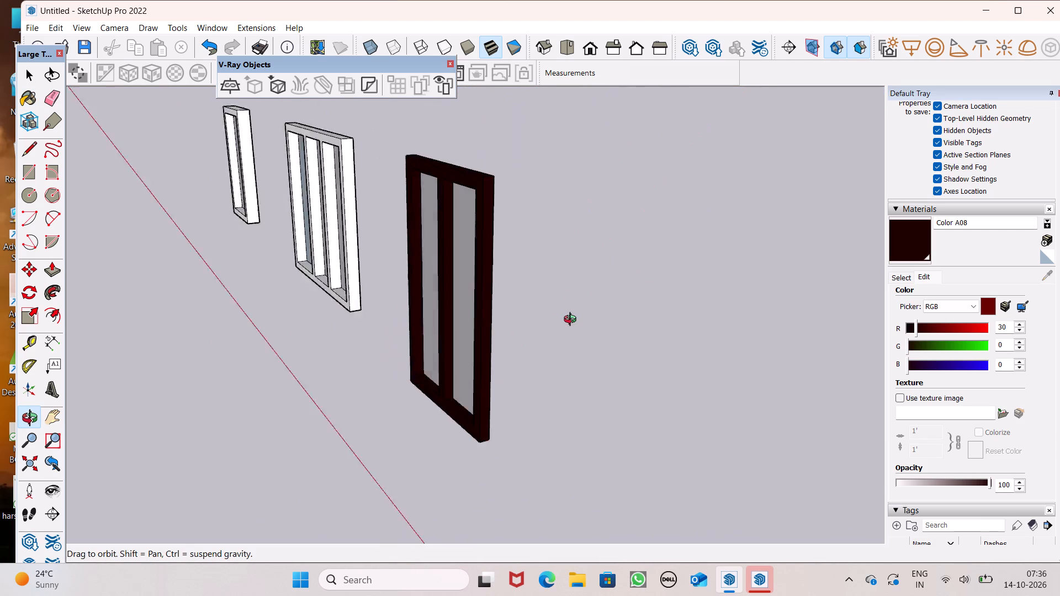
middle_click_drag(573, 321, 576, 318)
scroll(404, 66, "up", 1)
scroll(268, 127, "up", 5)
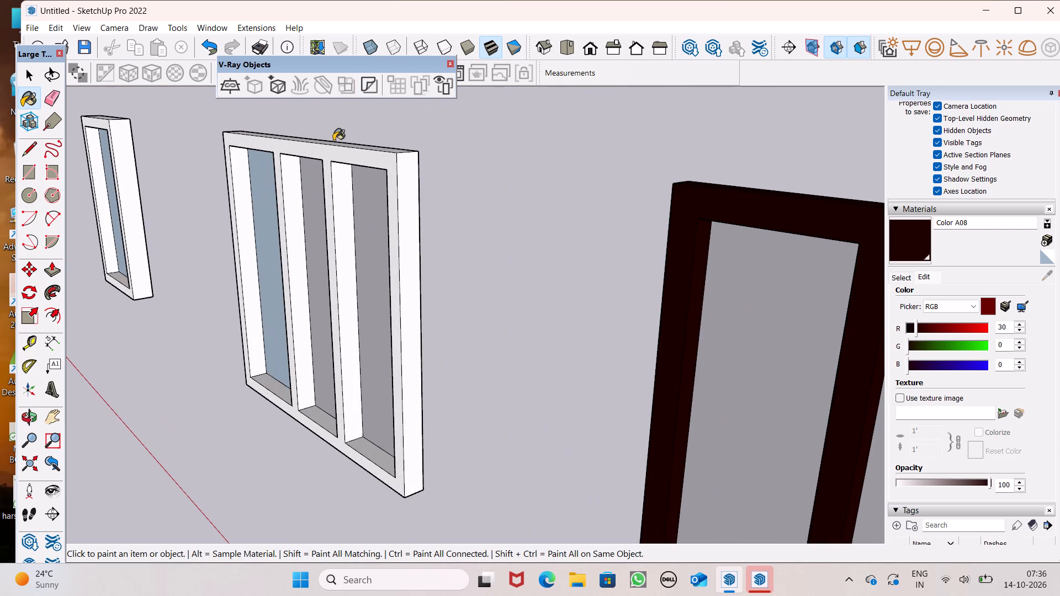
left_click(333, 156)
left_click(406, 194)
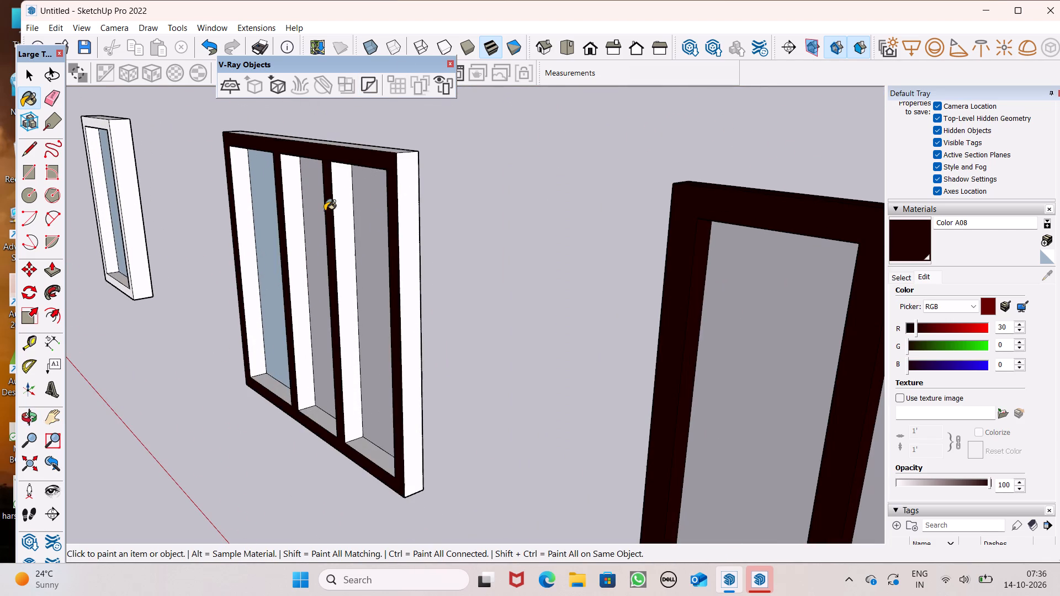
Paint the exposed white vertical and bottom inner faces of the three-panel frame's openings with Color A08.
scroll(324, 208, "up", 5)
left_click(354, 209)
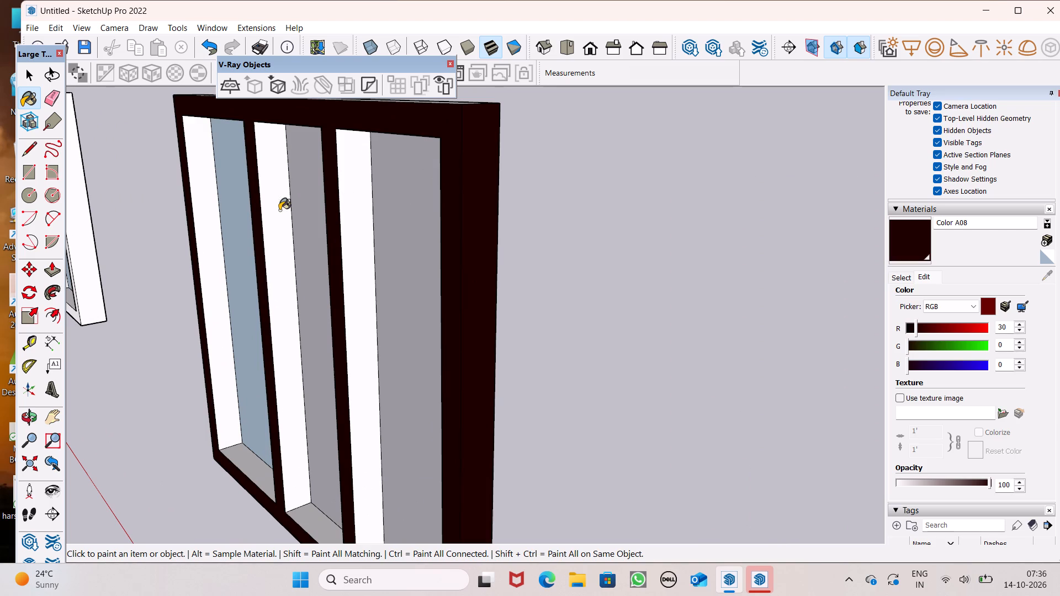
left_click(279, 212)
left_click(208, 205)
scroll(313, 152, "down", 6)
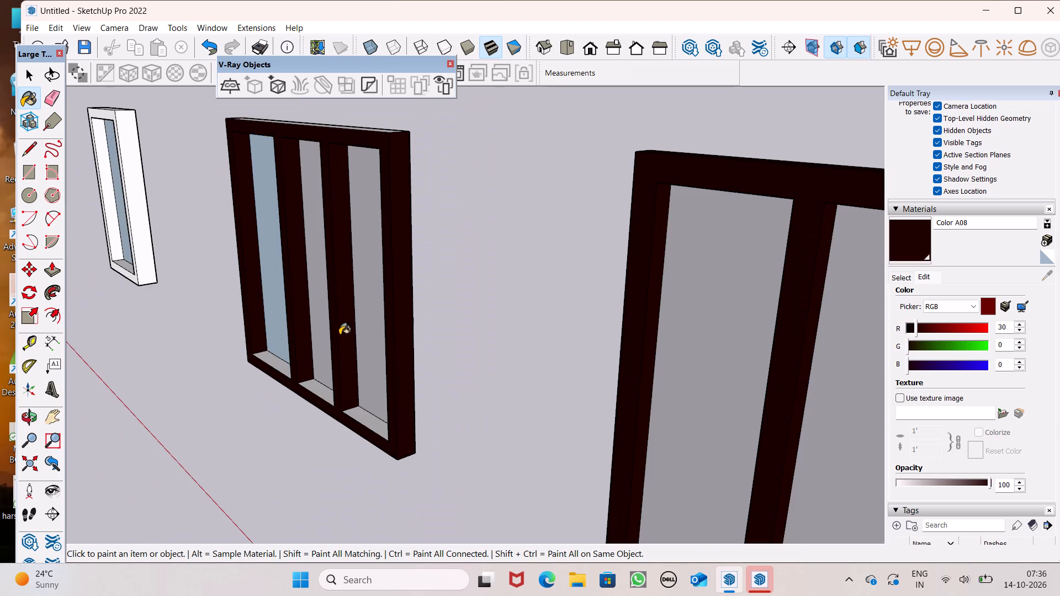
scroll(328, 408, "up", 6)
left_click_drag(383, 415, 373, 413)
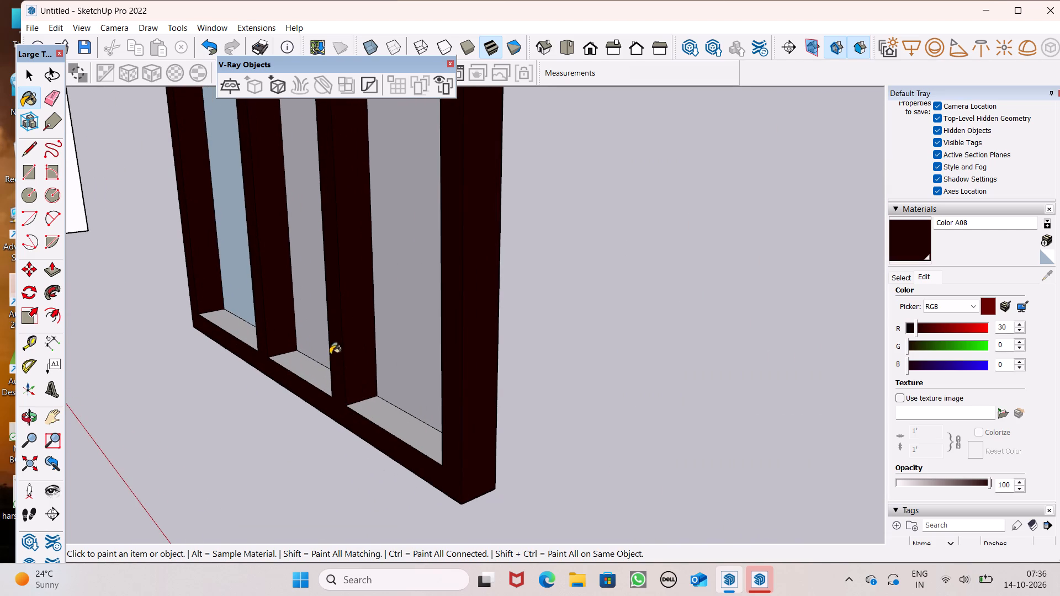
left_click(306, 366)
left_click(215, 325)
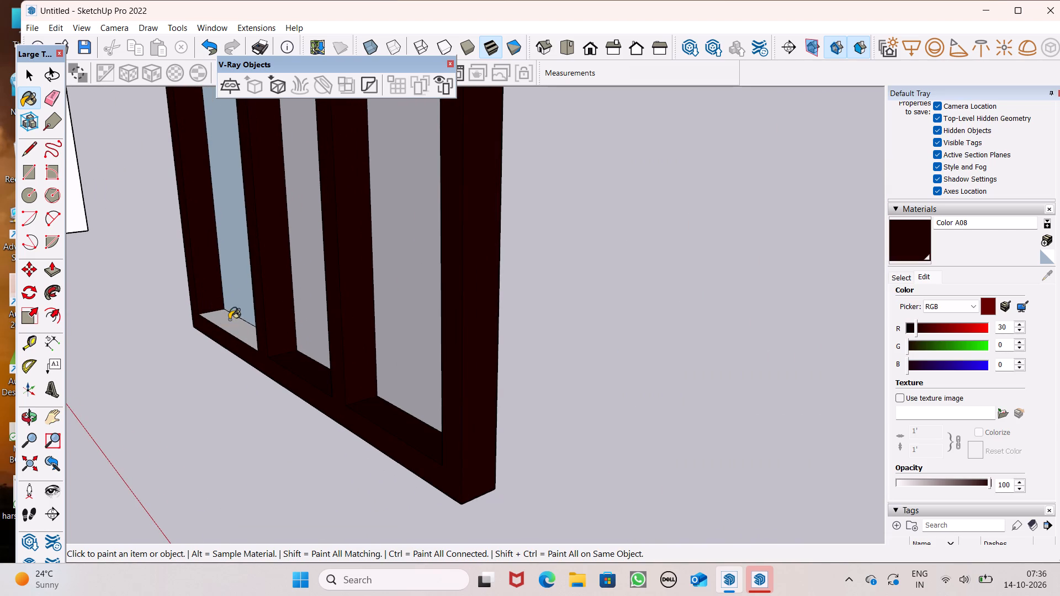
left_click(229, 324)
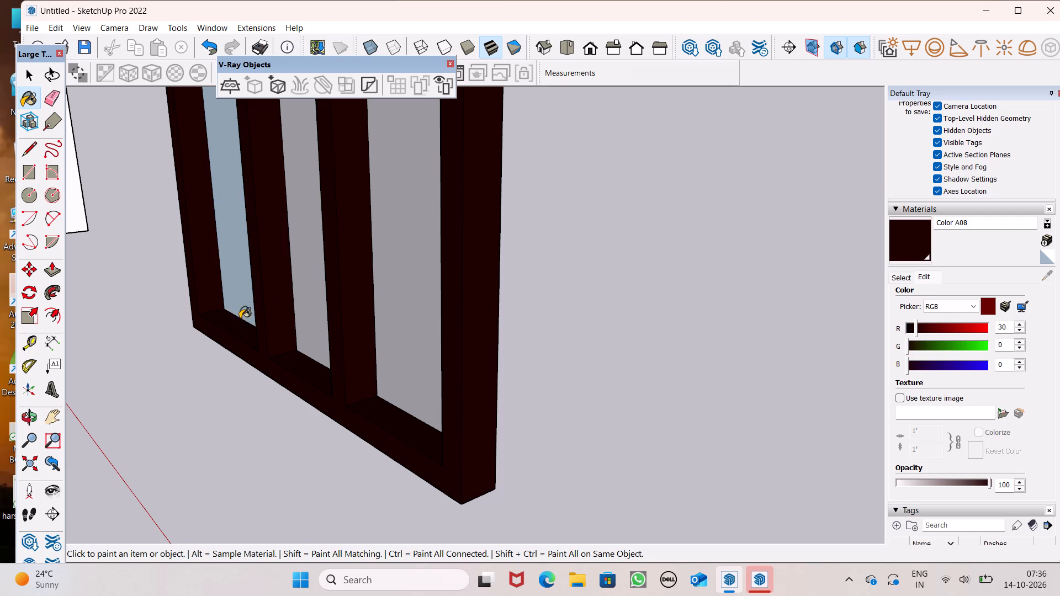
Paint the remaining white outer side of the three-panel frame, facing the single-panel frame, with Color A08.
scroll(388, 332, "down", 7)
middle_click_drag(421, 361, 53, 409)
scroll(283, 409, "down", 6)
scroll(331, 257, "down", 1)
scroll(331, 257, "up", 12)
scroll(317, 295, "down", 1)
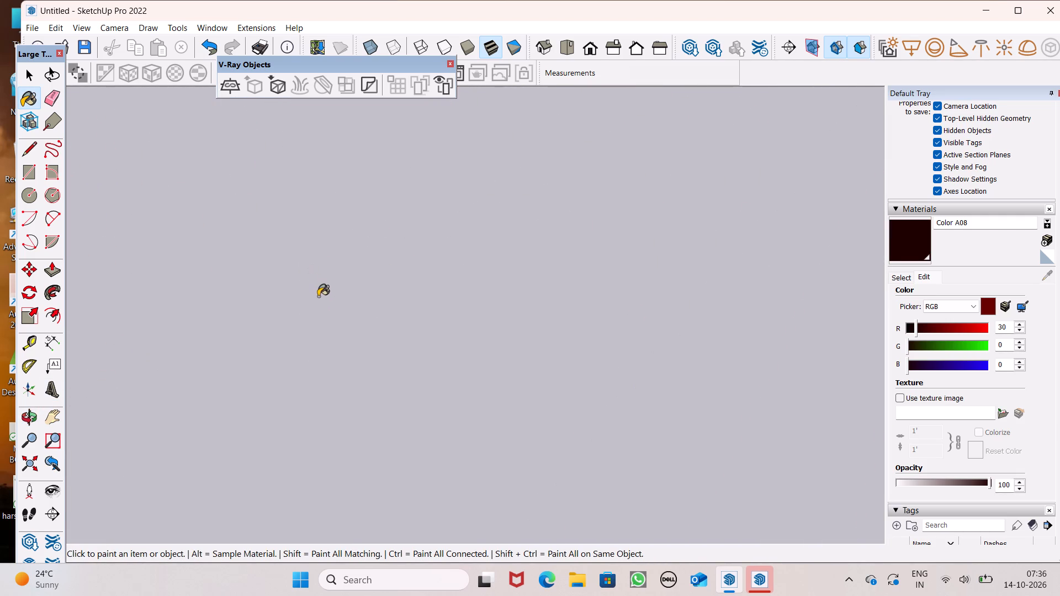
scroll(318, 296, "down", 4)
left_click(360, 324)
scroll(570, 310, "down", 3)
middle_click_drag(564, 330, 554, 345)
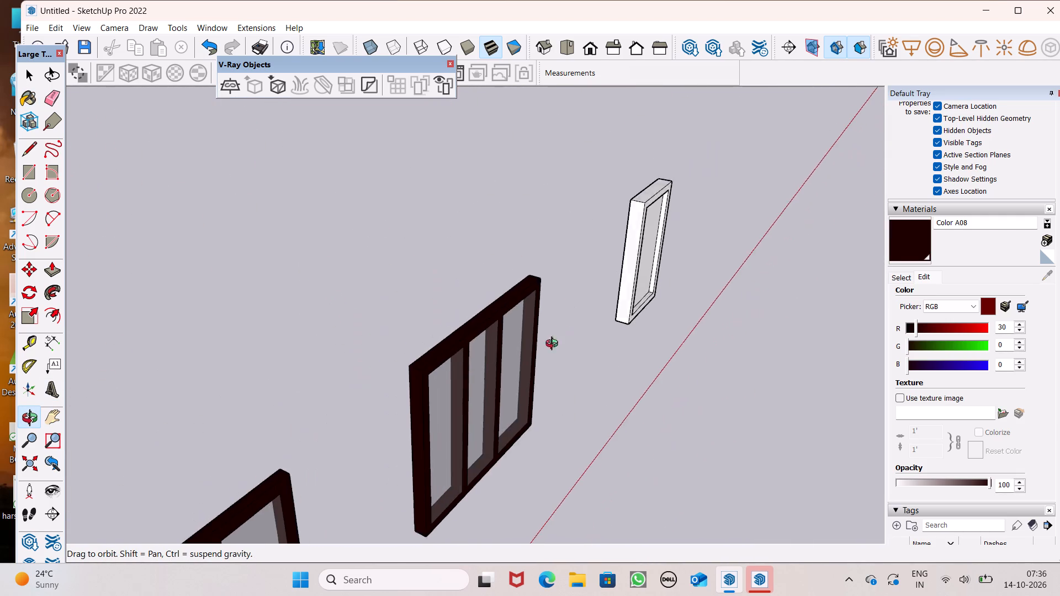
middle_click_drag(554, 345, 13, 306)
scroll(380, 338, "up", 3)
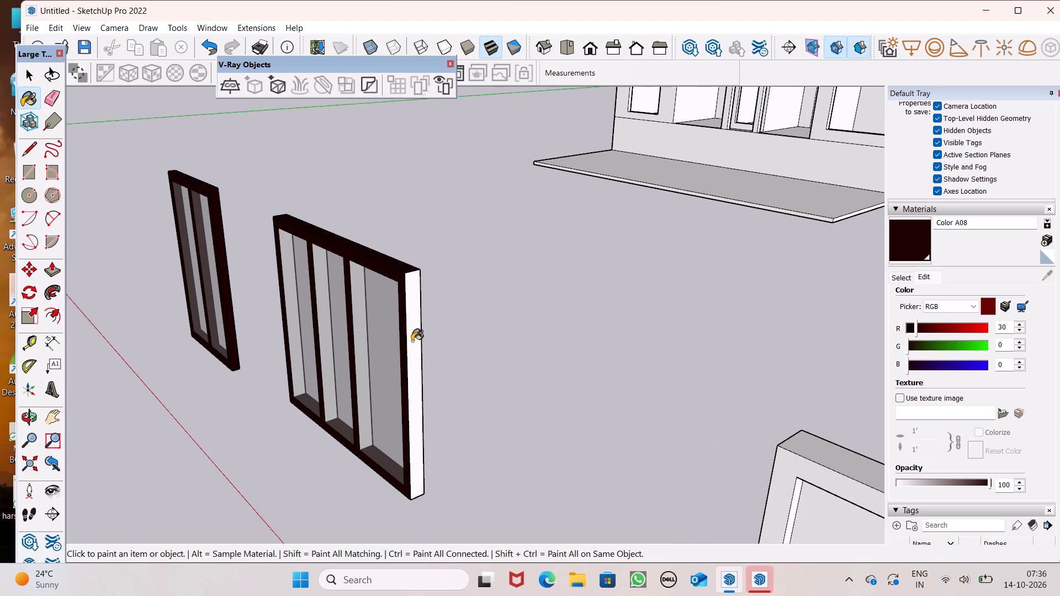
left_click(414, 341)
Paint the remaining white vertical inner faces of the three-panel frame's three openings with Color A08.
scroll(420, 335, "down", 2)
middle_click_drag(455, 333, 330, 345)
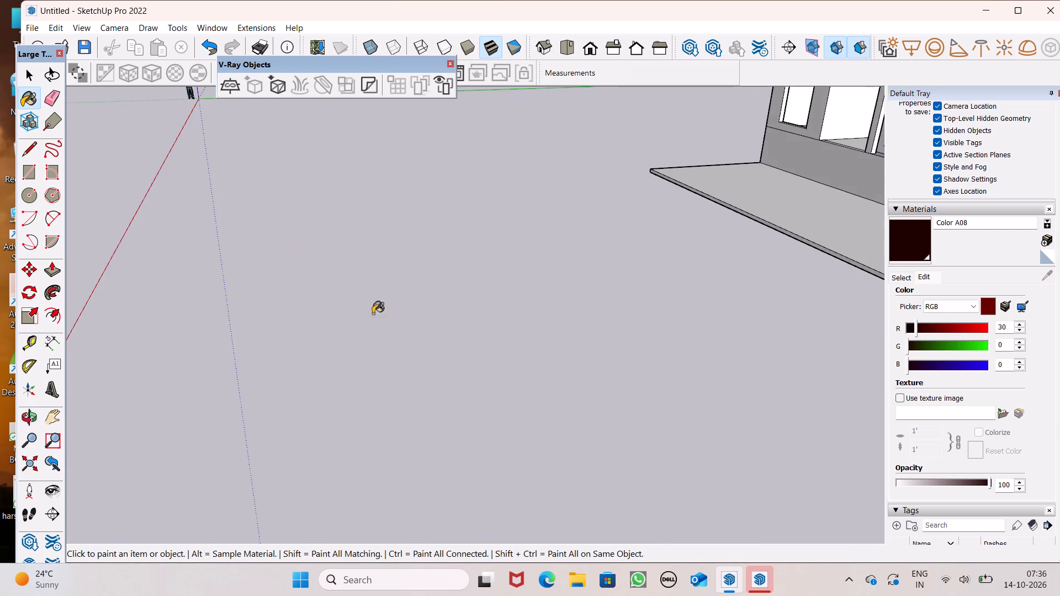
scroll(425, 306, "down", 6)
scroll(278, 316, "up", 6)
middle_click_drag(192, 307, 83, 295)
scroll(192, 307, "up", 1)
scroll(128, 267, "up", 5)
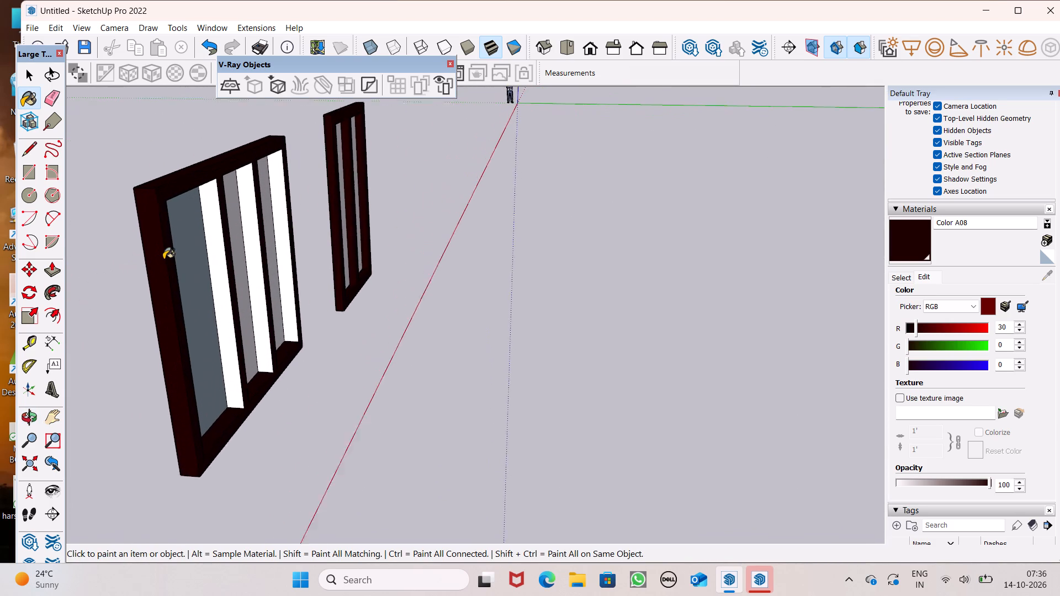
scroll(163, 259, "up", 2)
scroll(267, 225, "up", 5)
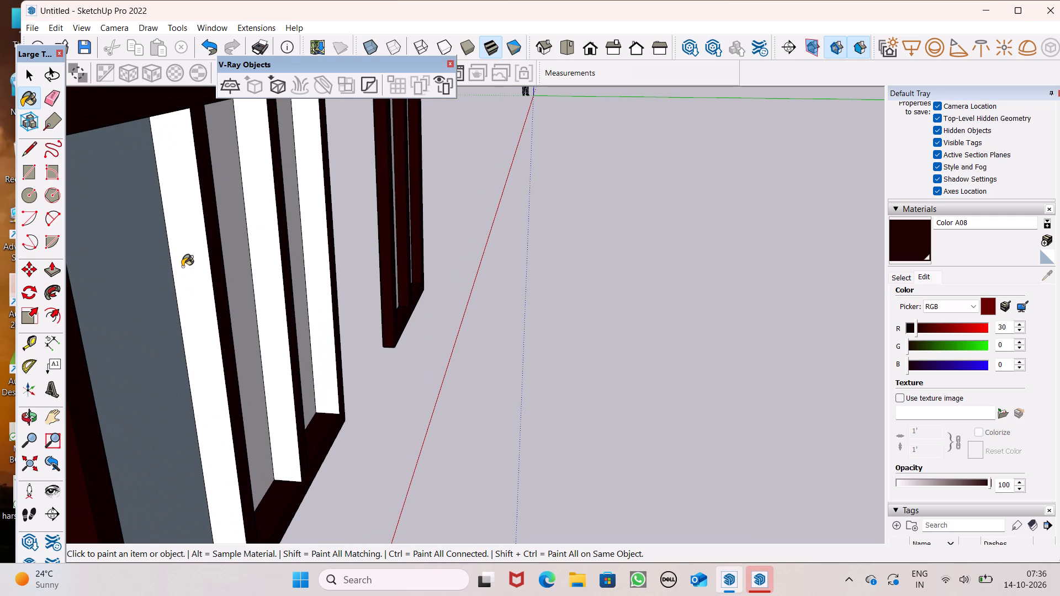
left_click(184, 263)
left_click(273, 252)
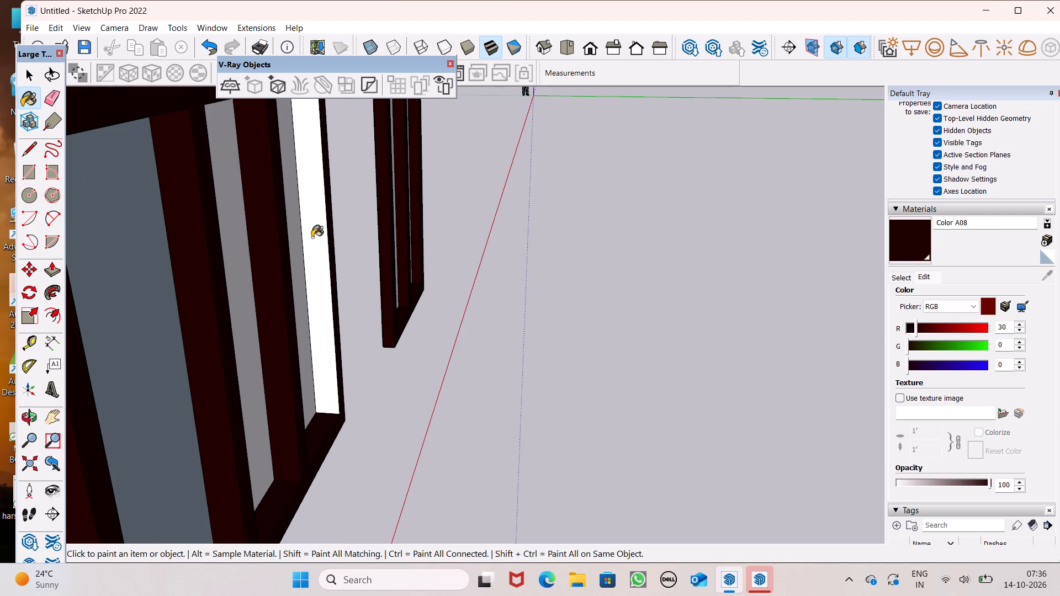
left_click(317, 235)
Inspect the painted two- and three-panel frames from different sides and from the front alongside the building.
scroll(372, 225, "down", 4)
middle_click_drag(494, 297, 49, 326)
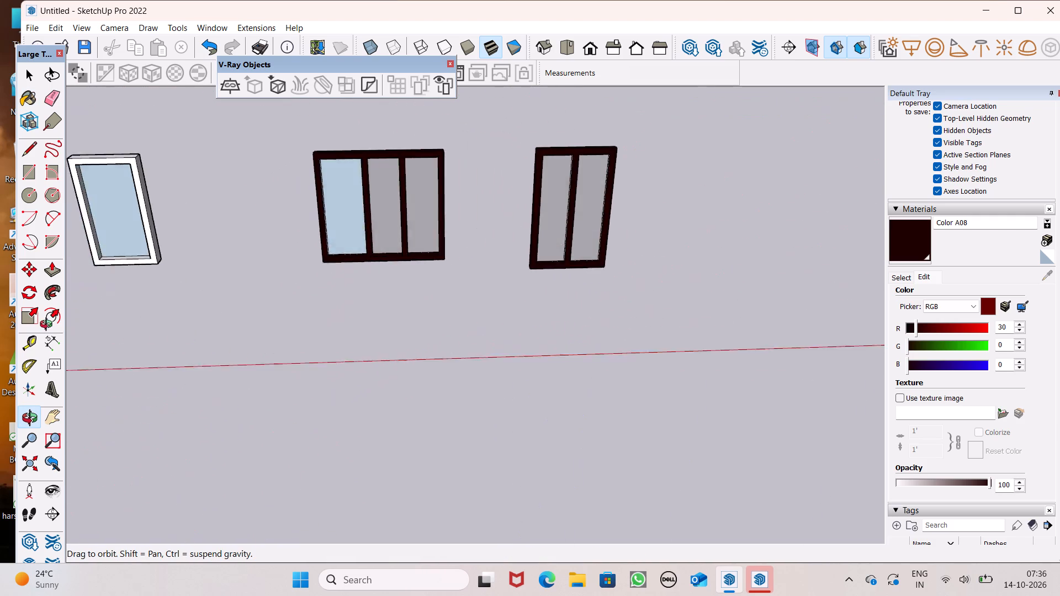
middle_click_drag(49, 326, 13, 316)
middle_click_drag(467, 323, 208, 288)
middle_click_drag(707, 275, 560, 315)
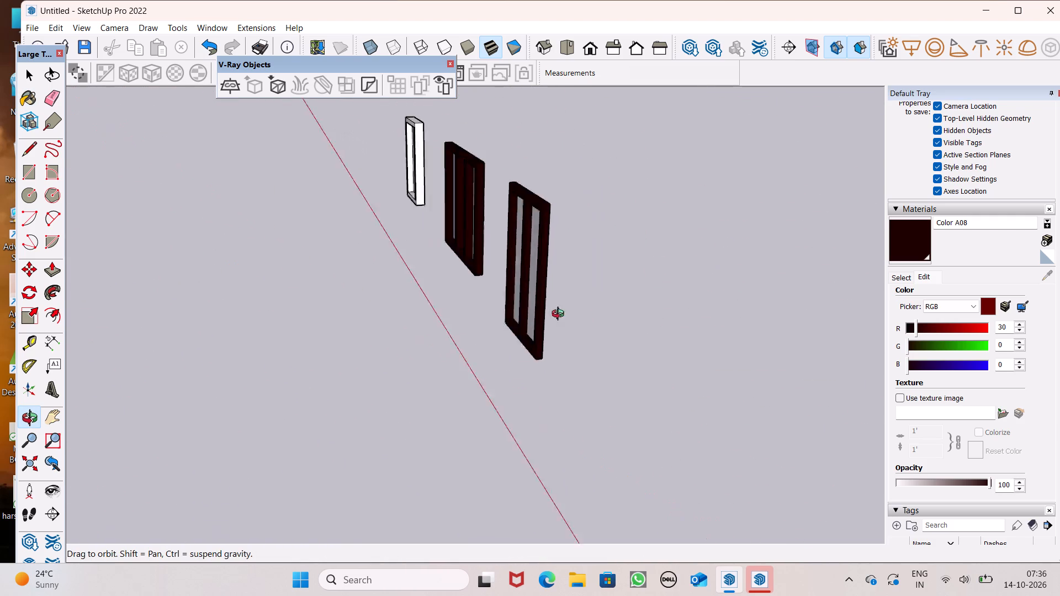
middle_click_drag(560, 315, 200, 295)
middle_click_drag(303, 302, 642, 357)
scroll(640, 357, "up", 1)
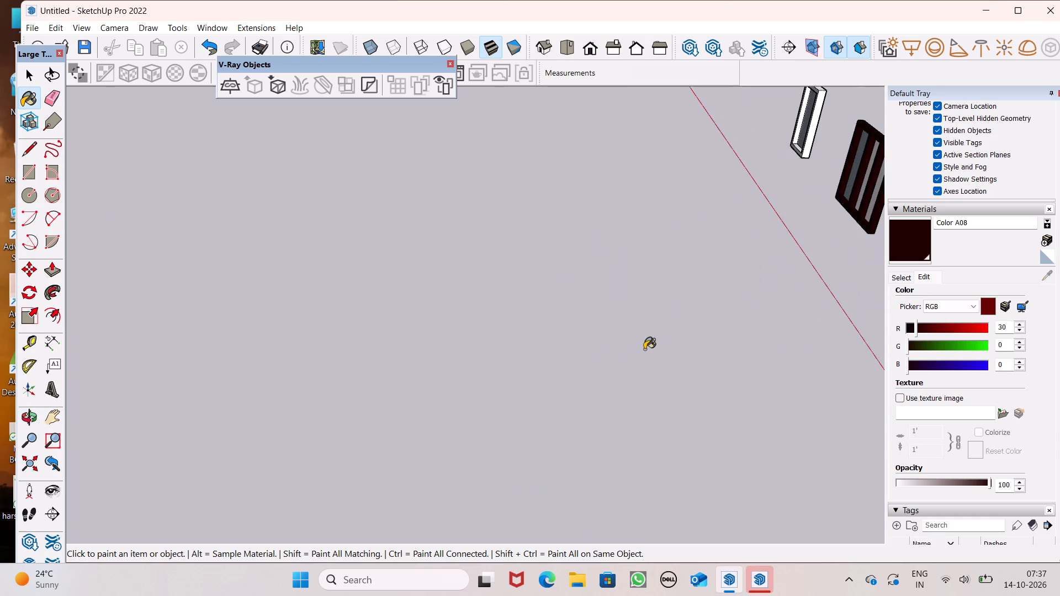
scroll(442, 308, "down", 5)
middle_click_drag(443, 329, 781, 340)
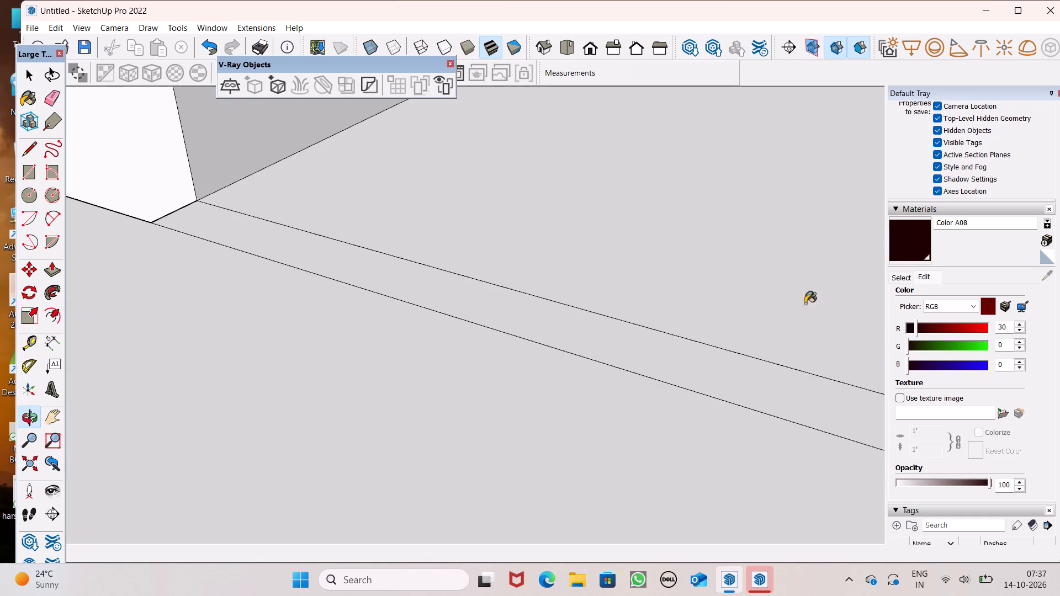
scroll(720, 297, "down", 5)
middle_click_drag(718, 318, 315, 378)
scroll(696, 344, "up", 1)
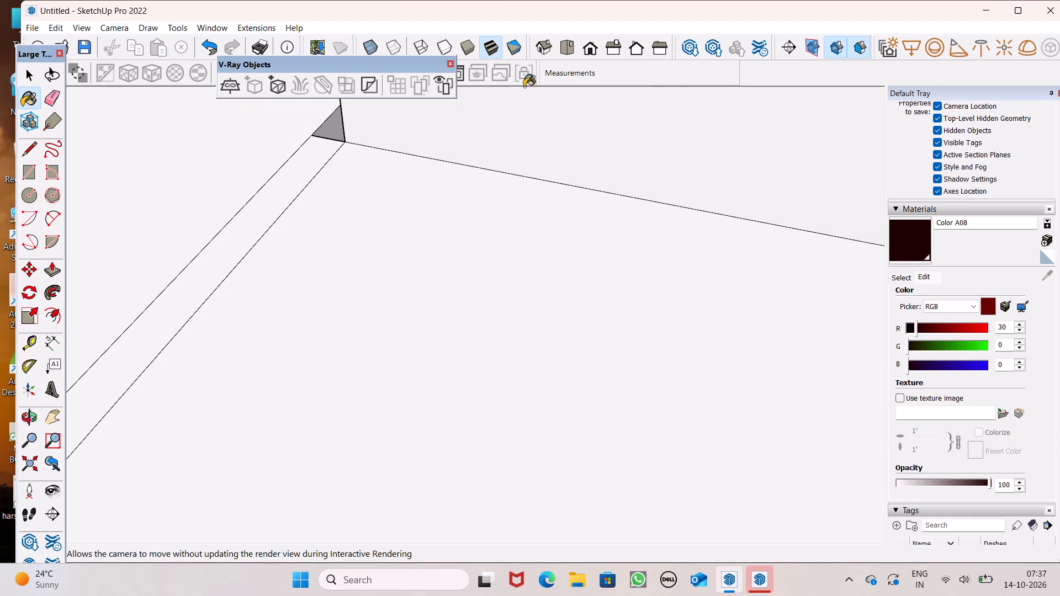
left_click(580, 63)
left_click(585, 55)
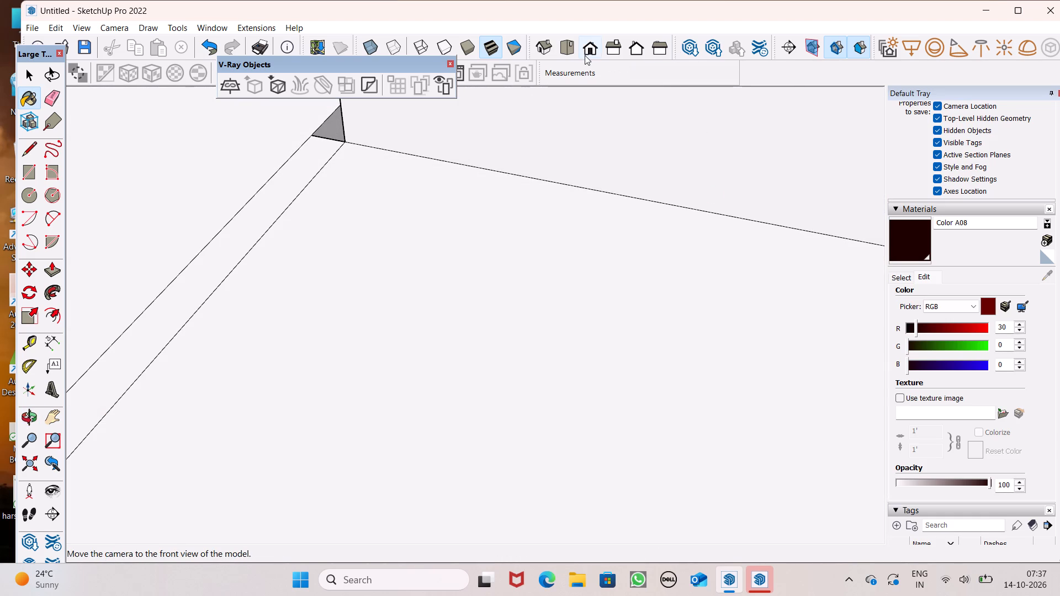
scroll(839, 187, "down", 7)
scroll(792, 173, "down", 12)
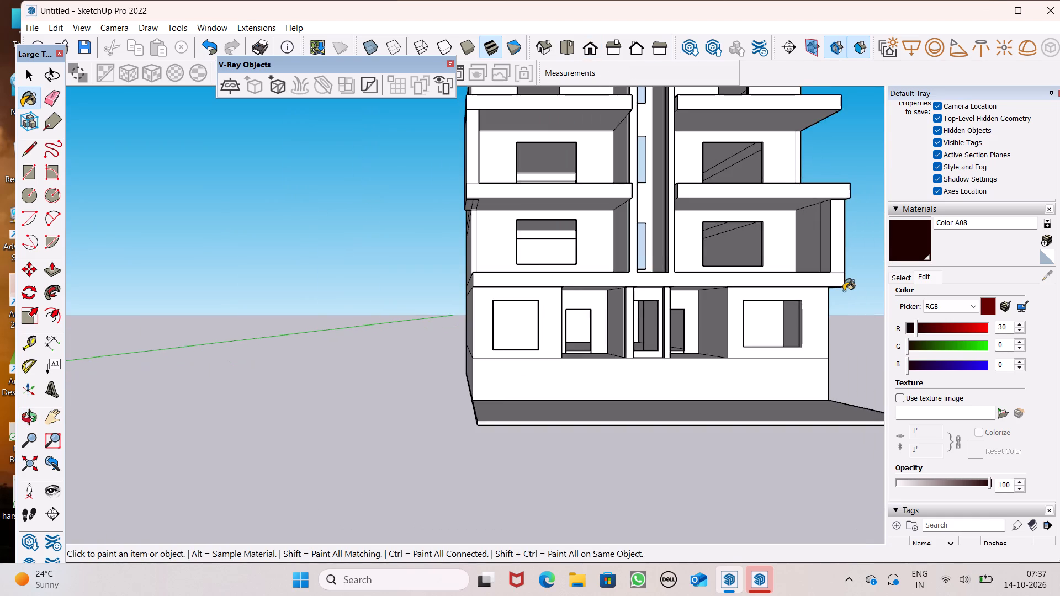
scroll(844, 292, "down", 8)
scroll(850, 339, "down", 6)
scroll(632, 256, "down", 8)
scroll(634, 323, "down", 7)
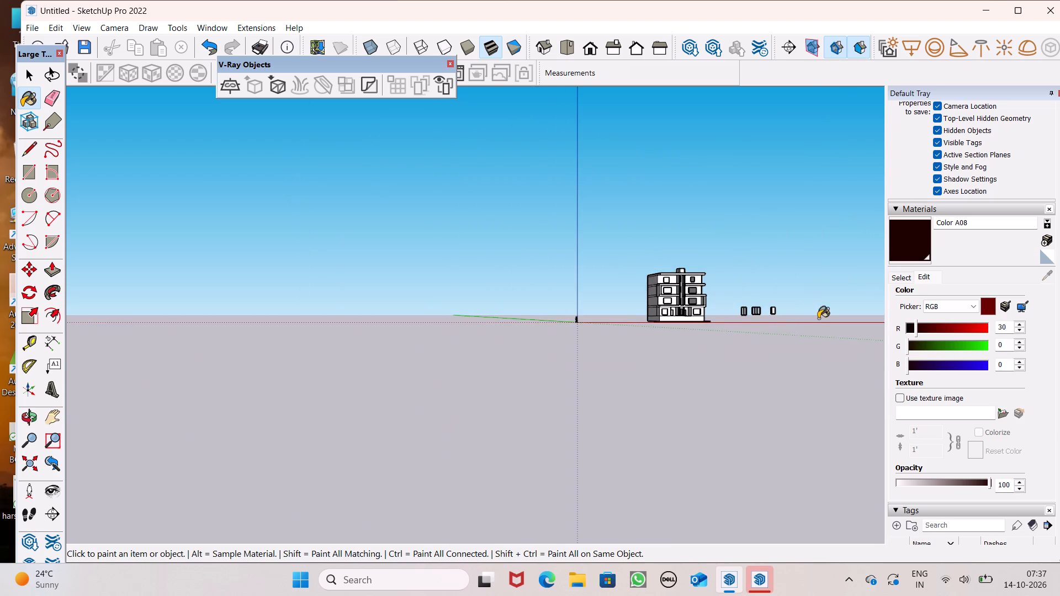
scroll(818, 318, "up", 8)
scroll(731, 291, "up", 8)
scroll(692, 334, "up", 8)
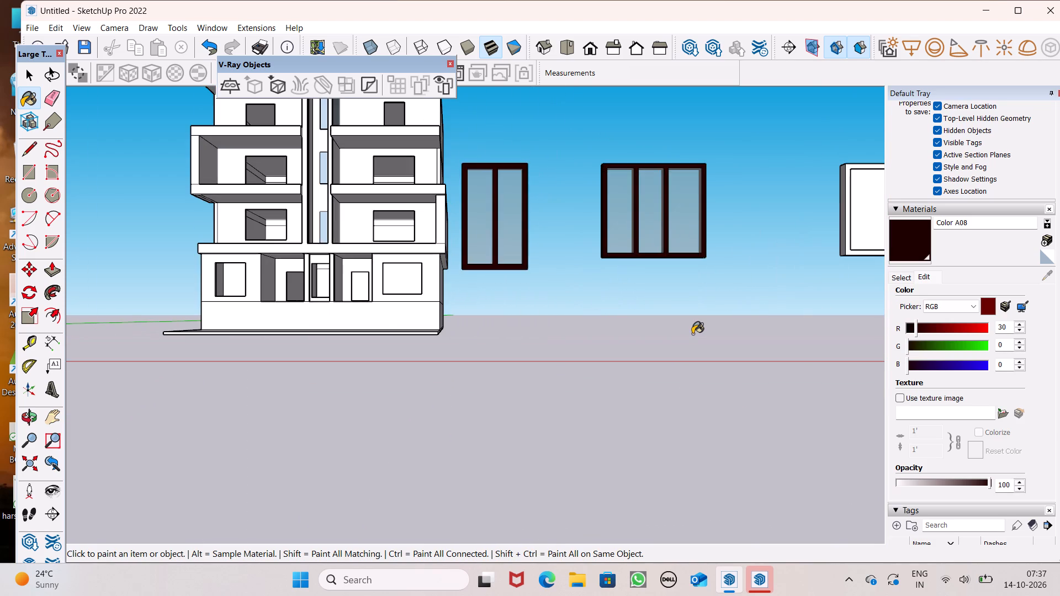
middle_click_drag(693, 355, 679, 345)
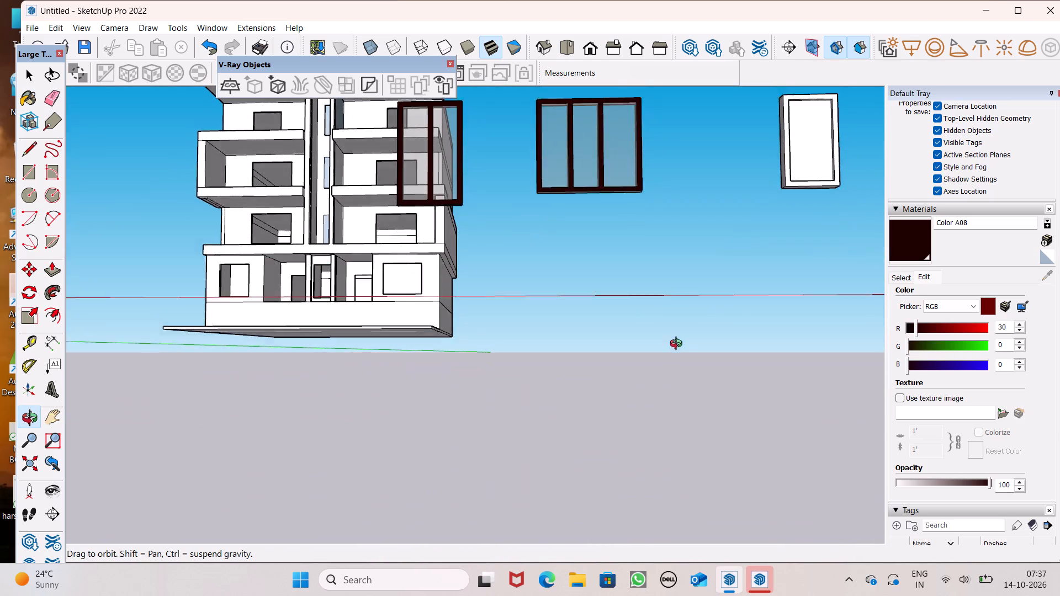
middle_click_drag(679, 345, 679, 372)
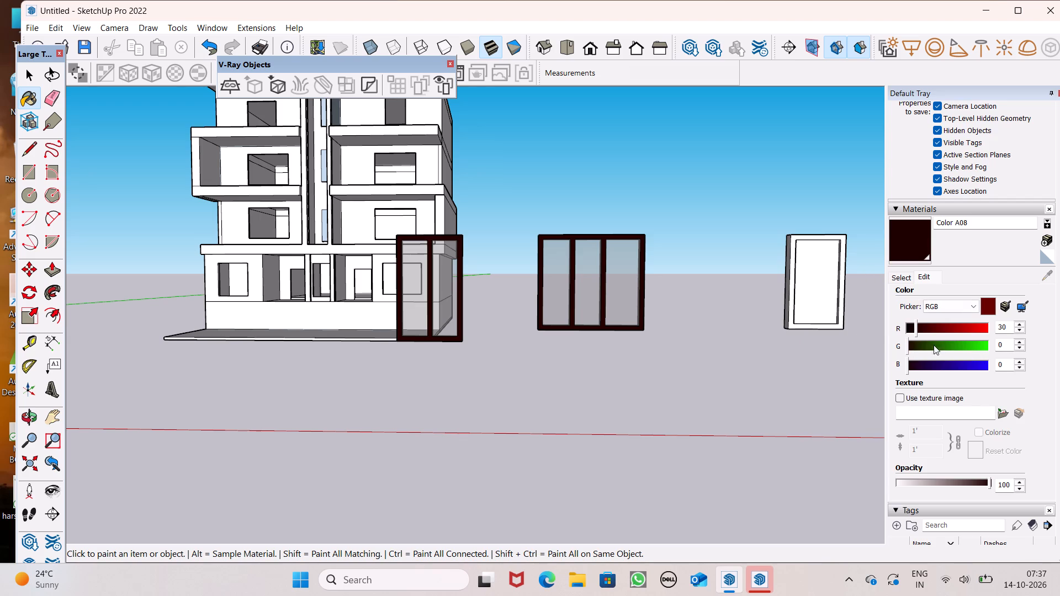
Paint the single-panel frame's panel, front face and vertical inner faces with Wood Cherry Original from the Wood materials.
left_click(899, 287)
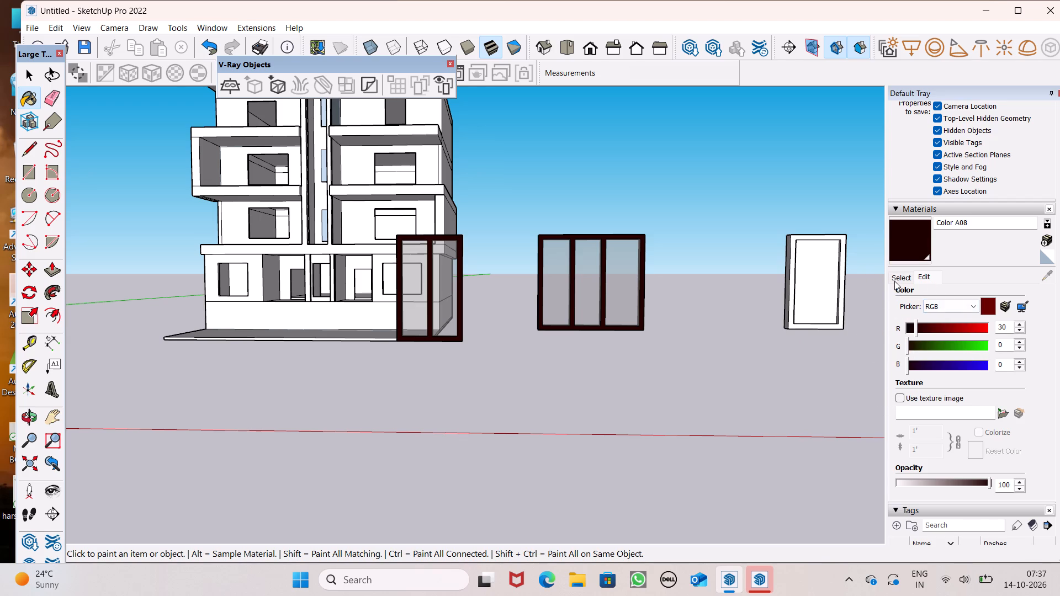
left_click(894, 281)
left_click(979, 292)
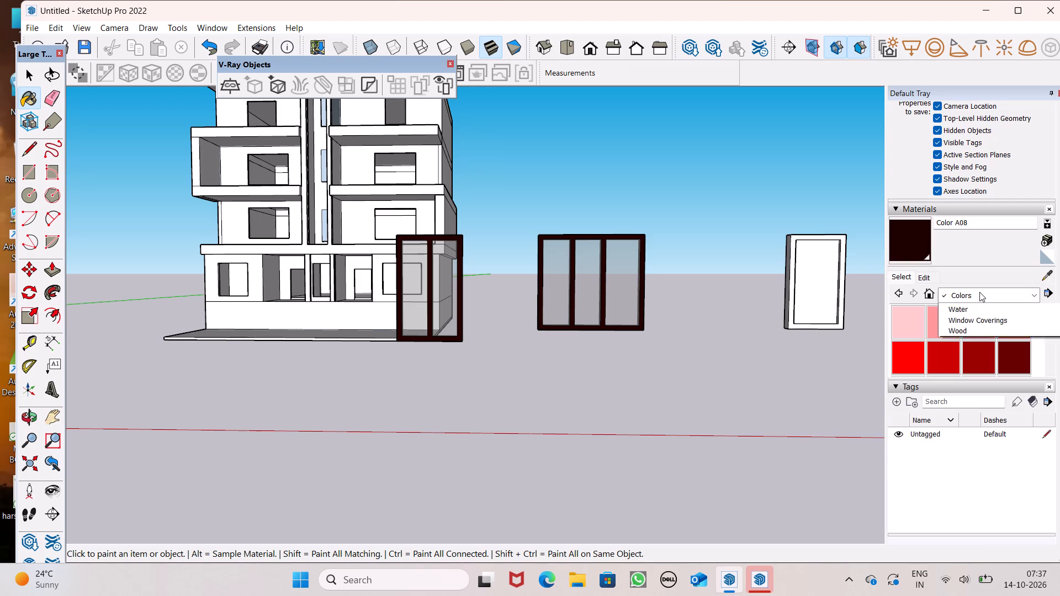
left_click(974, 473)
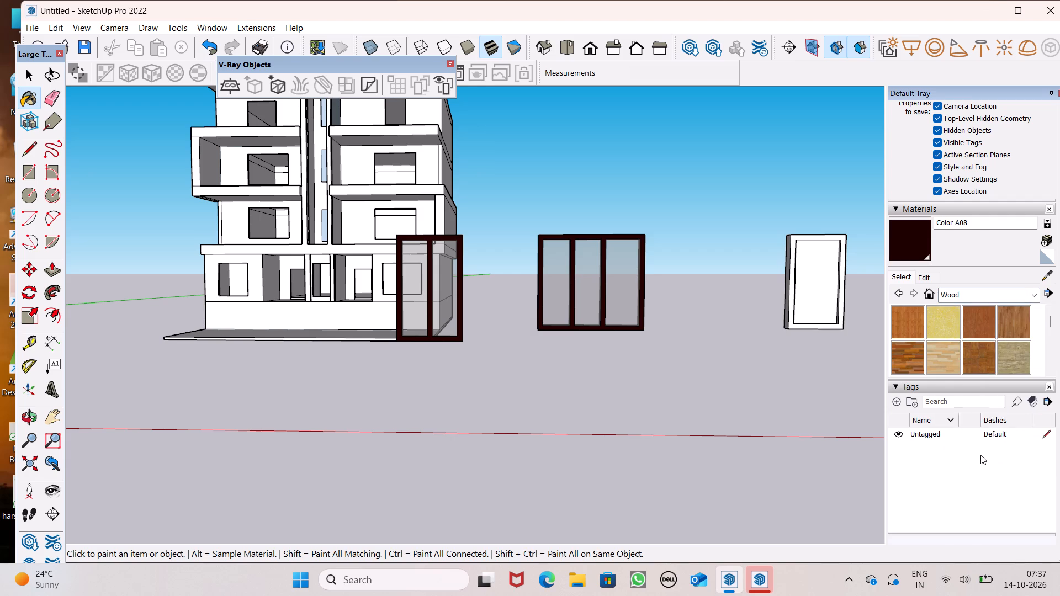
left_click(978, 320)
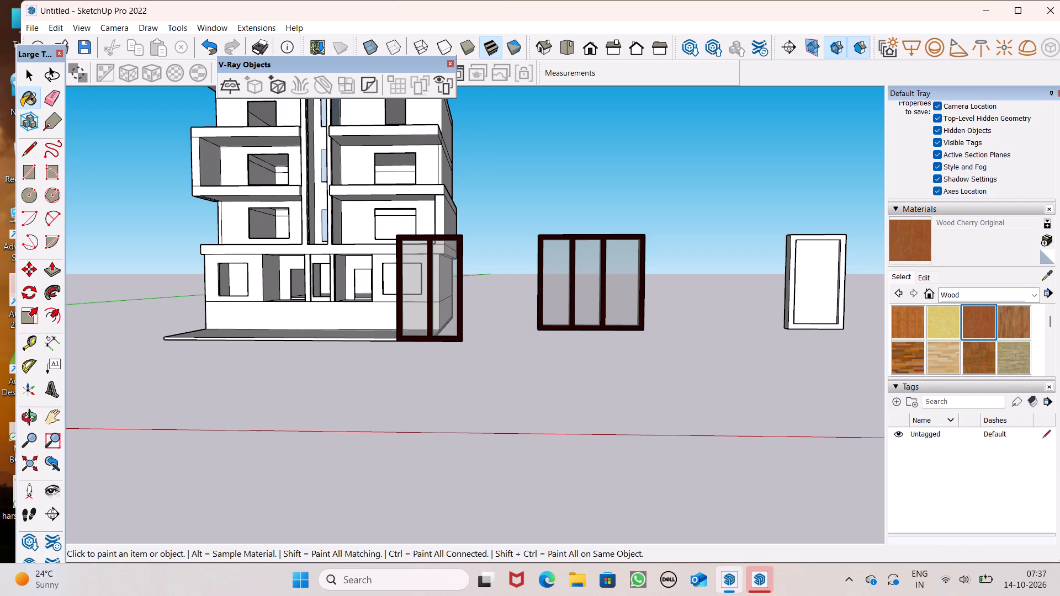
scroll(861, 225, "up", 6)
left_click(671, 376)
left_click(729, 343)
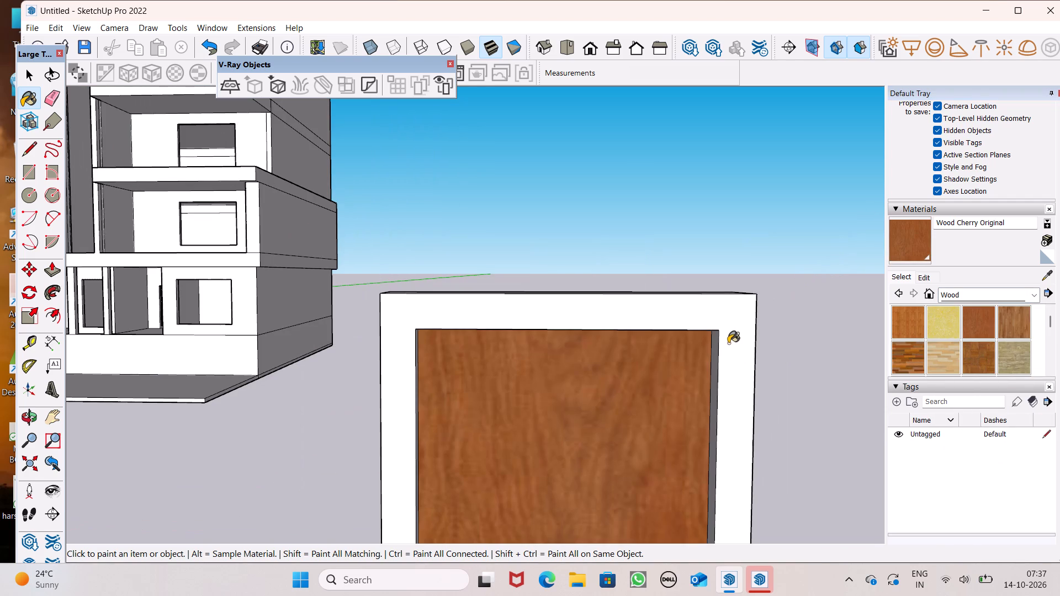
left_click(715, 363)
middle_click_drag(731, 378, 628, 387)
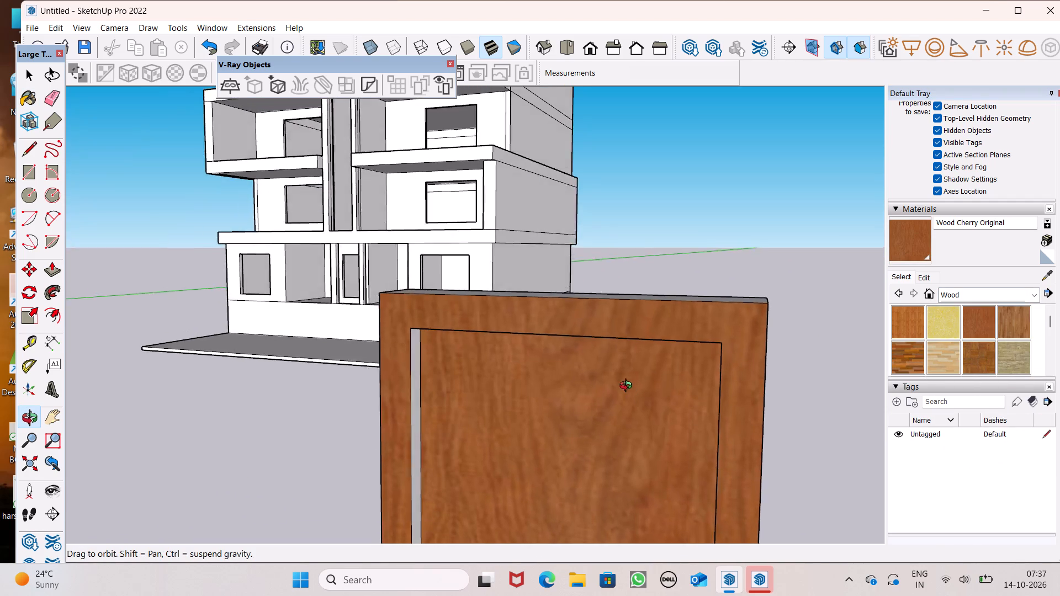
middle_click_drag(628, 387, 618, 386)
scroll(444, 368, "up", 4)
left_click(395, 392)
scroll(502, 340, "down", 5)
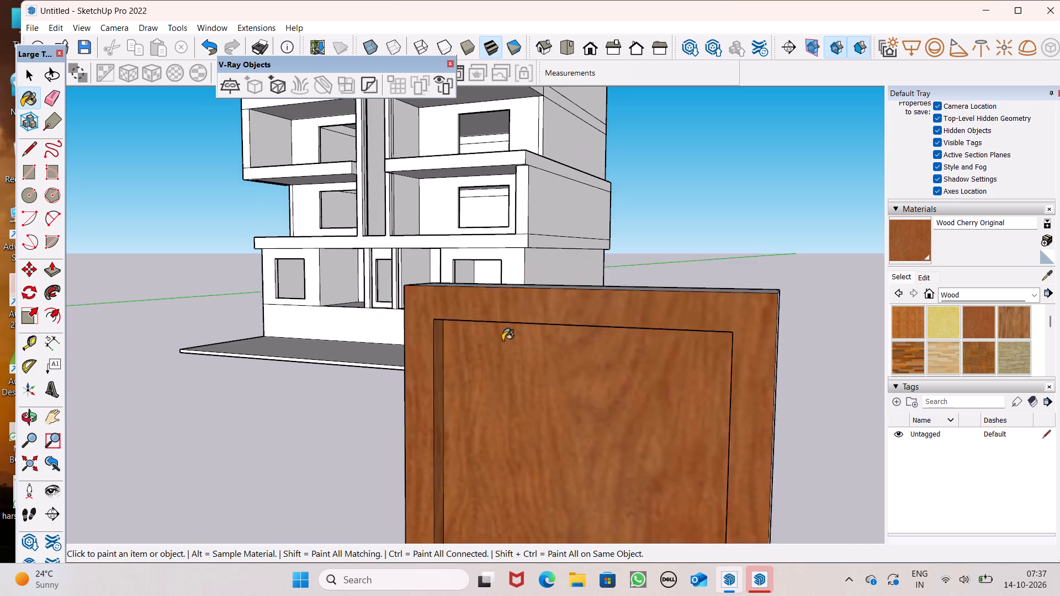
Paint the top face and both outer sides of the single-panel frame with Wood Cherry Original.
scroll(502, 340, "down", 2)
middle_click_drag(543, 379, 346, 432)
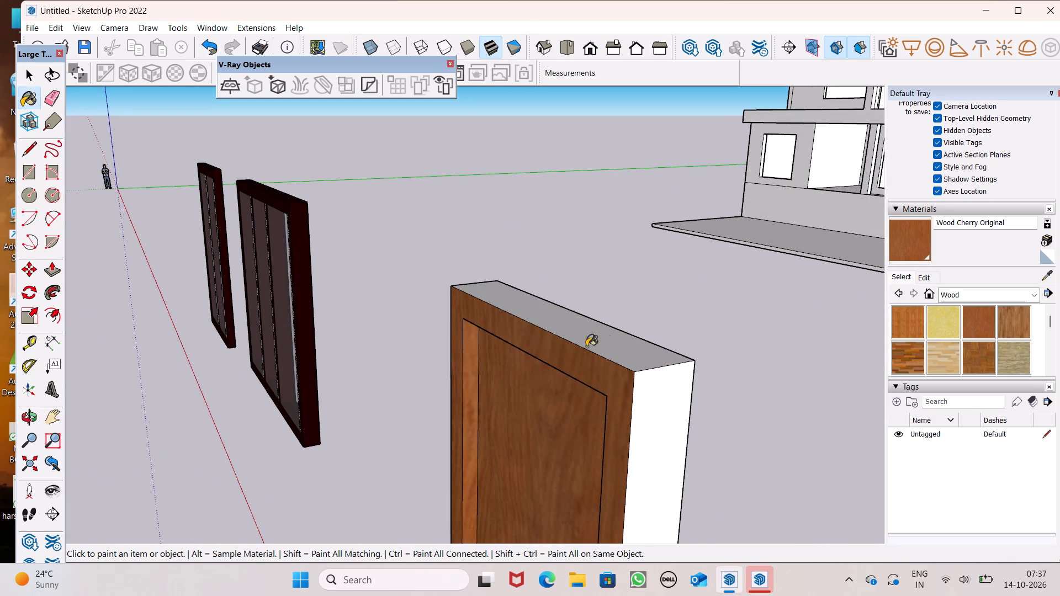
left_click(653, 358)
left_click(668, 432)
scroll(708, 347, "down", 6)
middle_click_drag(701, 391, 1014, 327)
middle_click_drag(614, 319, 833, 352)
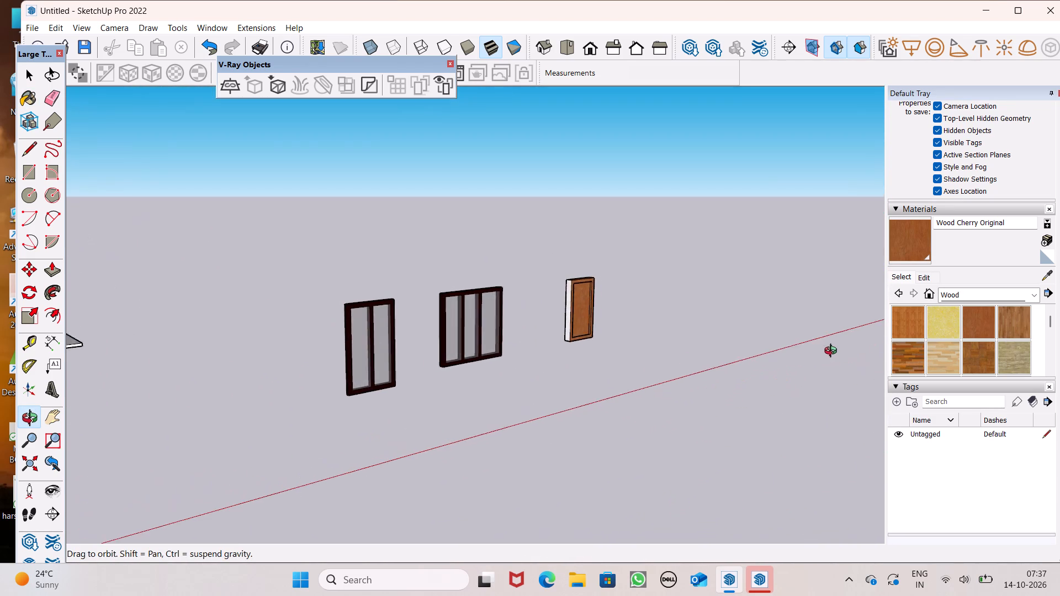
middle_click_drag(833, 352, 838, 349)
scroll(630, 272, "up", 4)
scroll(621, 280, "down", 1)
scroll(619, 286, "up", 3)
scroll(394, 388, "up", 5)
scroll(549, 419, "down", 4)
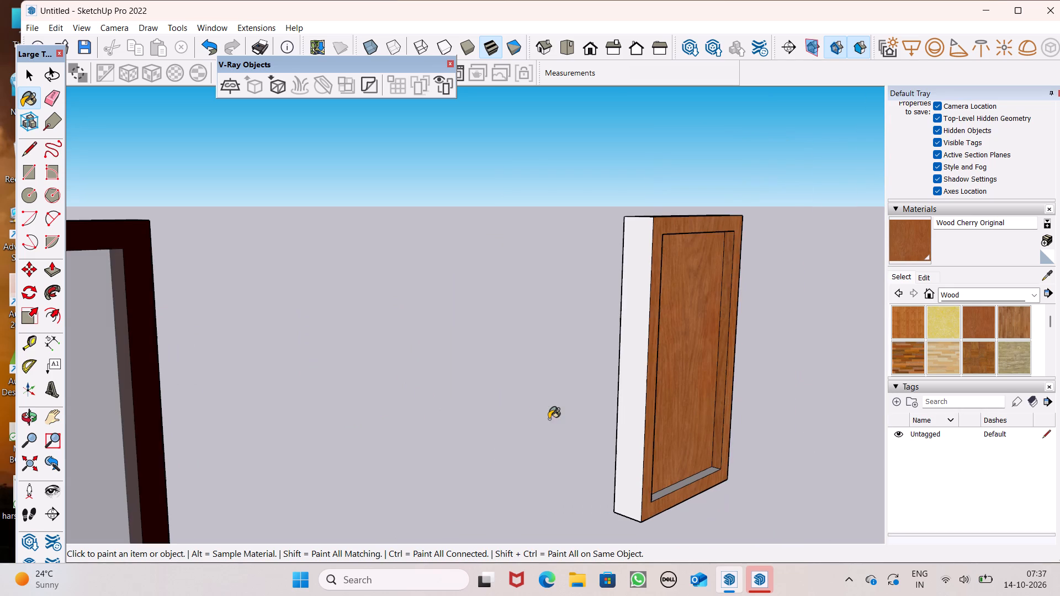
left_click(636, 429)
Paint the bottom and top inner faces of the single-panel frame's recess with Wood Cherry Original.
scroll(692, 472, "up", 6)
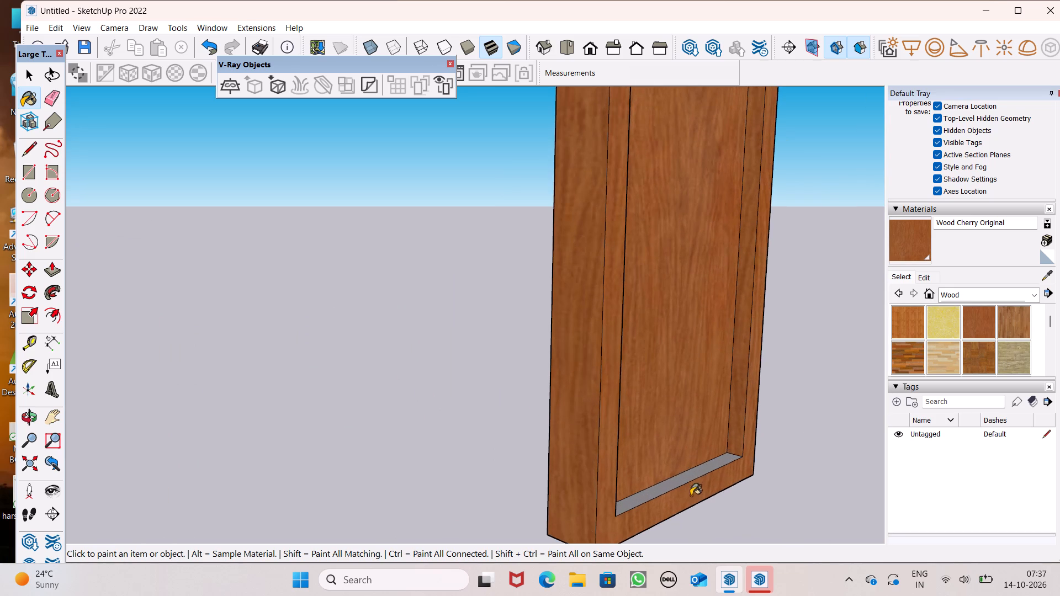
left_click(687, 479)
scroll(696, 428, "down", 6)
middle_click_drag(758, 453, 443, 296)
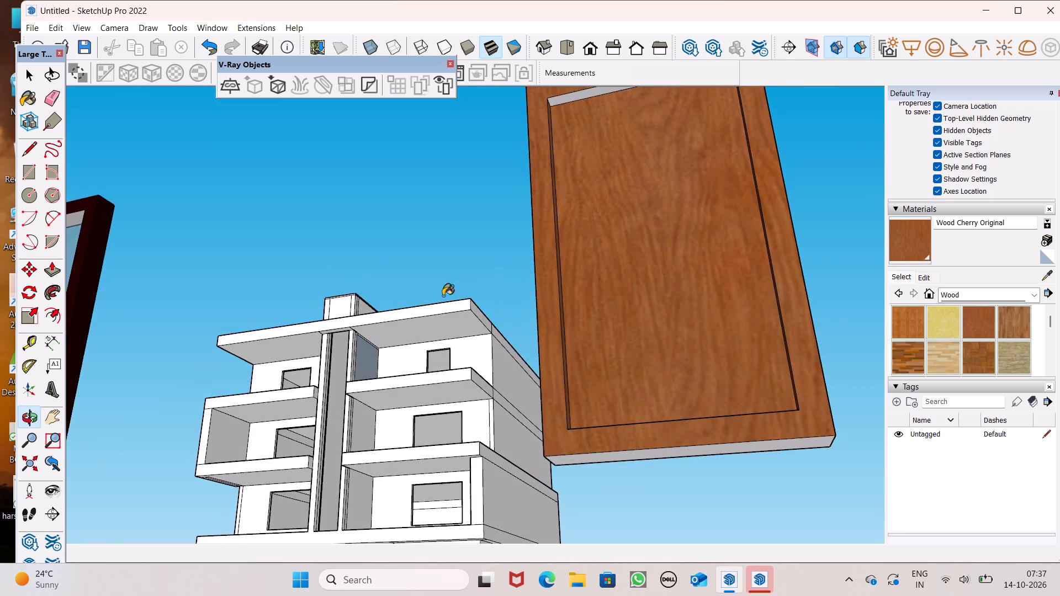
scroll(559, 476, "down", 6)
scroll(580, 401, "up", 14)
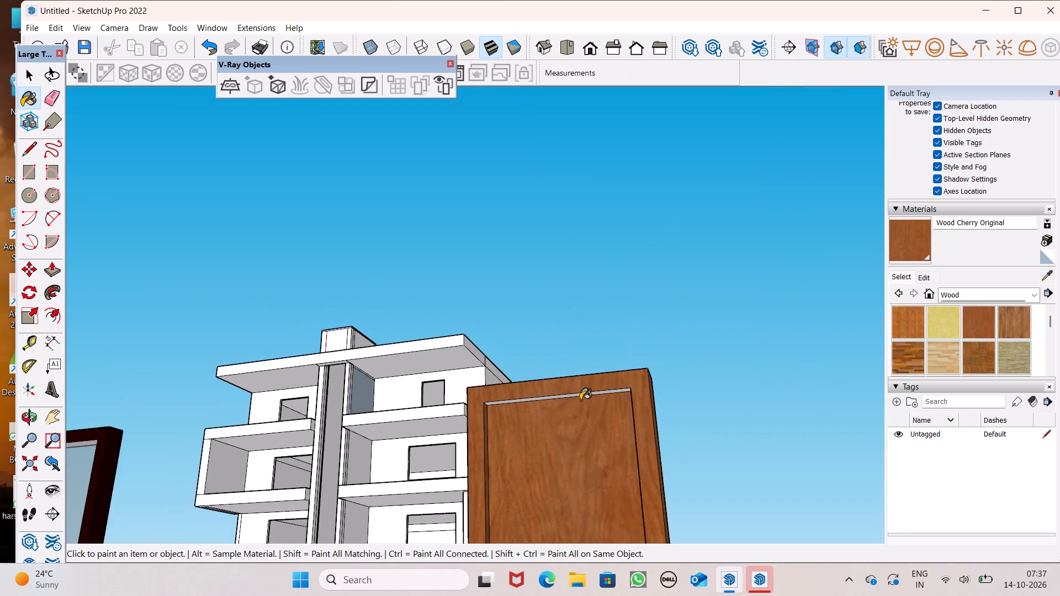
middle_click_drag(586, 387, 597, 340)
scroll(597, 340, "up", 1)
scroll(580, 405, "up", 5)
left_click(579, 461)
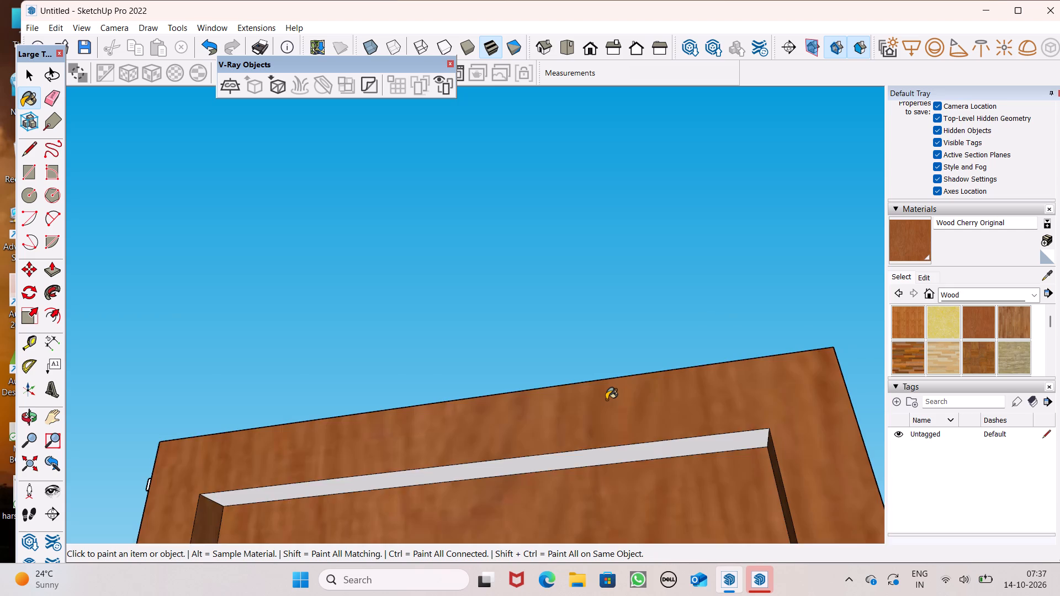
Paint the underside of the single-panel frame with Wood Cherry Original.
scroll(606, 400, "down", 14)
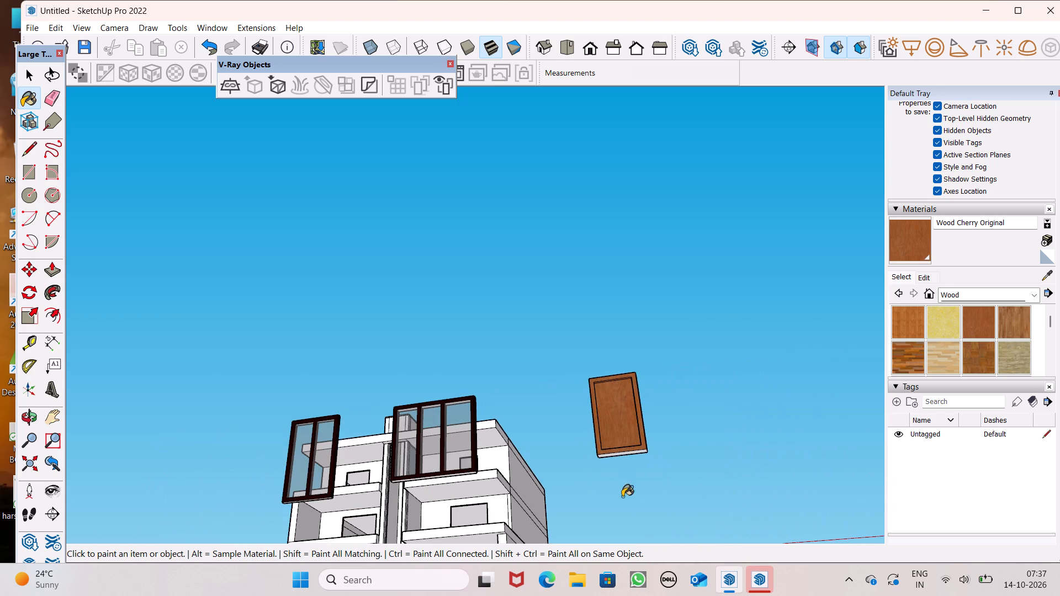
middle_click_drag(608, 460, 623, 403)
scroll(622, 406, "down", 3)
scroll(666, 275, "up", 3)
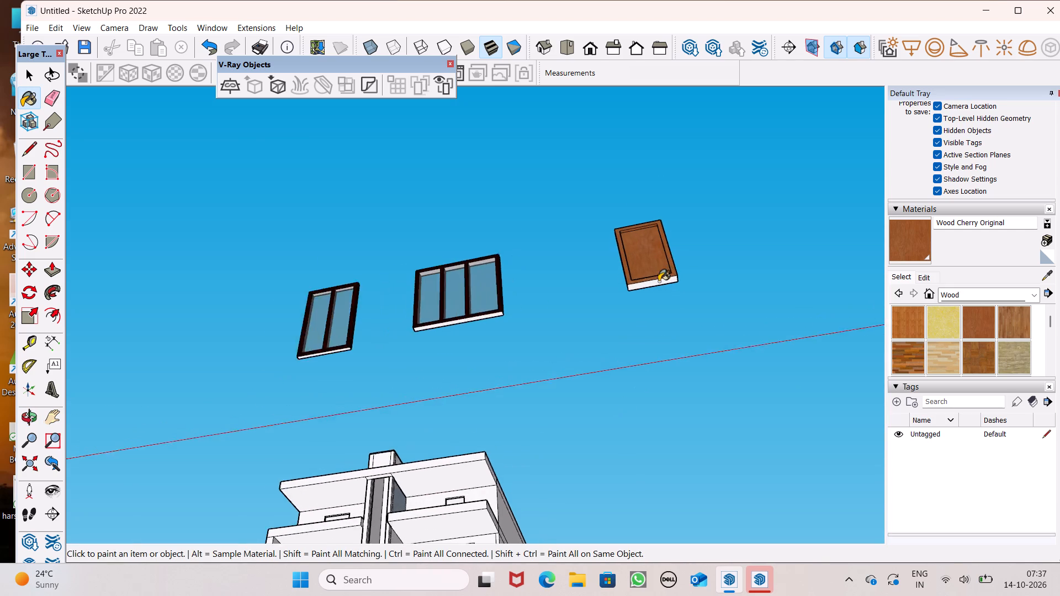
scroll(659, 281, "up", 9)
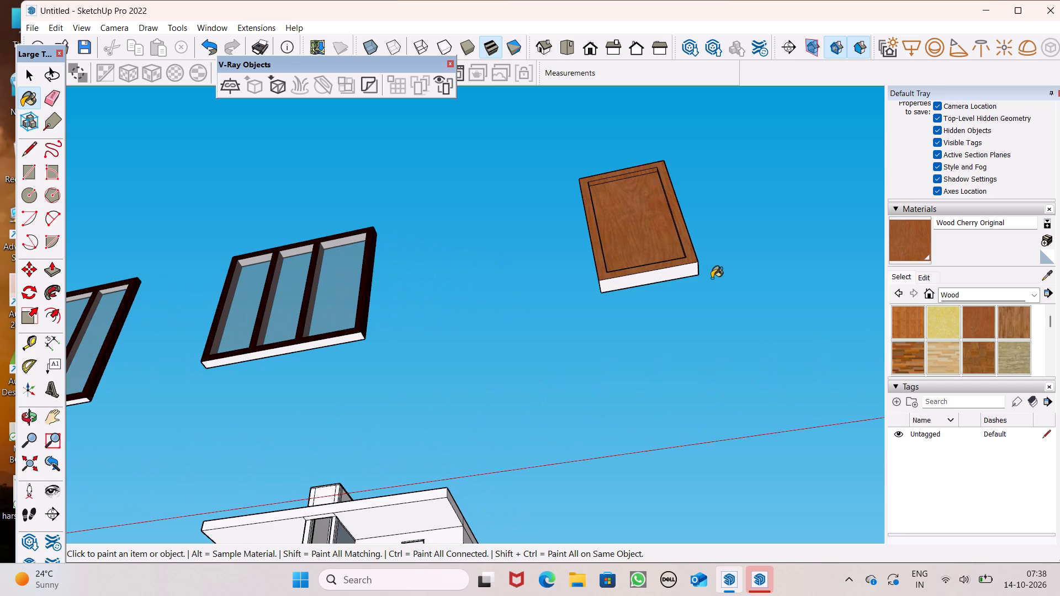
left_click(650, 276)
Paint the back face of the single-panel frame and one vertical inner face of its rear recess with Wood Cherry Original.
scroll(657, 255, "down", 5)
scroll(659, 254, "up", 1)
middle_click_drag(662, 261, 449, 462)
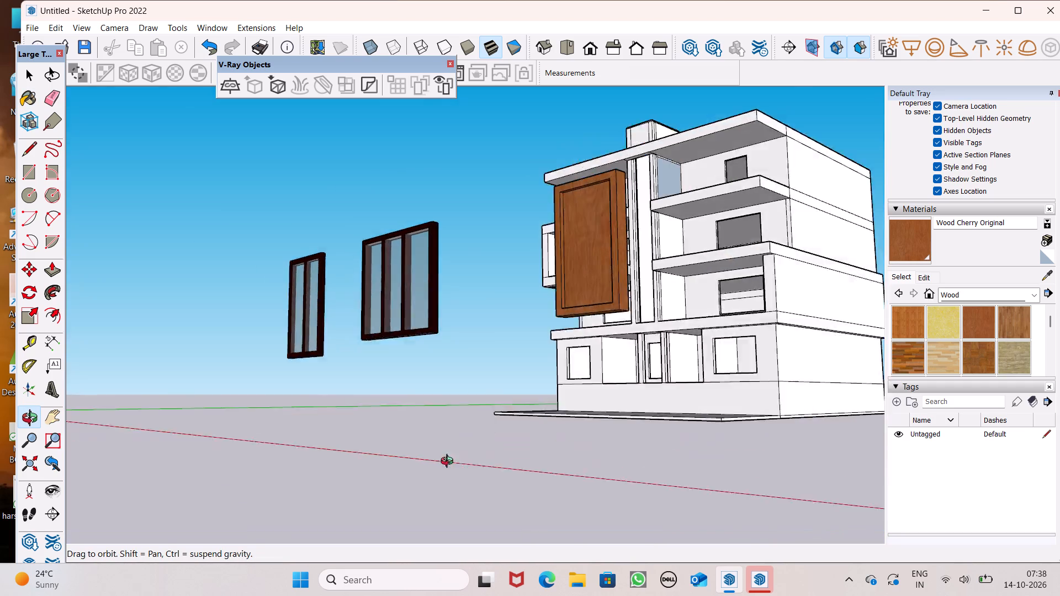
middle_click_drag(449, 462, 0, 287)
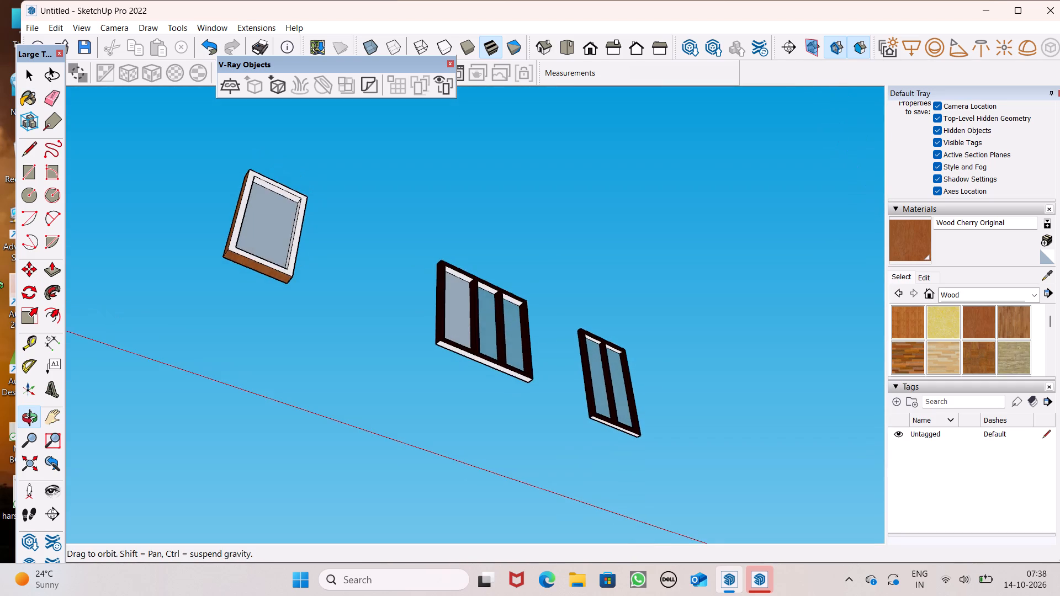
middle_click_drag(0, 287, 93, 542)
scroll(193, 453, "down", 2)
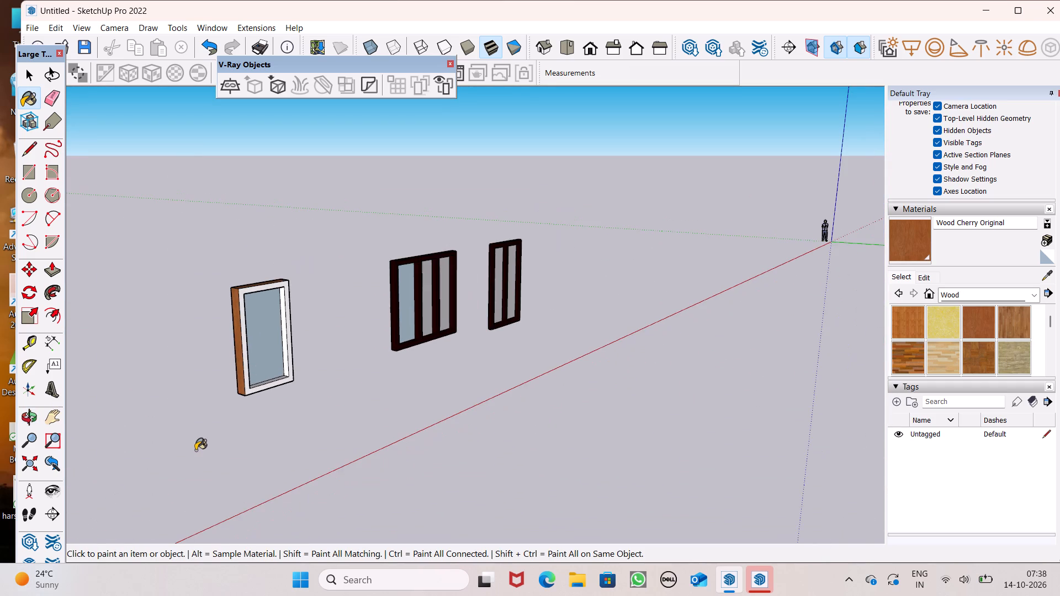
scroll(257, 334, "up", 6)
scroll(331, 333, "up", 1)
scroll(331, 333, "down", 1)
scroll(331, 333, "up", 6)
scroll(324, 391, "down", 4)
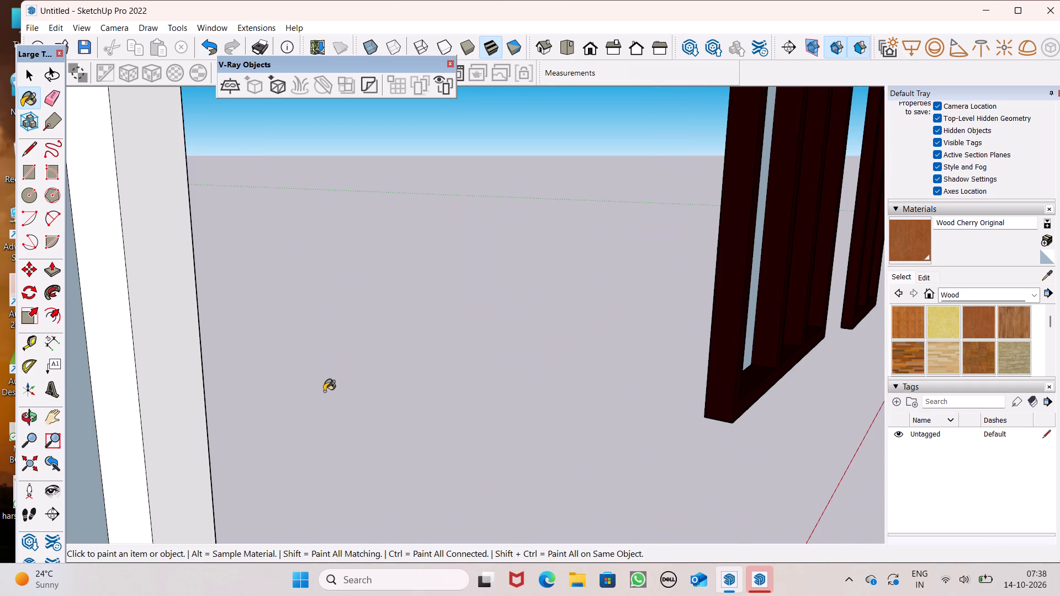
left_click(237, 424)
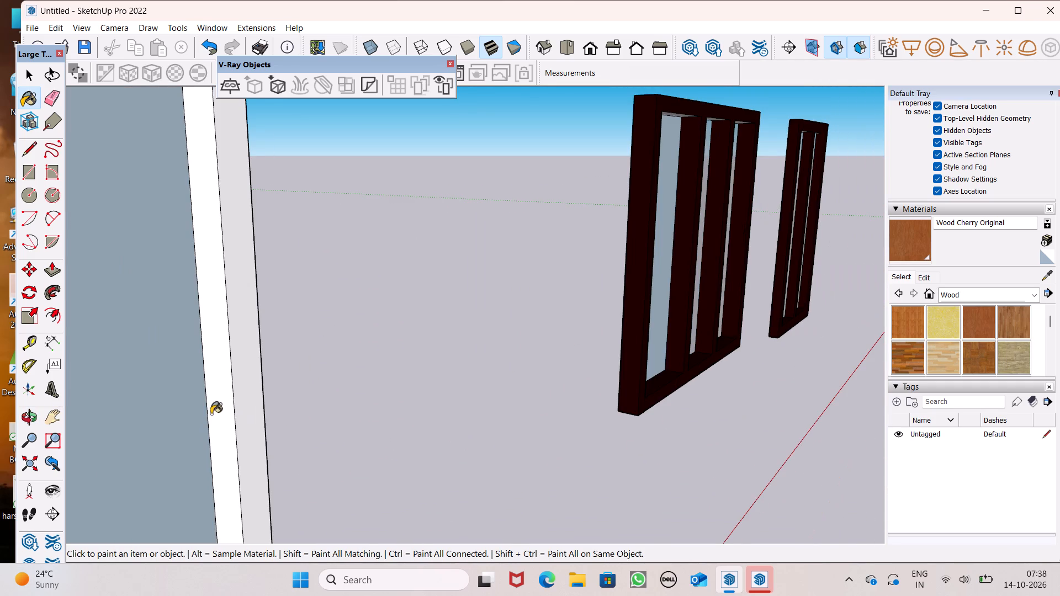
left_click(216, 405)
Paint the remaining vertical, bottom and top inner faces of the single-panel frame's rear recess with Wood Cherry Original.
scroll(255, 373, "down", 9)
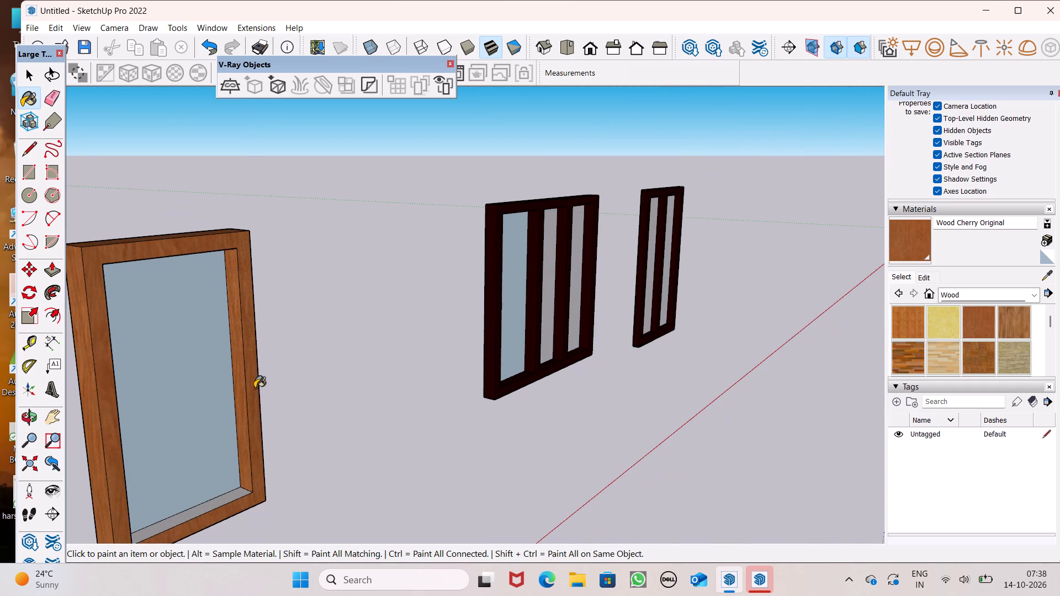
middle_click_drag(246, 424, 36, 512)
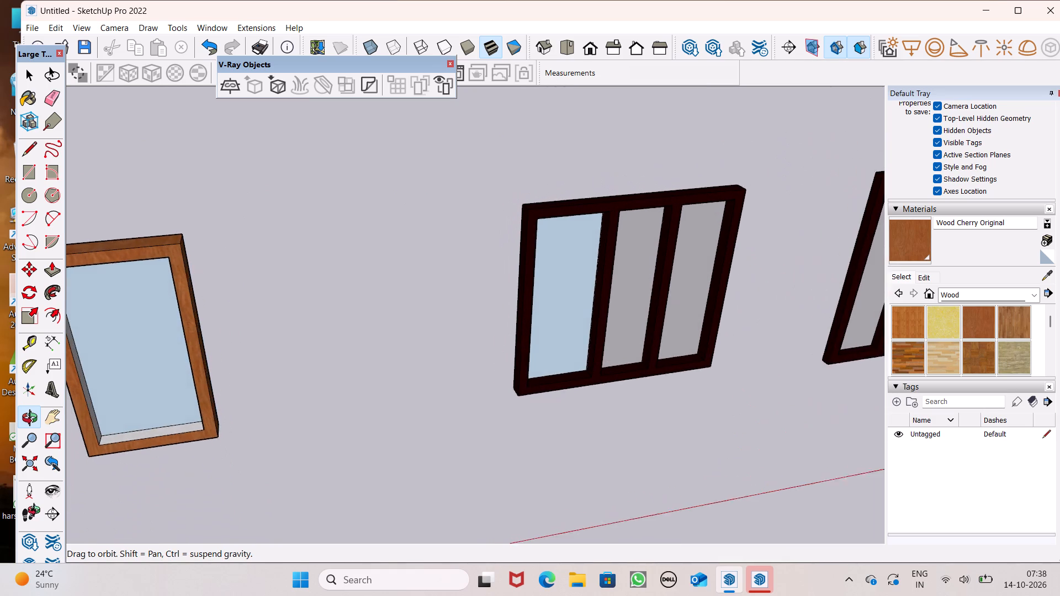
middle_click_drag(36, 512, 0, 517)
scroll(146, 395, "up", 6)
left_click(99, 377)
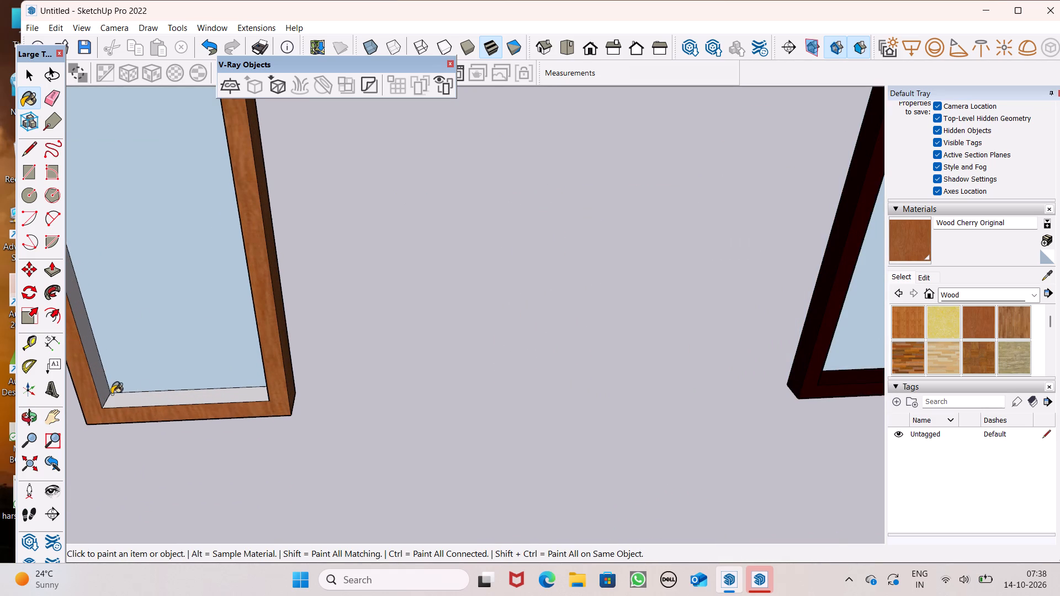
left_click(116, 397)
middle_click_drag(200, 391, 516, 244)
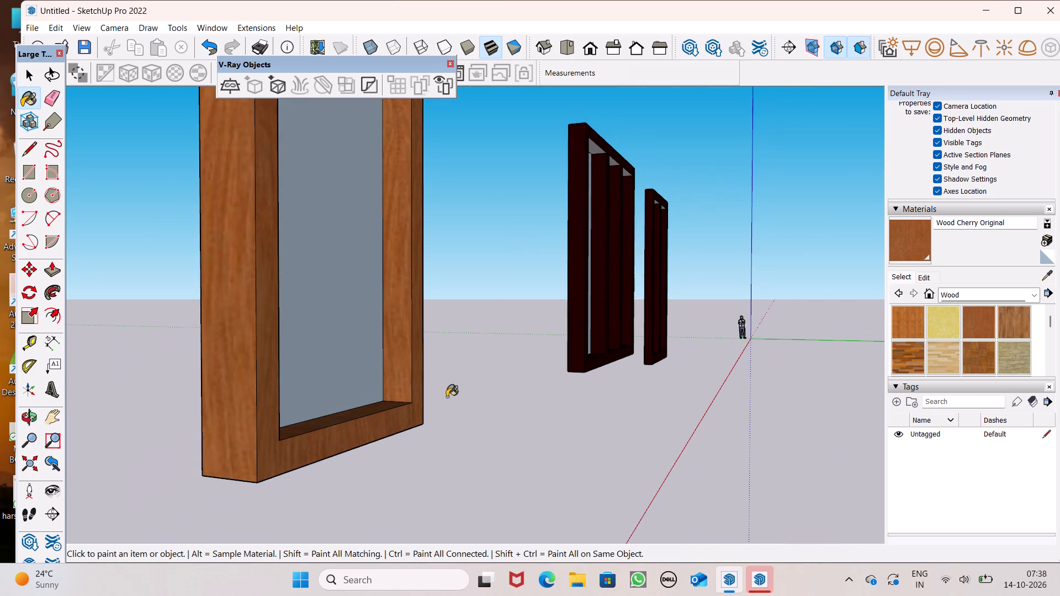
scroll(442, 406, "down", 6)
scroll(423, 365, "up", 7)
middle_click_drag(415, 326, 311, 202)
scroll(320, 204, "up", 8)
scroll(356, 262, "down", 5)
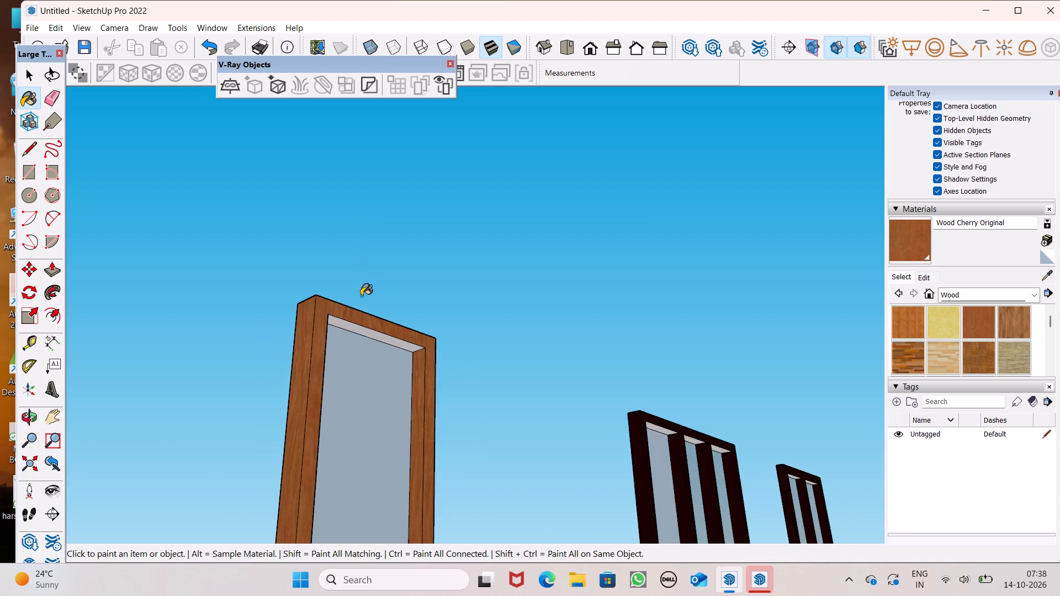
scroll(363, 337, "up", 7)
left_click(366, 333)
Select all connected geometry of the cherry-wood single-panel frame and make it a group.
scroll(376, 324, "down", 4)
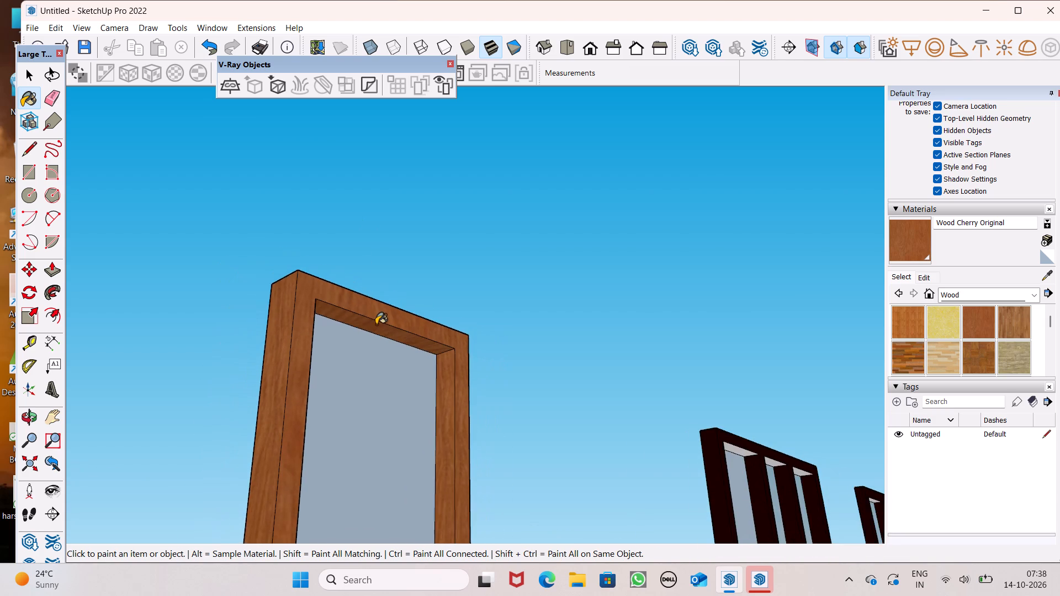
scroll(378, 322, "down", 12)
middle_click_drag(426, 382, 444, 400)
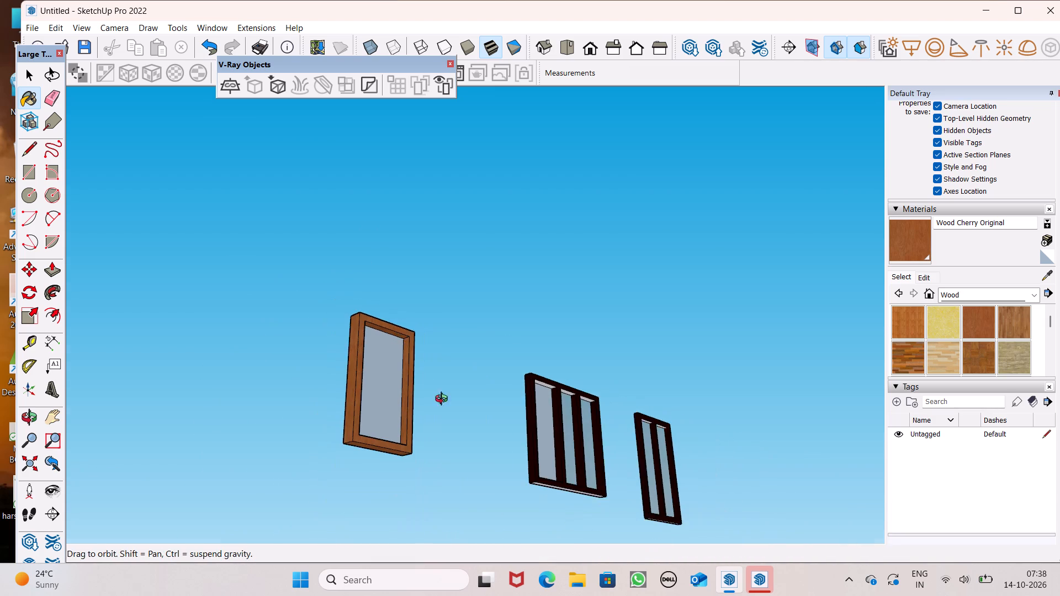
middle_click_drag(444, 400, 730, 511)
scroll(729, 486, "up", 1)
scroll(486, 376, "down", 5)
middle_click_drag(484, 376, 651, 417)
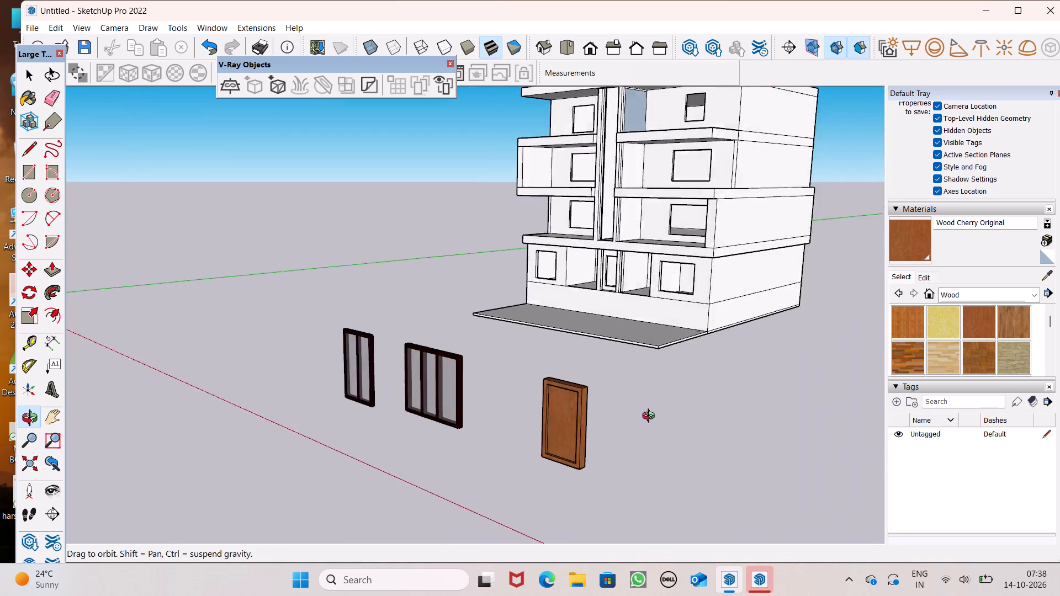
middle_click_drag(651, 417, 764, 401)
key("space")
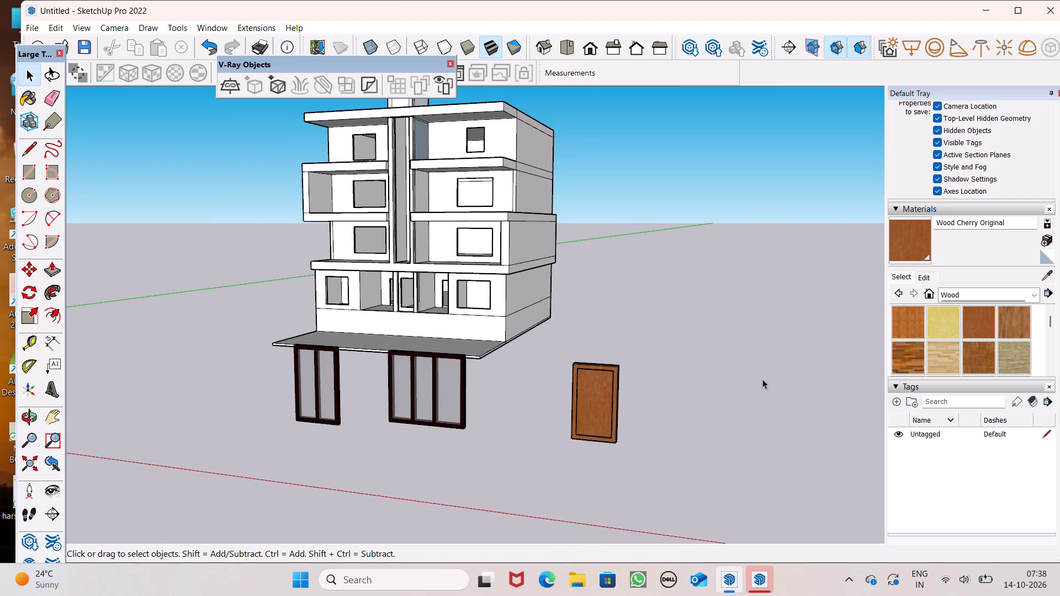
scroll(686, 376, "down", 4)
middle_click(645, 389)
scroll(645, 389, "up", 5)
triple_click(632, 389)
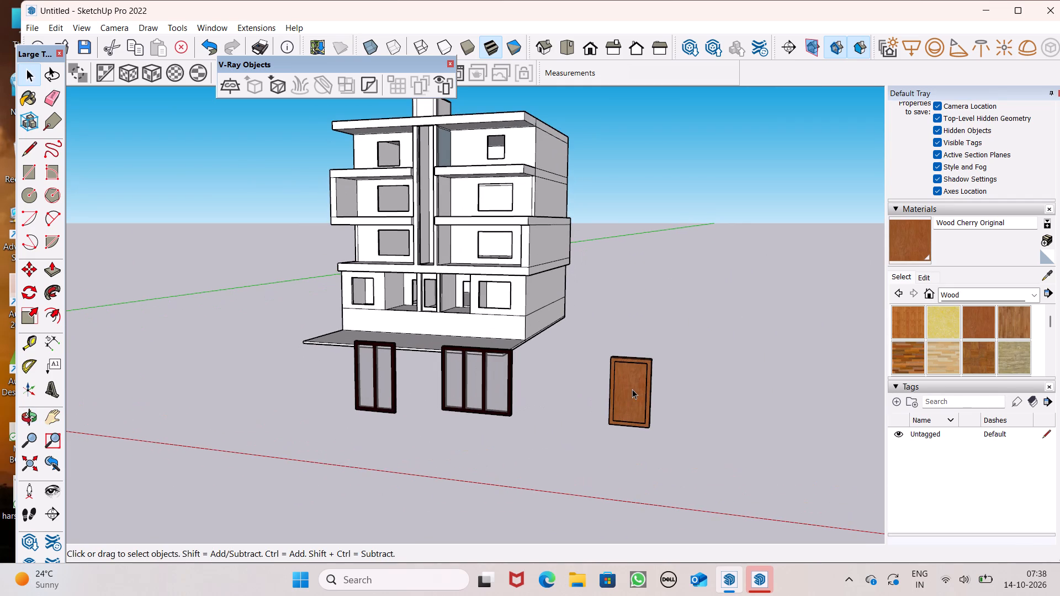
left_click(633, 389)
right_click(634, 389)
left_click(682, 241)
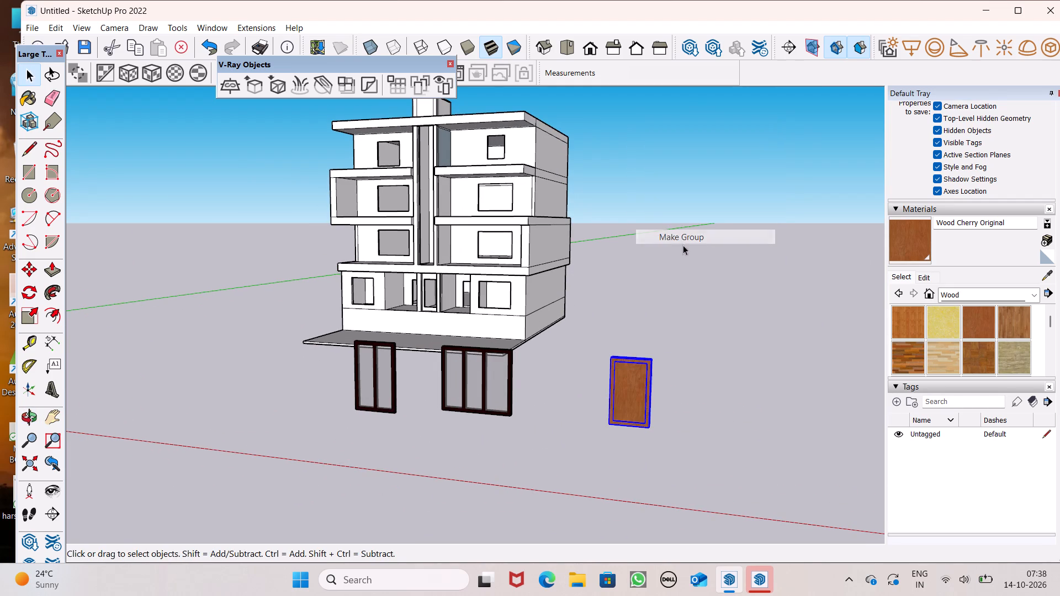
Select all connected geometry of the three-panel frame and make it a group.
left_click(480, 405)
left_click(480, 402)
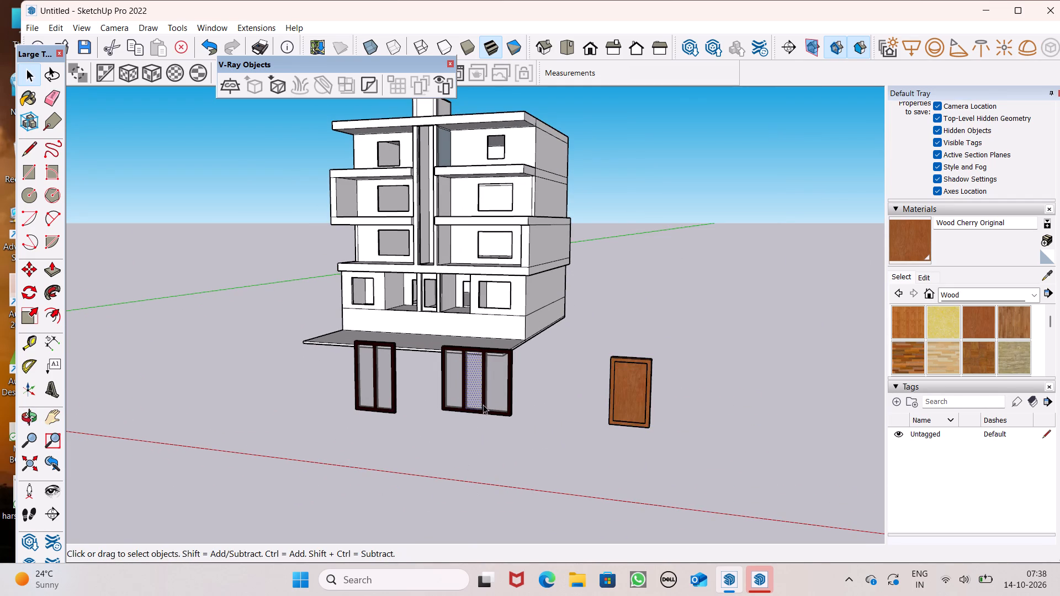
triple_click(483, 405)
left_click(484, 403)
right_click(484, 403)
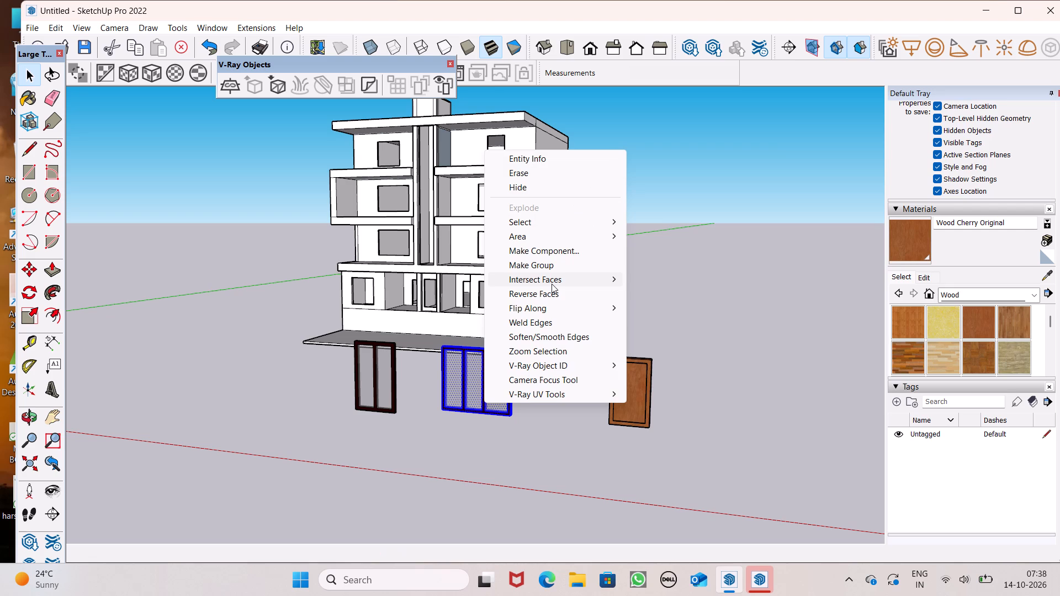
left_click(551, 269)
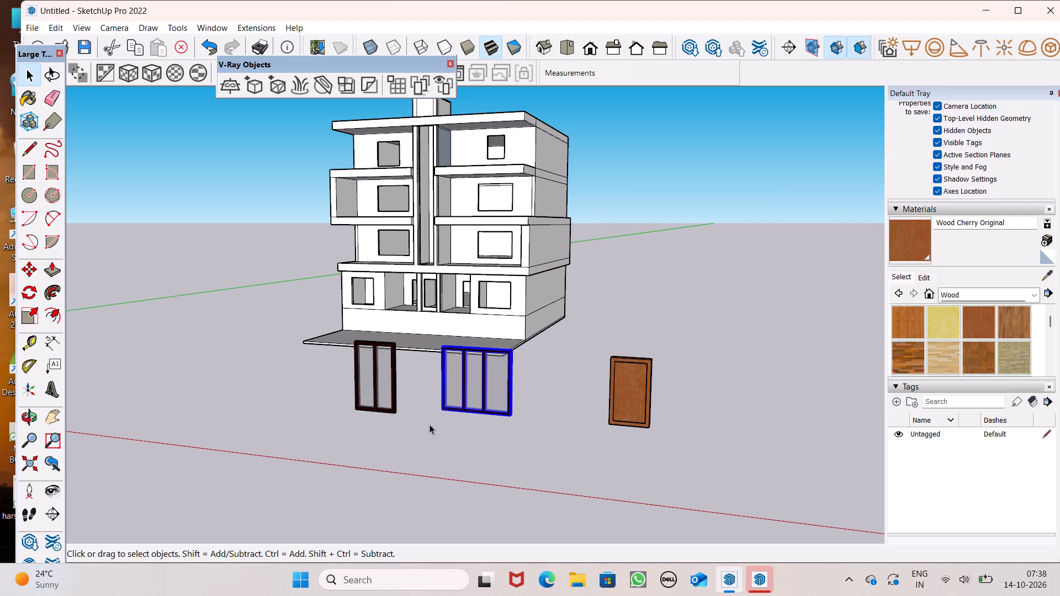
Select all connected geometry of the two-panel frame, make it a group, and clear the selection.
left_click(430, 424)
double_click(386, 385)
left_click(386, 385)
double_click(388, 379)
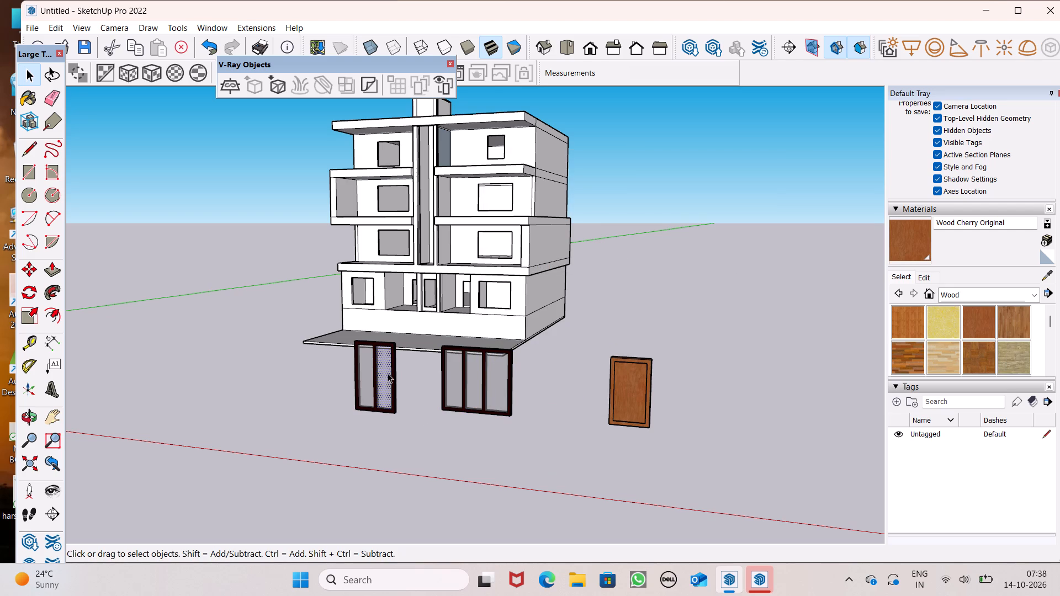
right_click(388, 373)
left_click(375, 402)
triple_click(377, 398)
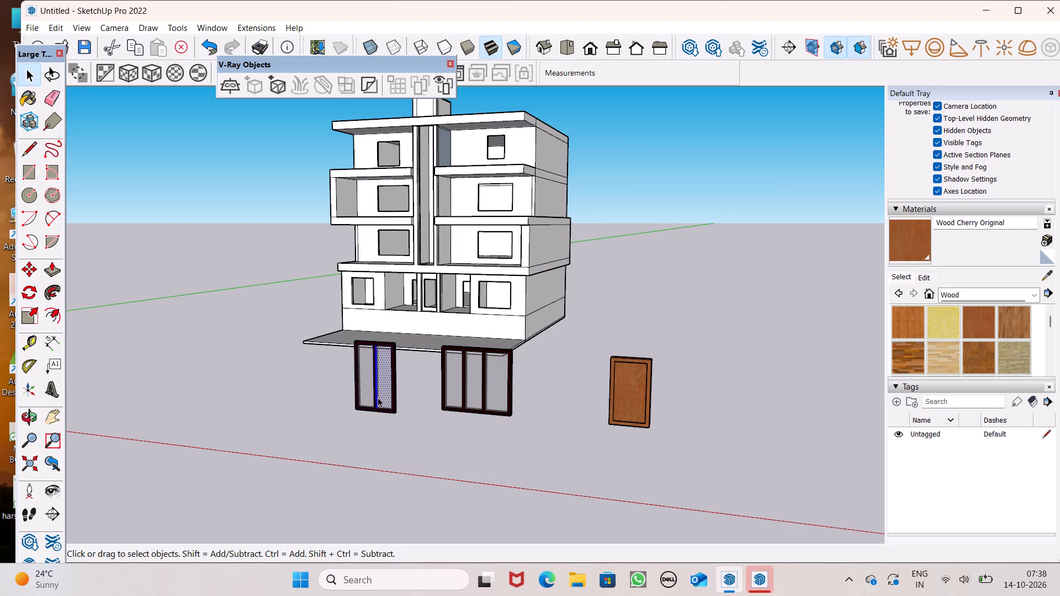
left_click(378, 397)
right_click(378, 396)
left_click(433, 261)
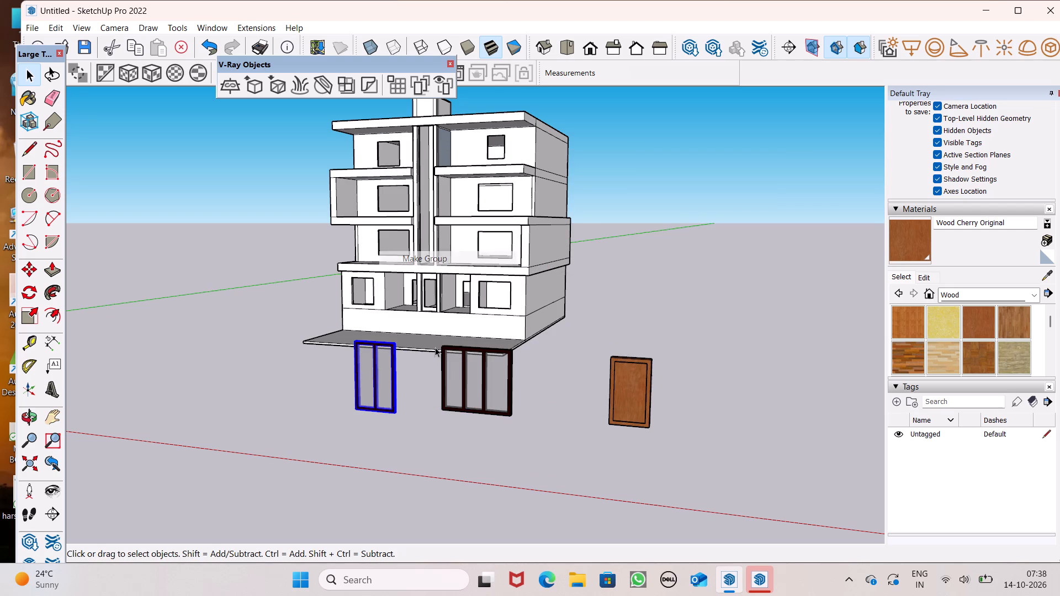
left_click_drag(304, 461, 304, 453)
Move the three-panel frame group about 114' 9 1/2" to the lower corner of the left-hand ground-floor window opening on the building's front.
scroll(385, 340, "down", 3)
middle_click_drag(421, 373, 518, 397)
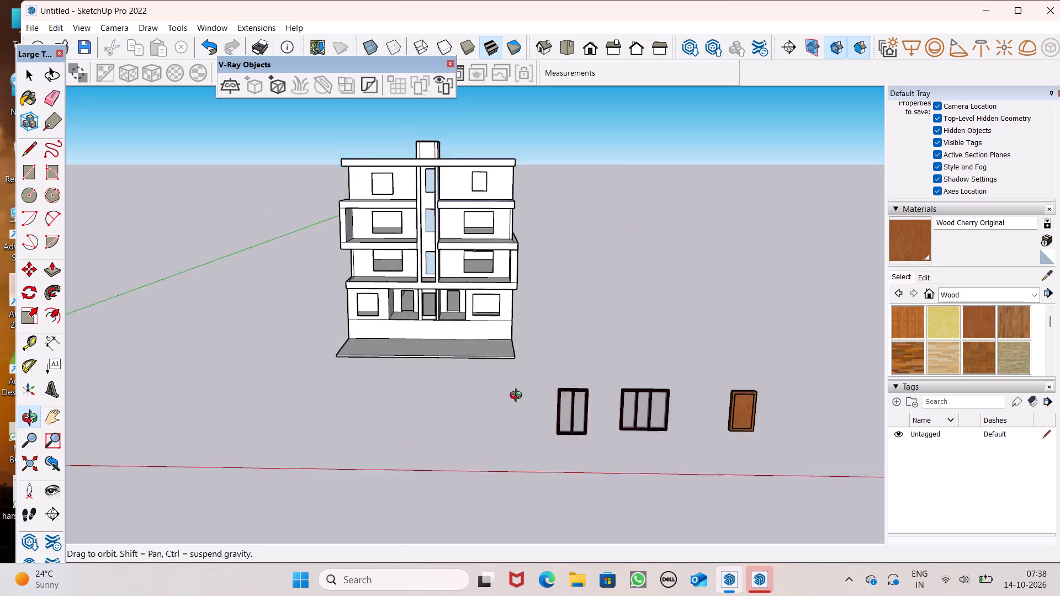
middle_click_drag(518, 397, 534, 403)
scroll(534, 403, "up", 1)
left_click(718, 420)
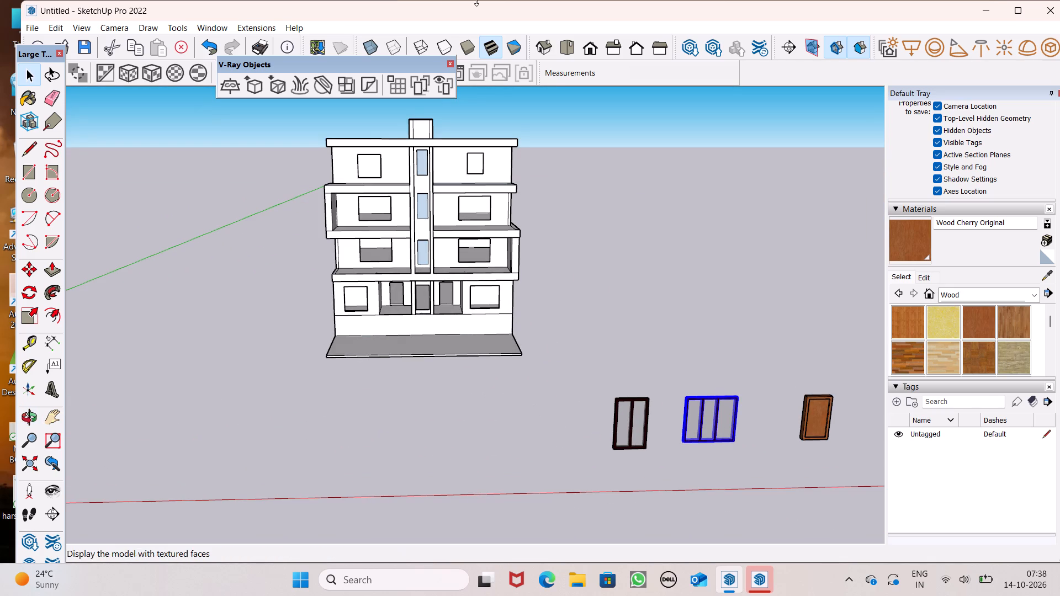
key("m")
key("Return")
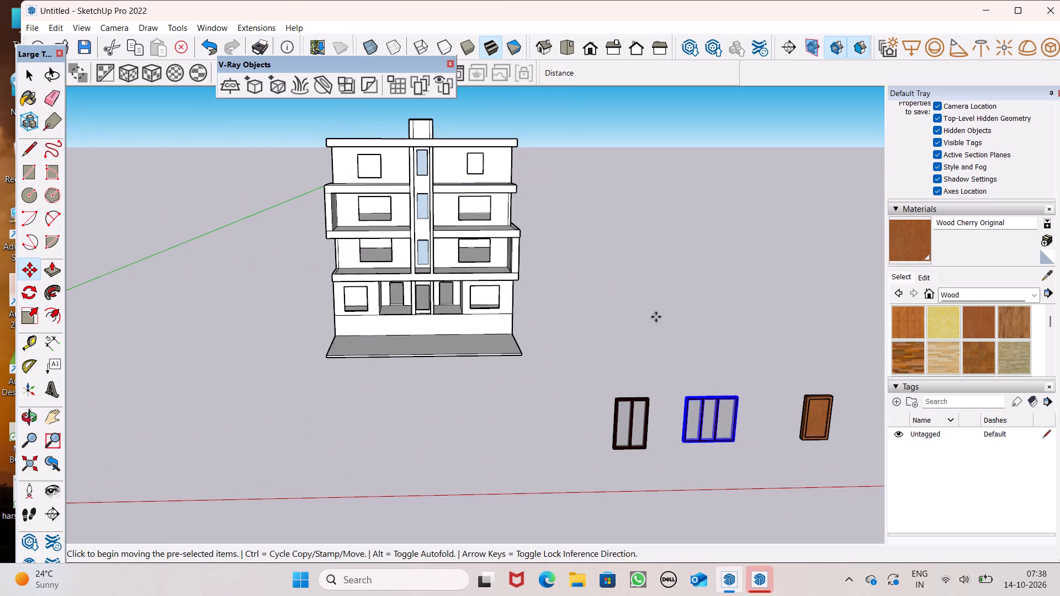
left_click_drag(732, 436, 637, 376)
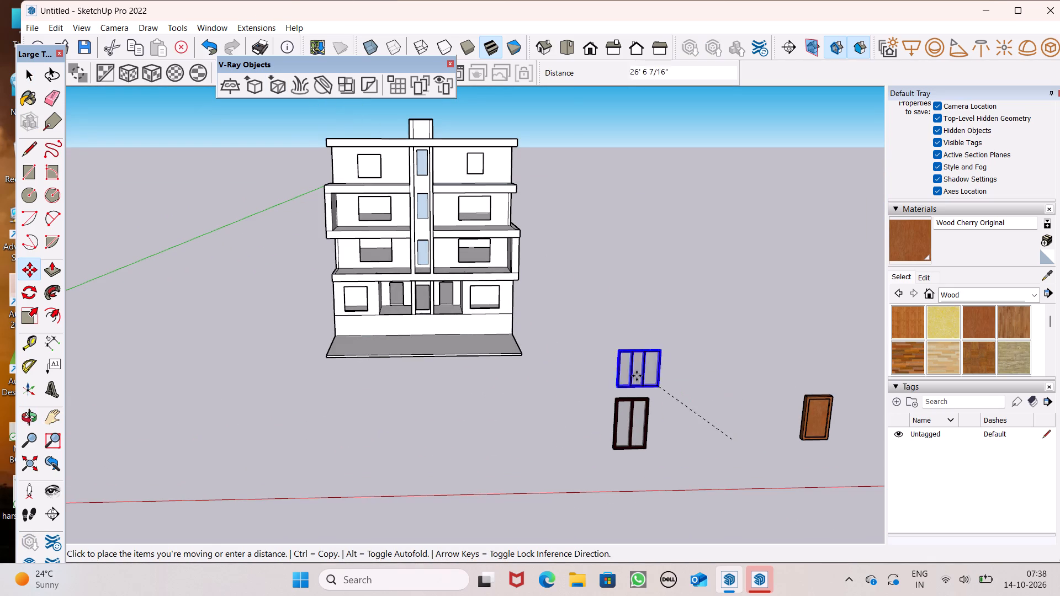
left_click_drag(637, 376, 369, 315)
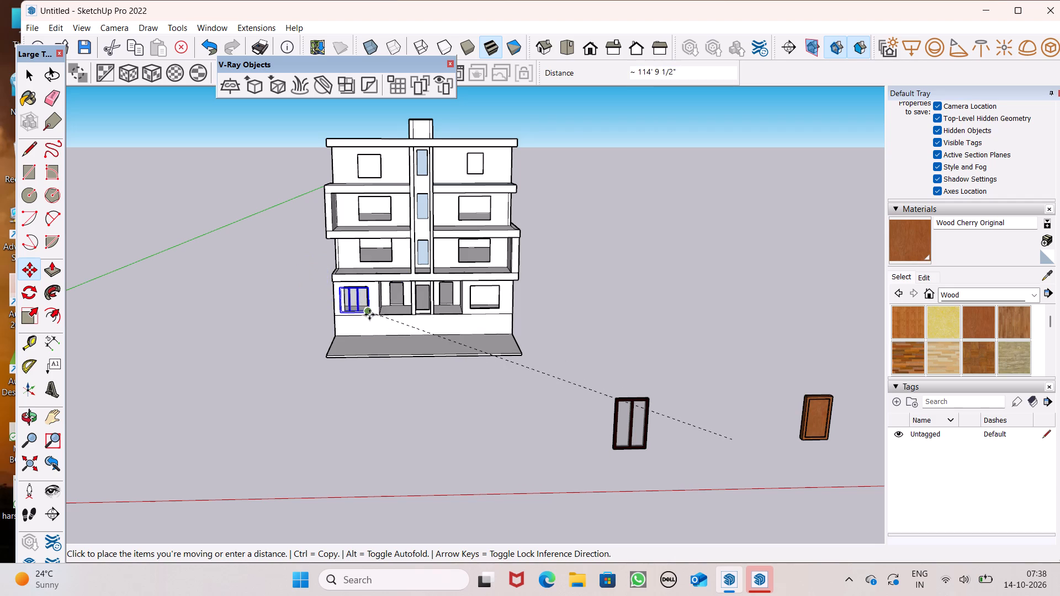
left_click_drag(369, 315, 366, 317)
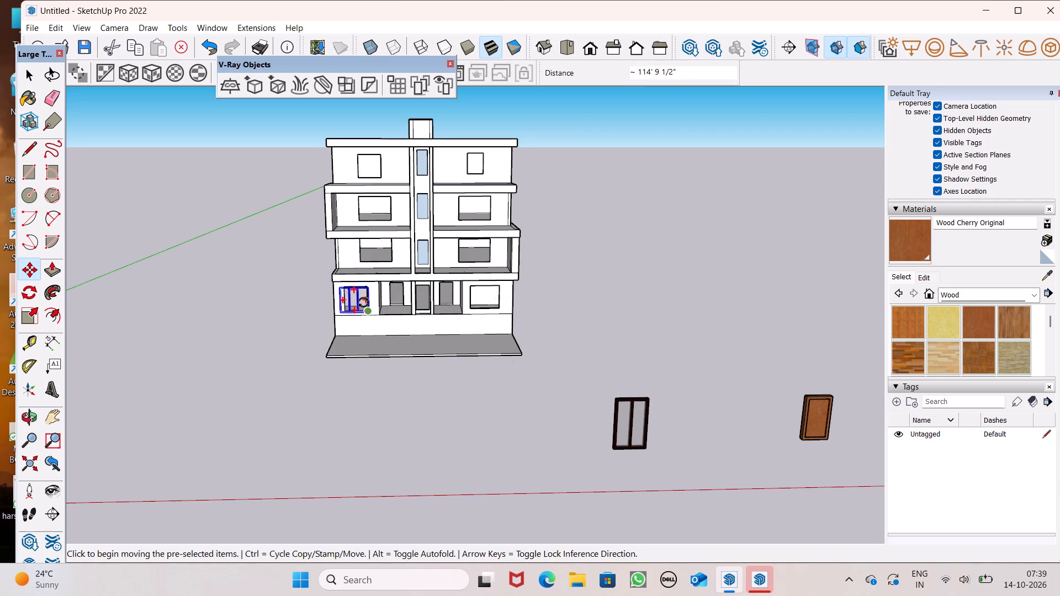
Copy the three-panel frame about 17' 6" from the ground-floor window to the window opening directly above it.
scroll(347, 262, "up", 10)
scroll(387, 413, "up", 1)
middle_click_drag(386, 414, 417, 359)
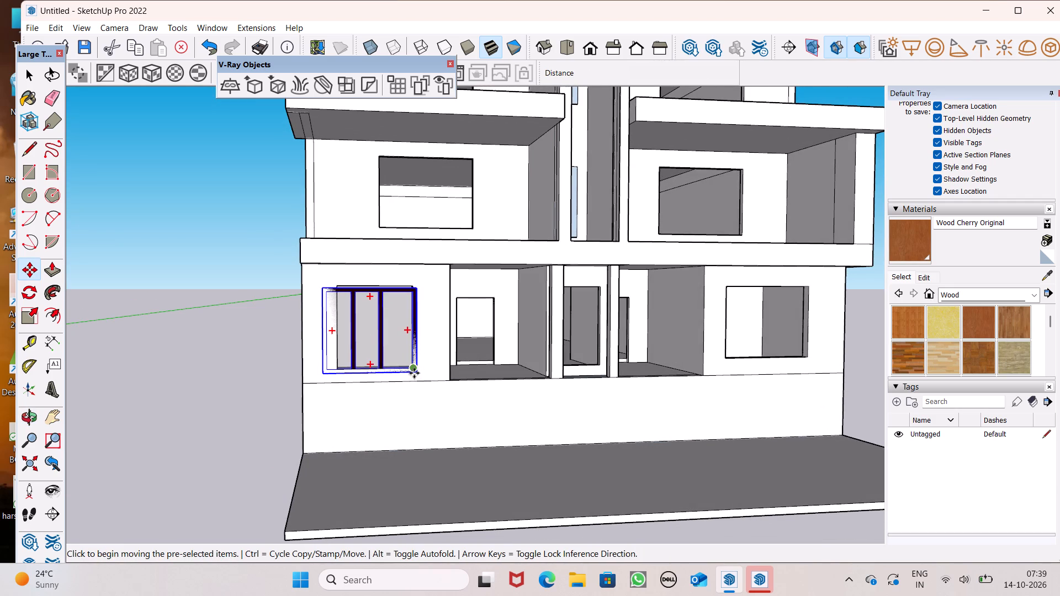
left_click_drag(414, 373, 471, 215)
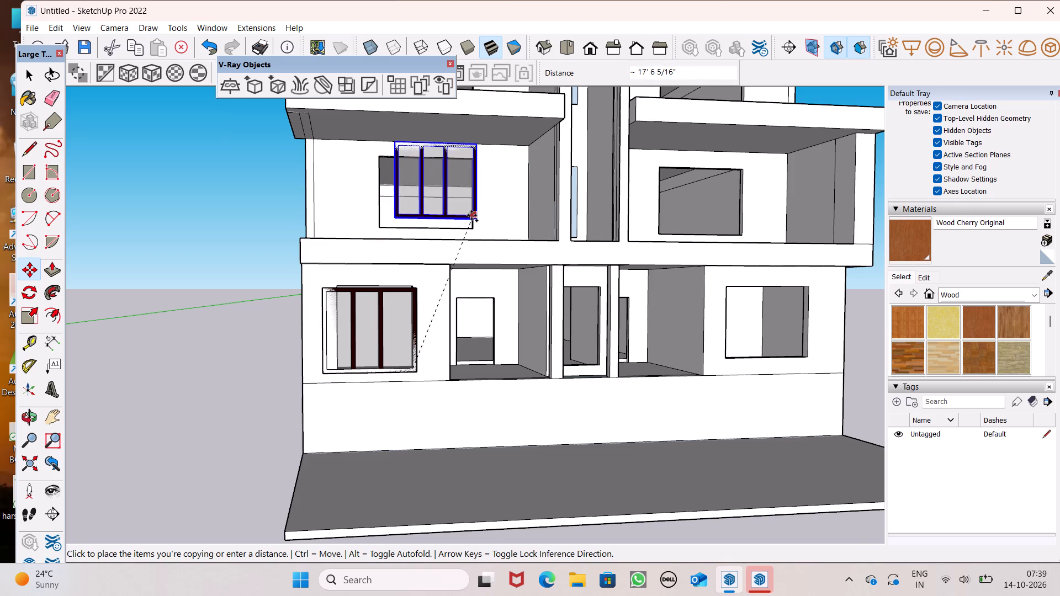
left_click_drag(471, 215, 471, 223)
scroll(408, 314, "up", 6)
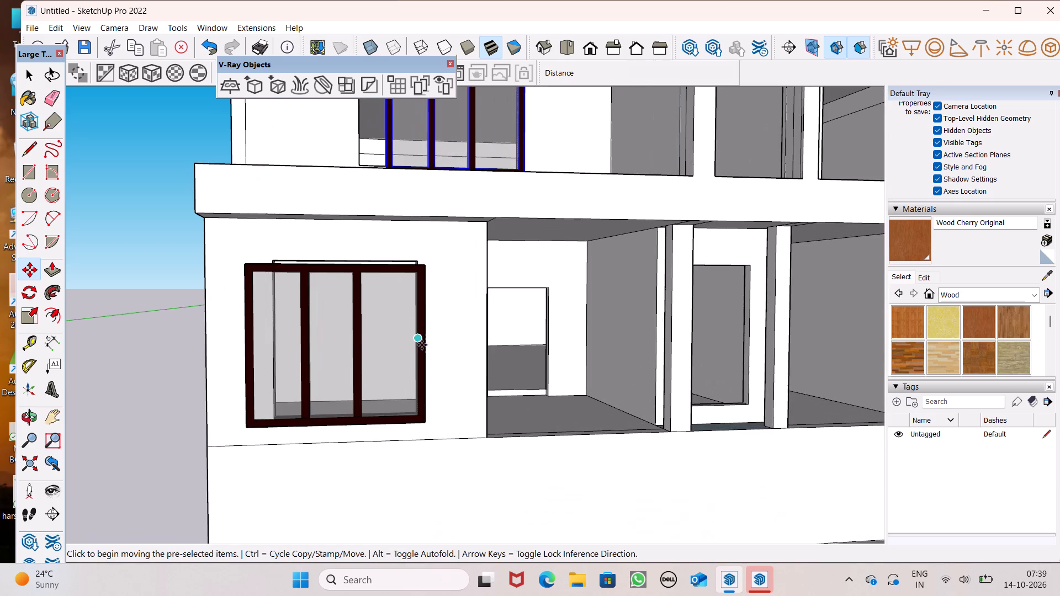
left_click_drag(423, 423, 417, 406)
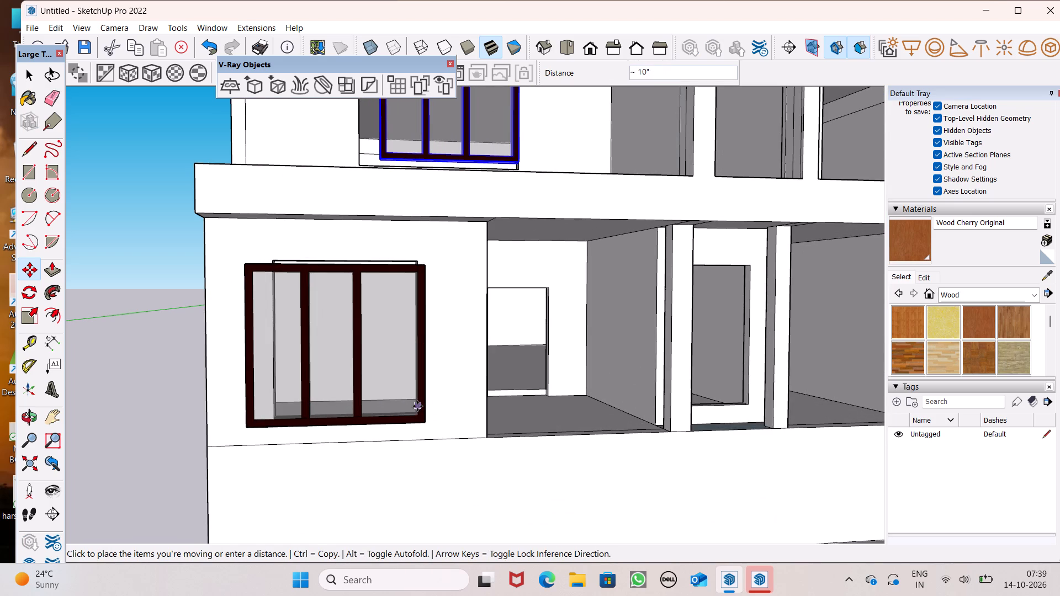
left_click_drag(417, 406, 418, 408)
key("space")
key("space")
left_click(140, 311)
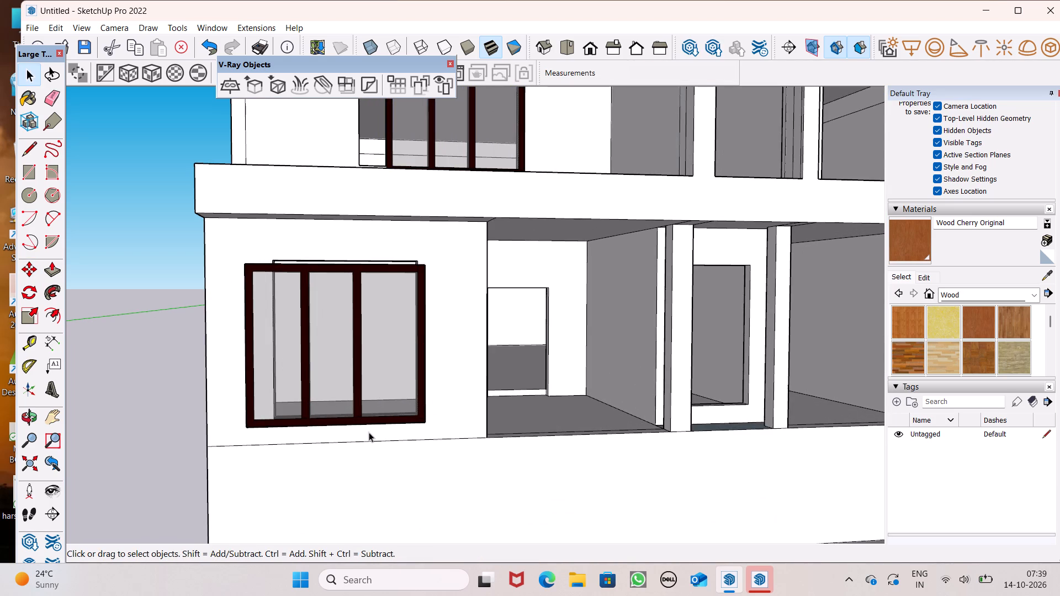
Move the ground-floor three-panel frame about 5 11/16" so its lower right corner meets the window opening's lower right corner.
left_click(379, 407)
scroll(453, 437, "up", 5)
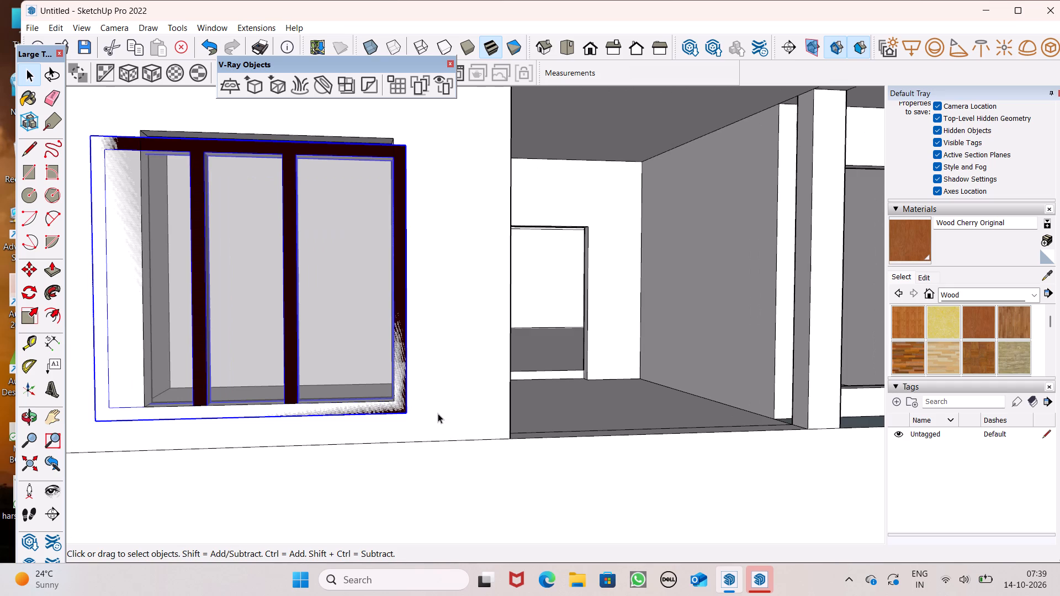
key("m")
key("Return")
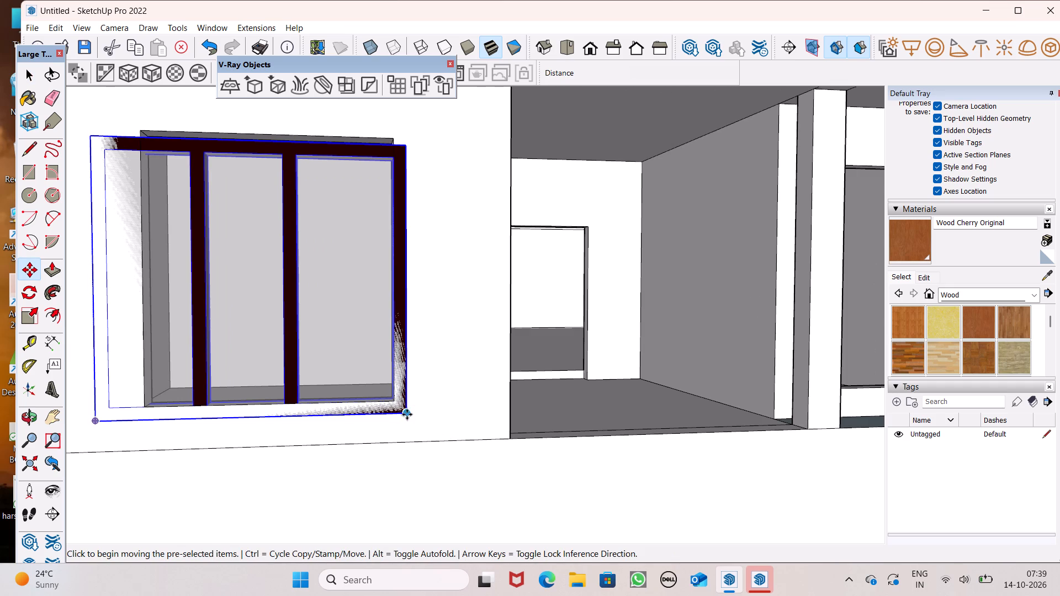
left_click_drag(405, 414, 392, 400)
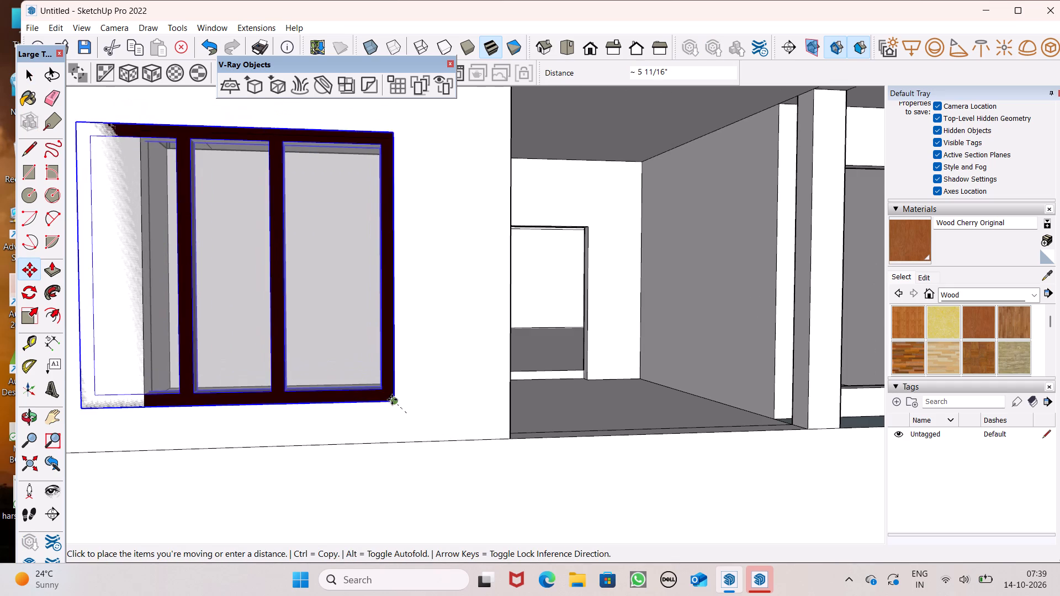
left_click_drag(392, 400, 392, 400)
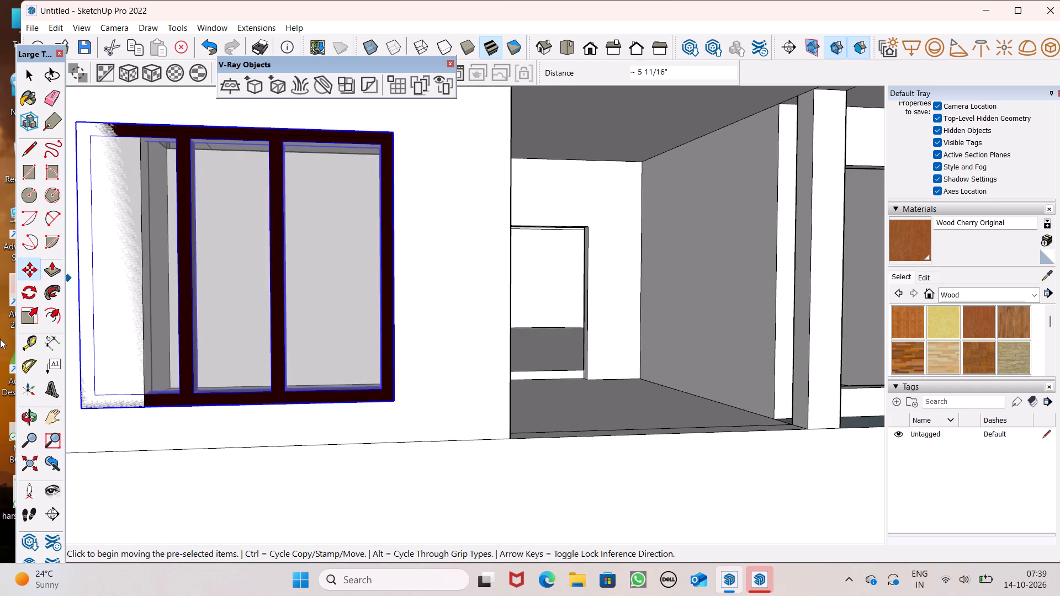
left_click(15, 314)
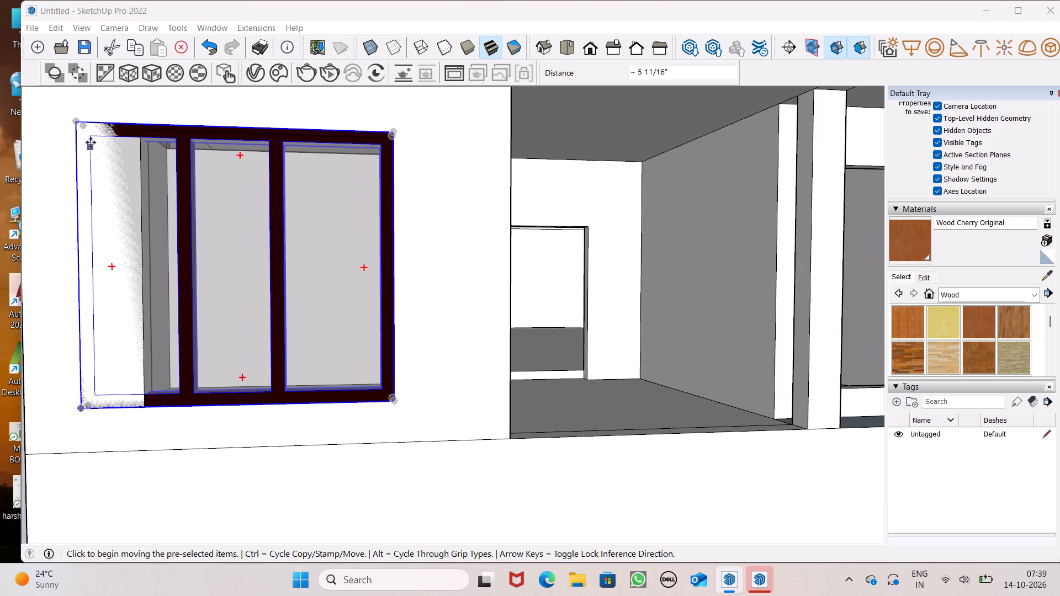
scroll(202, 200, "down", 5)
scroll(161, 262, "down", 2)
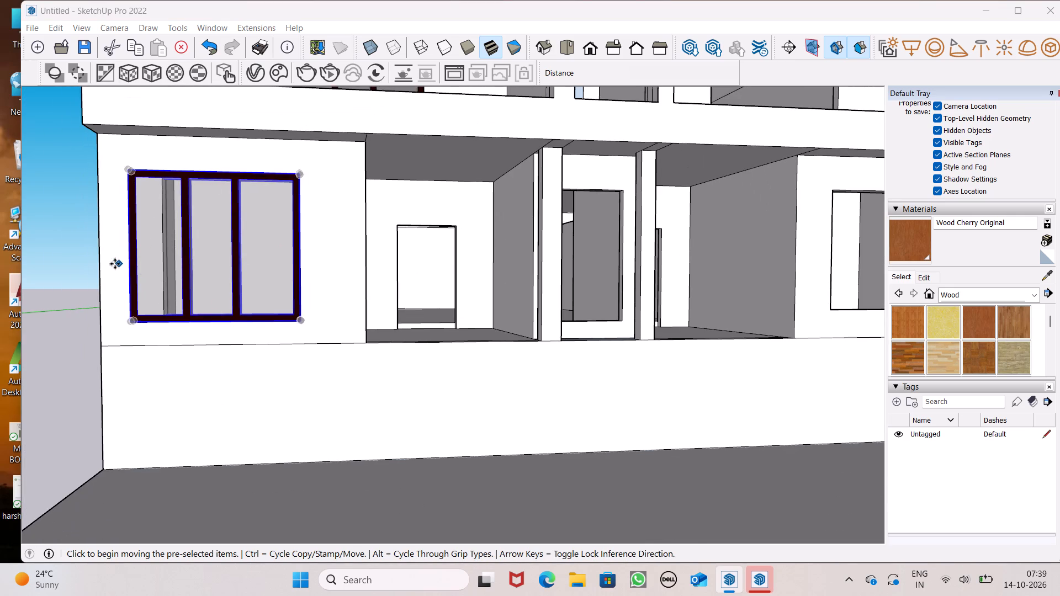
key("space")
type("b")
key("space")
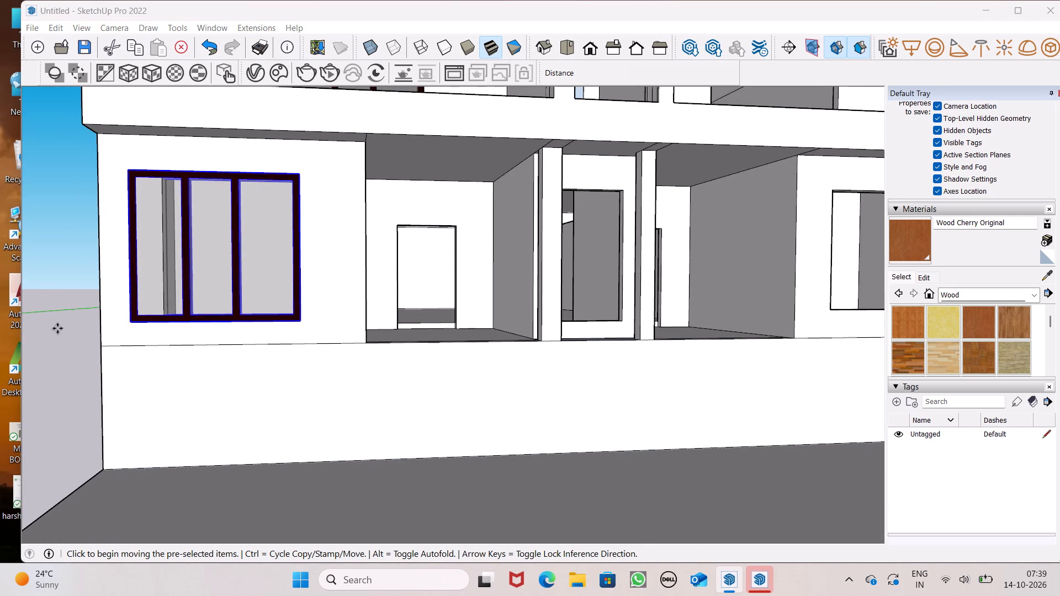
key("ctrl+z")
Move the ground-floor three-panel frame about 4' 8 1/4" to below its opening and scale it uniformly by about 1.29.
left_click_drag(300, 321, 326, 412)
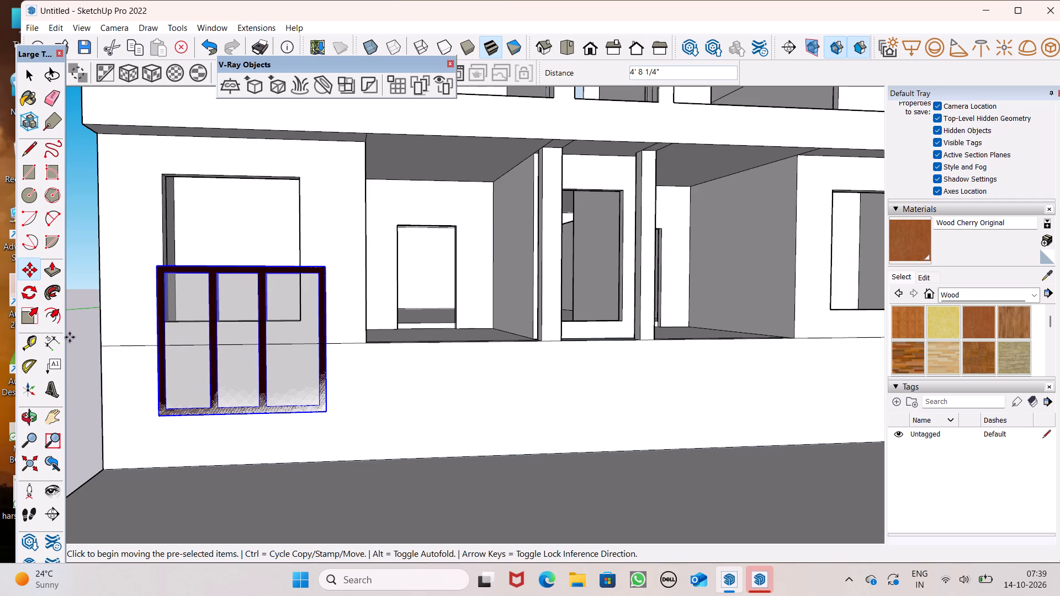
left_click_drag(33, 313, 38, 307)
left_click_drag(155, 268, 156, 275)
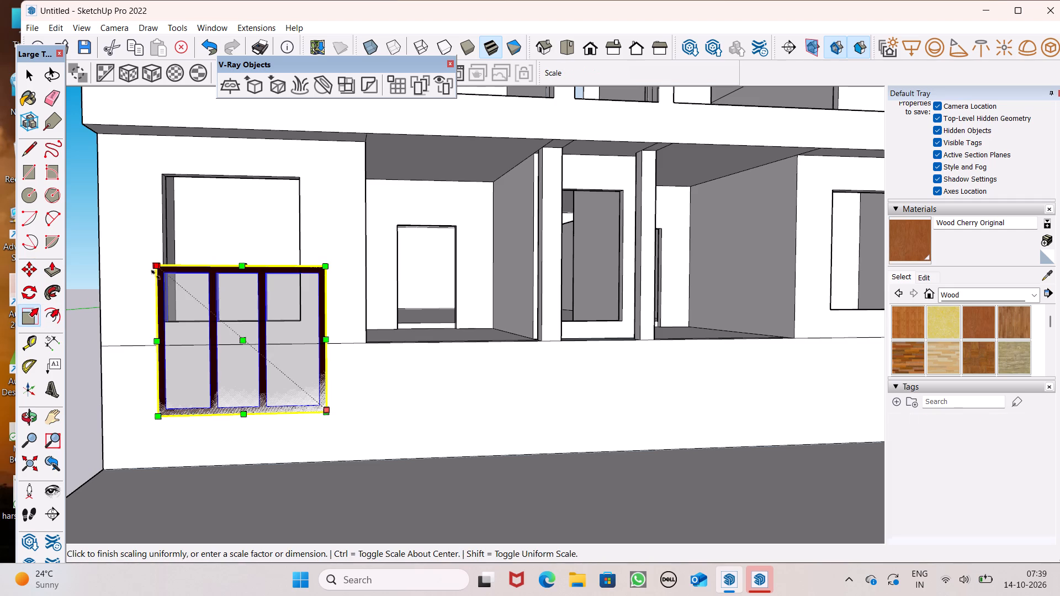
left_click_drag(156, 275, 173, 313)
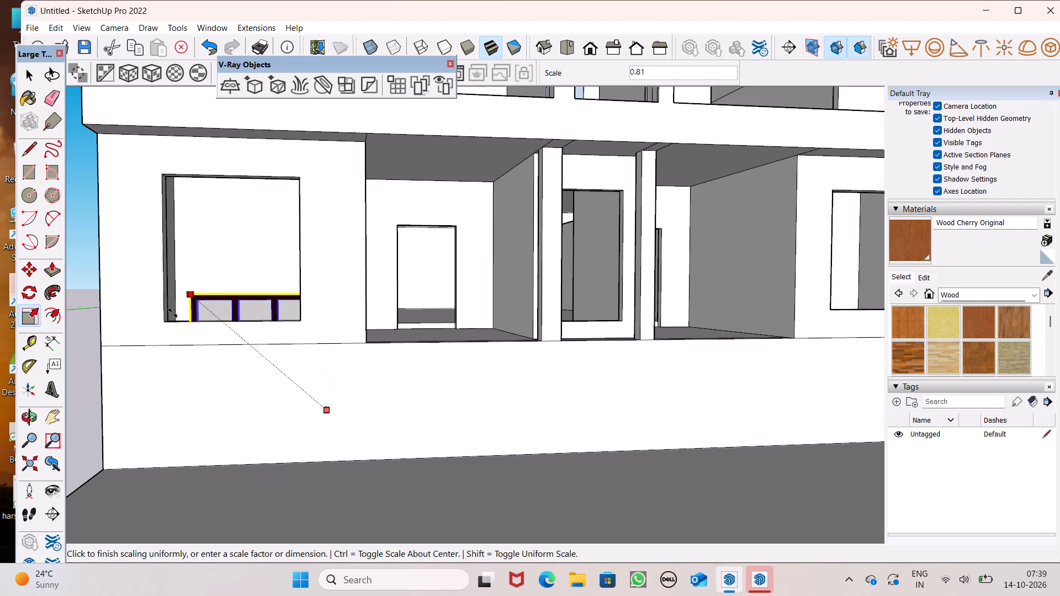
left_click_drag(173, 313, 93, 231)
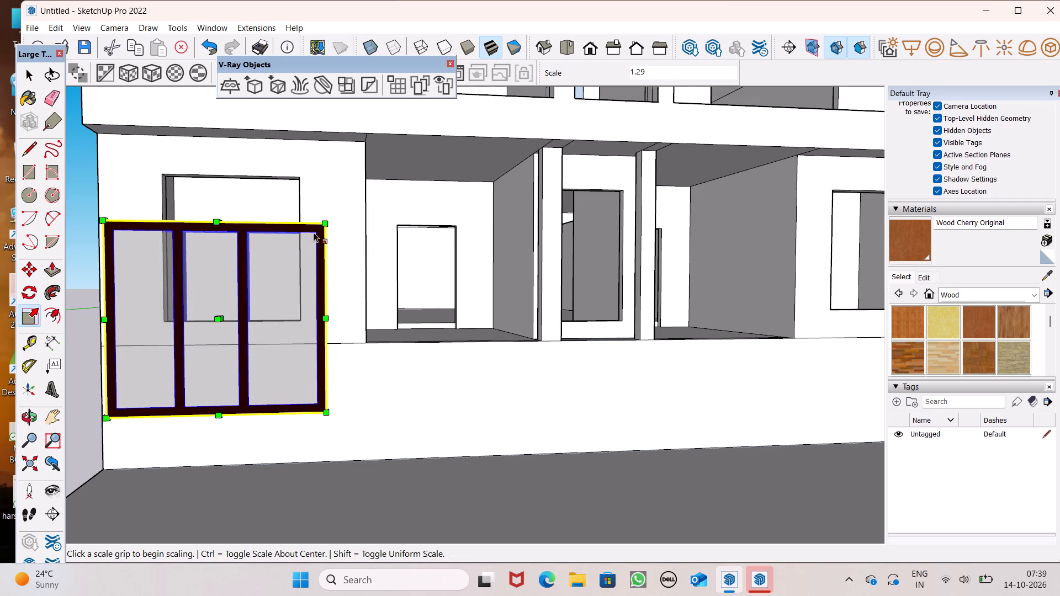
left_click_drag(326, 228, 346, 267)
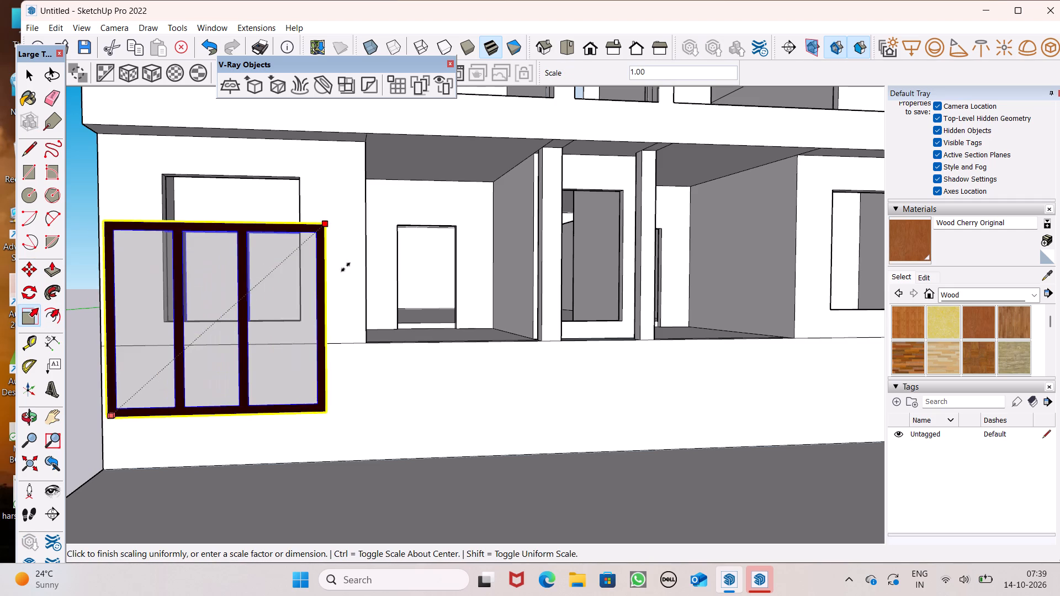
left_click_drag(346, 267, 377, 253)
key("space")
Move the enlarged three-panel frame about 20' 7 5/16" away from the wall to clear space in front of the building.
scroll(385, 244, "down", 5)
key("m")
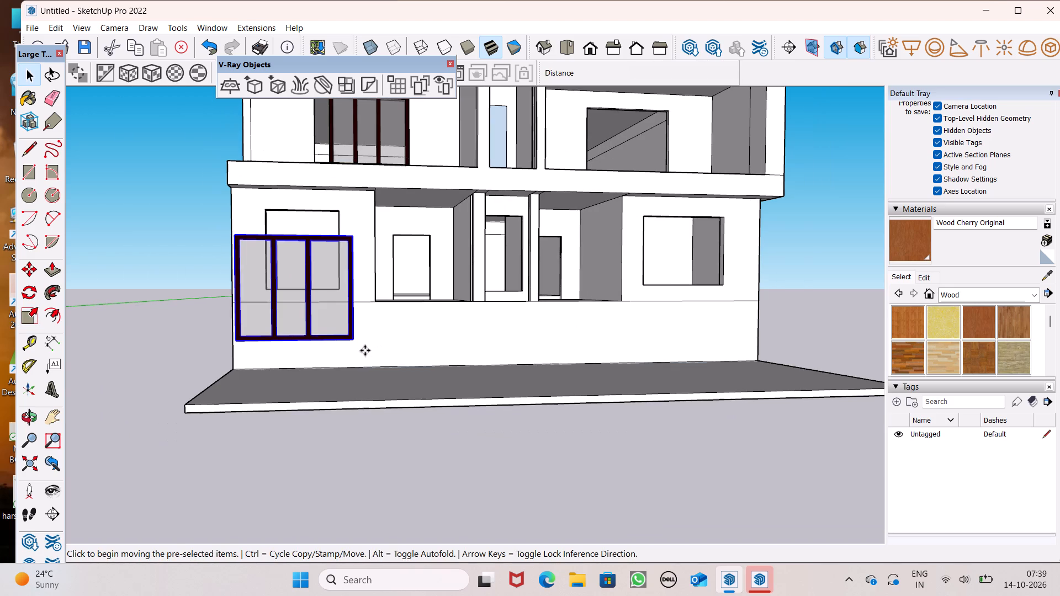
key("Return")
left_click_drag(352, 337, 393, 479)
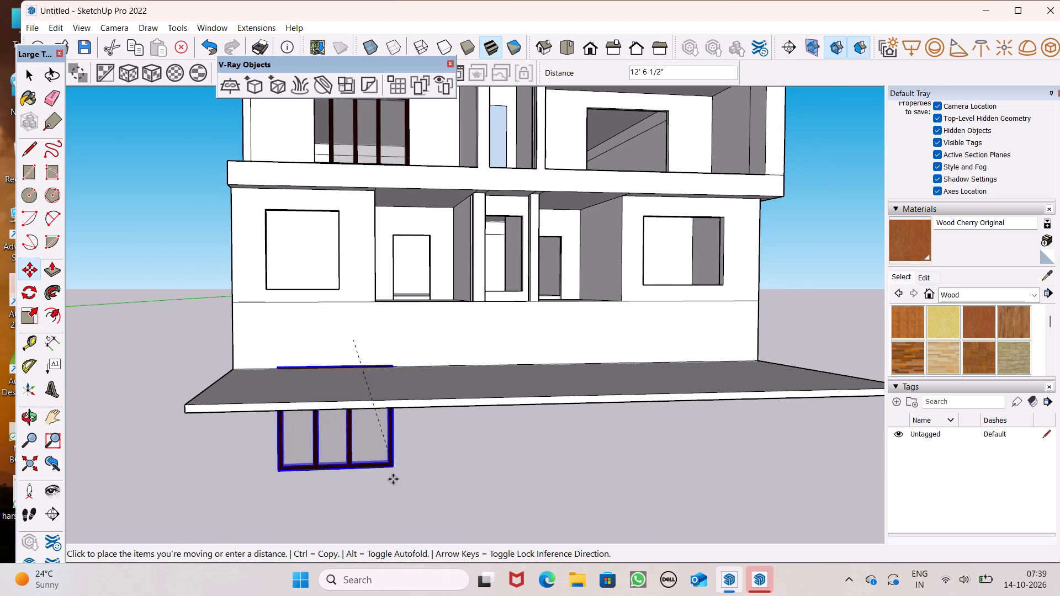
left_click_drag(393, 479, 350, 529)
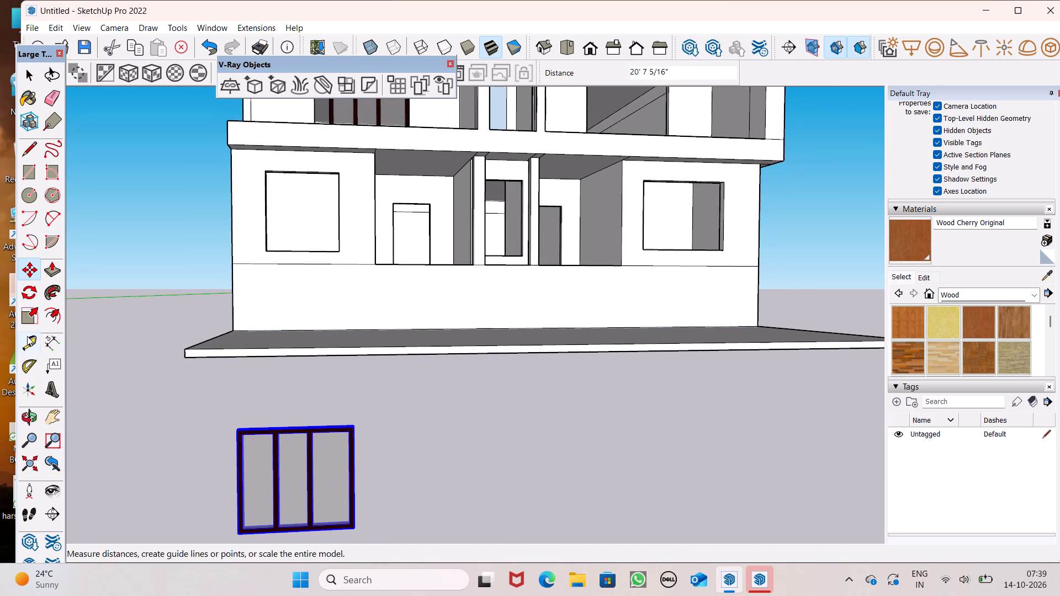
Scale the three-panel frame in front of the building uniformly by about 0.50 and clear the selection.
left_click(27, 317)
left_click_drag(237, 430, 267, 514)
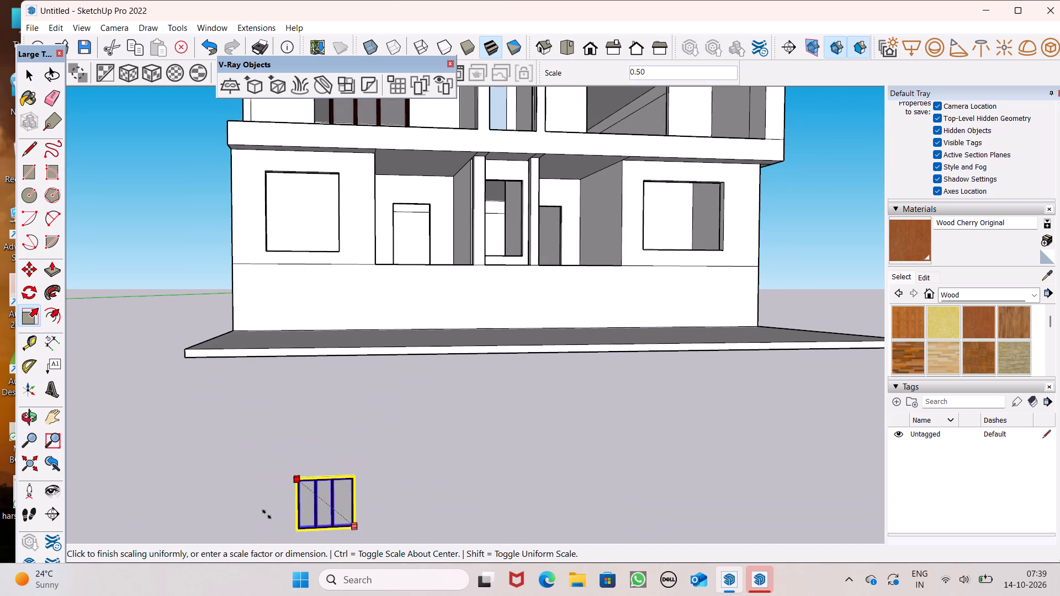
left_click_drag(267, 514, 267, 513)
key("space")
left_click(285, 408)
Move the reduced three-panel frame about 25' 2" to the lower right corner of the left-hand ground-floor window opening.
left_click(319, 523)
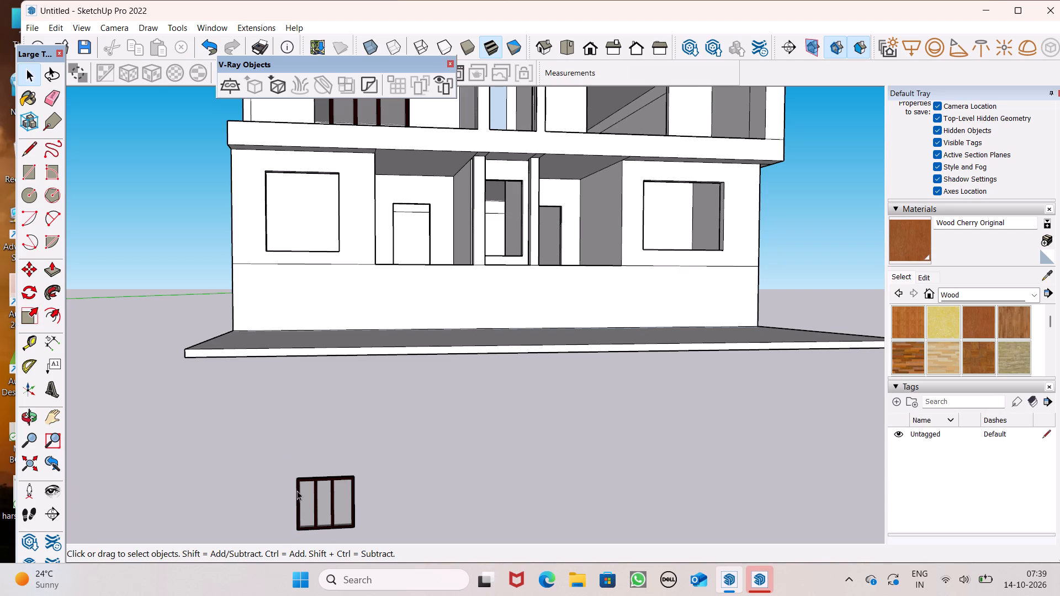
key("m")
key("Return")
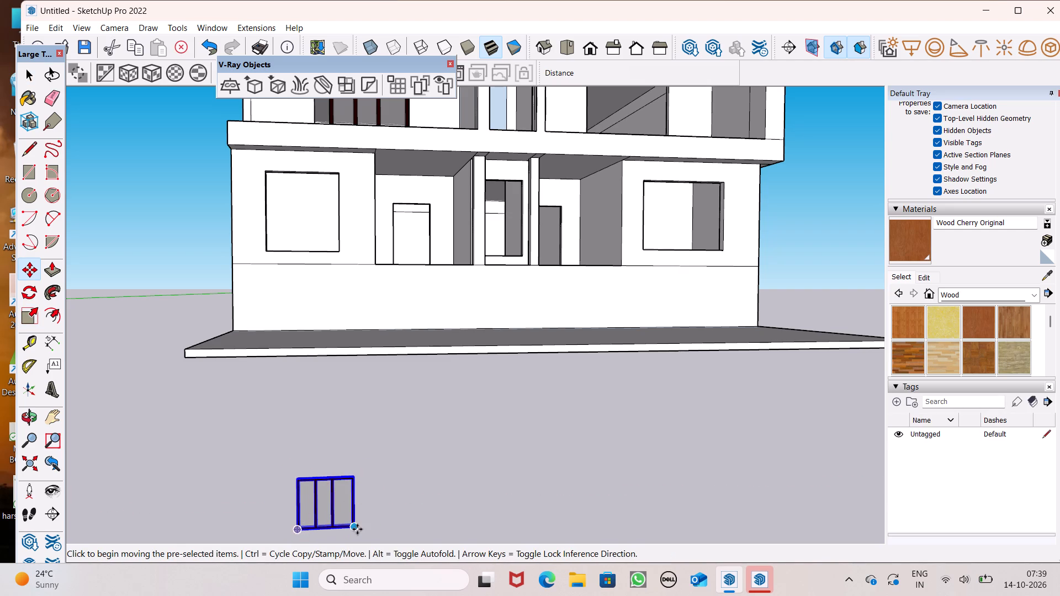
left_click_drag(357, 529, 345, 250)
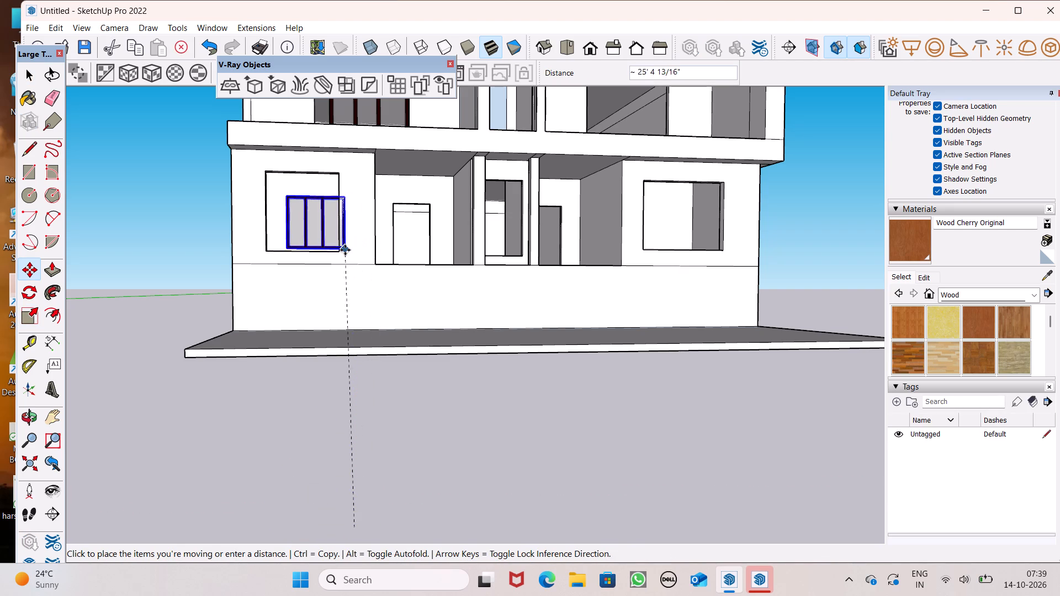
left_click_drag(345, 250, 340, 249)
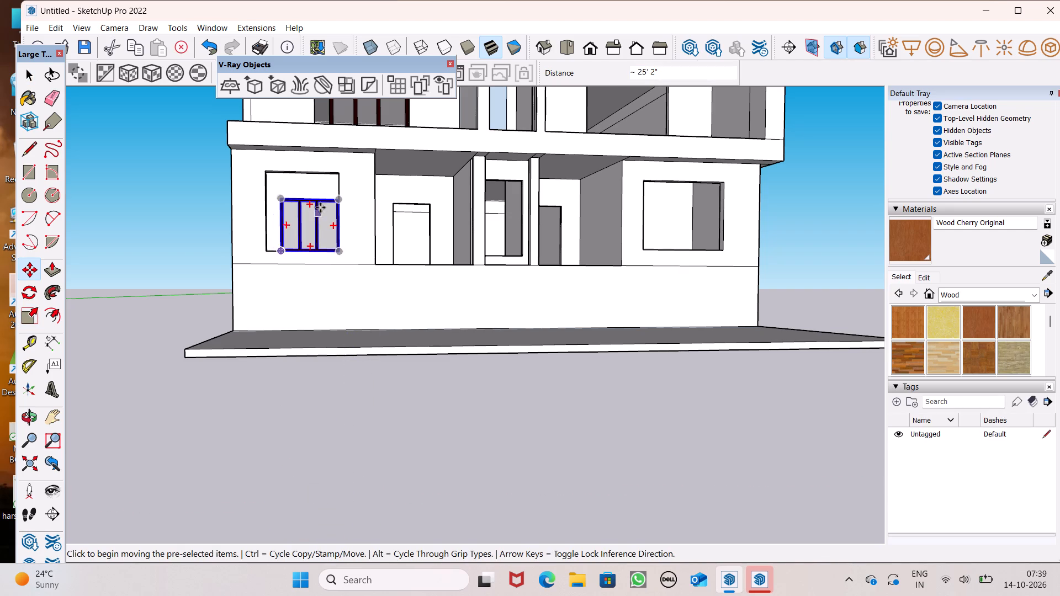
Stretch the three-panel frame's width along the red axis to the left edge of the ground-floor window opening.
scroll(320, 205, "up", 11)
middle_click_drag(335, 238, 432, 286)
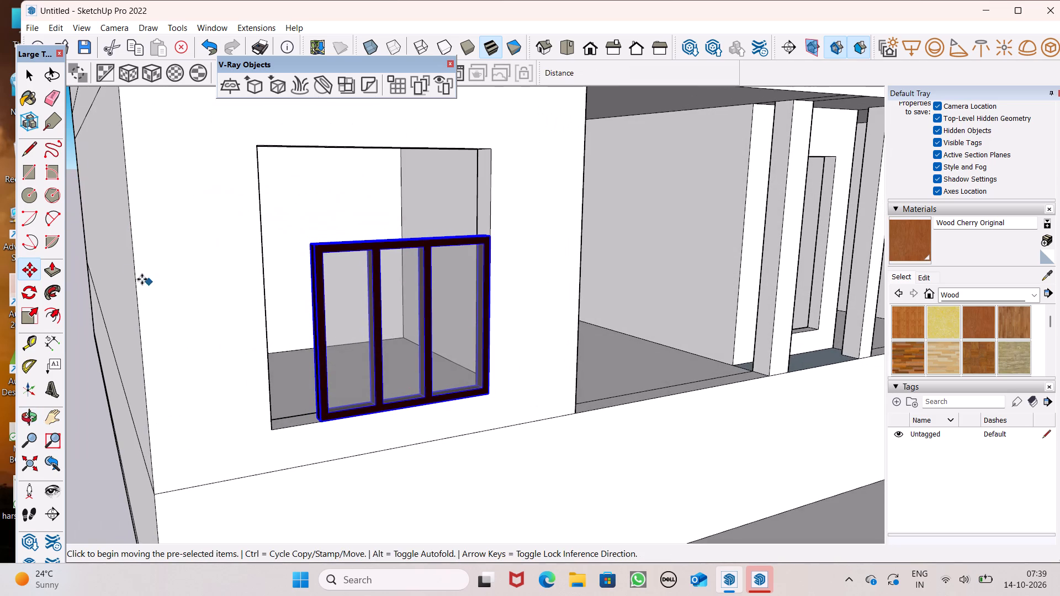
left_click(19, 324)
scroll(208, 377, "up", 2)
middle_click_drag(211, 387, 230, 411)
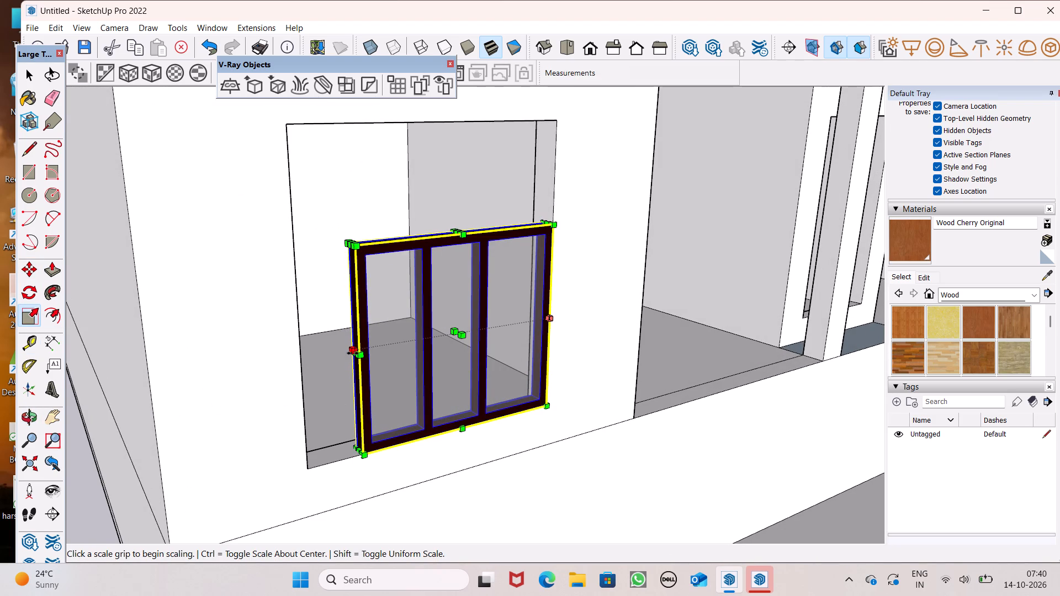
left_click_drag(353, 353, 293, 364)
Stretch the three-panel frame's height by about 1.52 up to the top edge of the ground-floor opening and clear the selection.
scroll(317, 318, "down", 2)
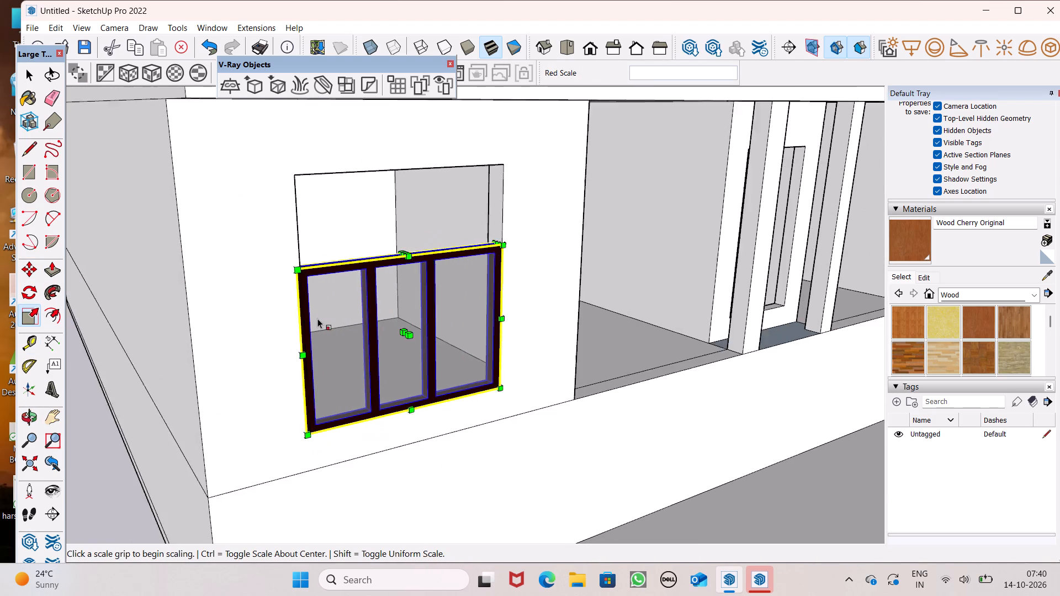
scroll(317, 318, "down", 3)
scroll(363, 195, "up", 2)
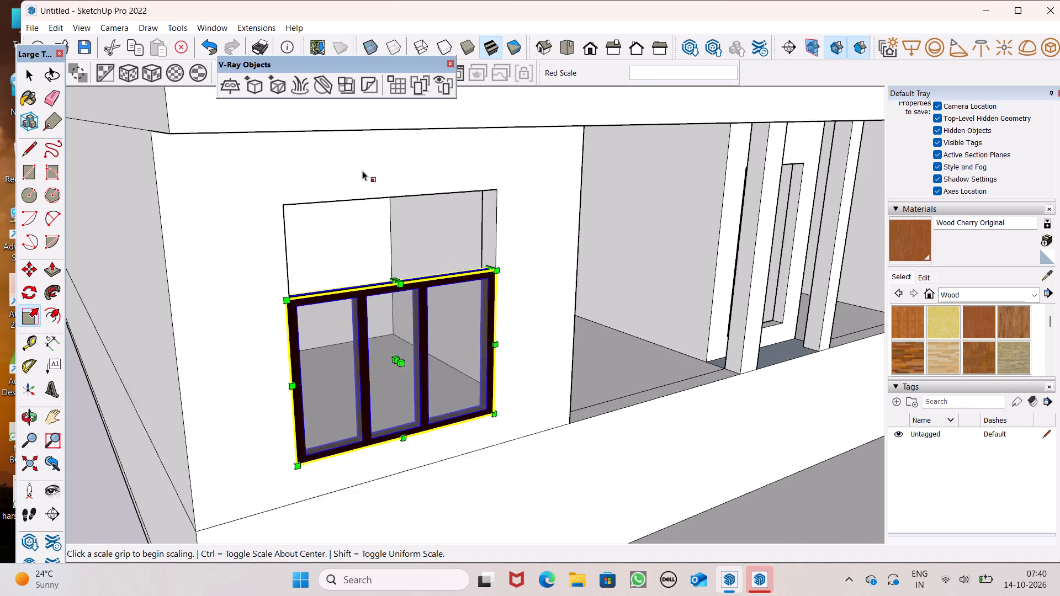
scroll(362, 171, "up", 4)
scroll(422, 332, "up", 1)
middle_click_drag(427, 338, 438, 369)
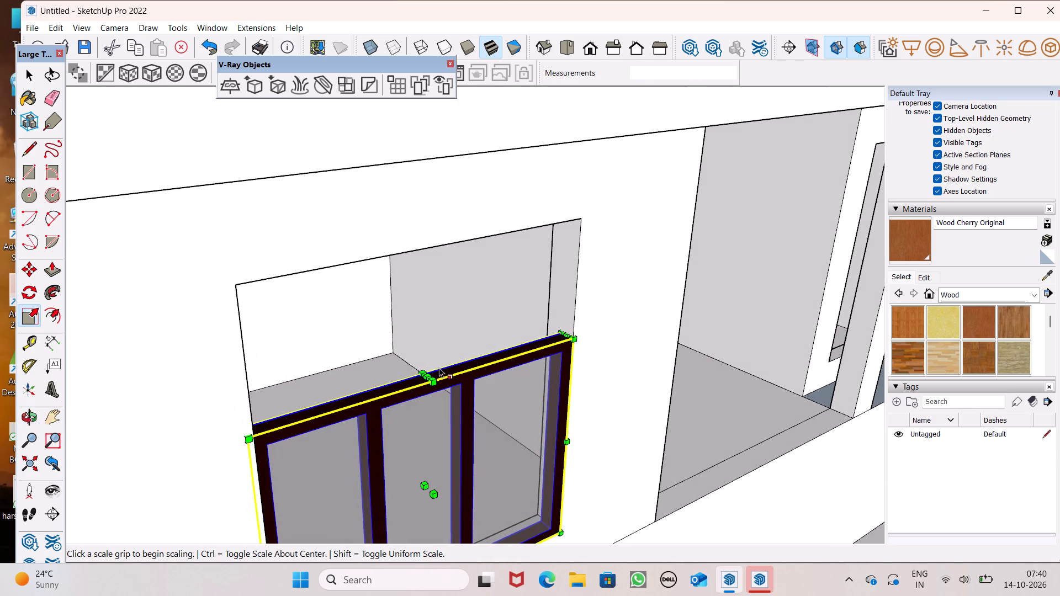
left_click_drag(423, 374, 423, 373)
left_click_drag(423, 373, 411, 249)
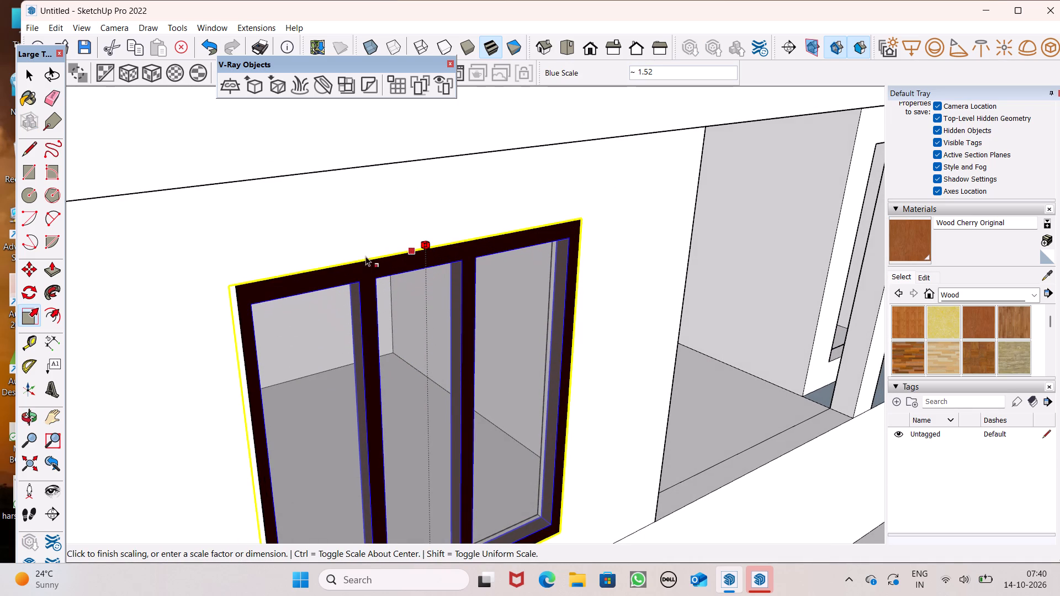
scroll(292, 256, "down", 5)
scroll(364, 219, "down", 12)
scroll(376, 270, "down", 6)
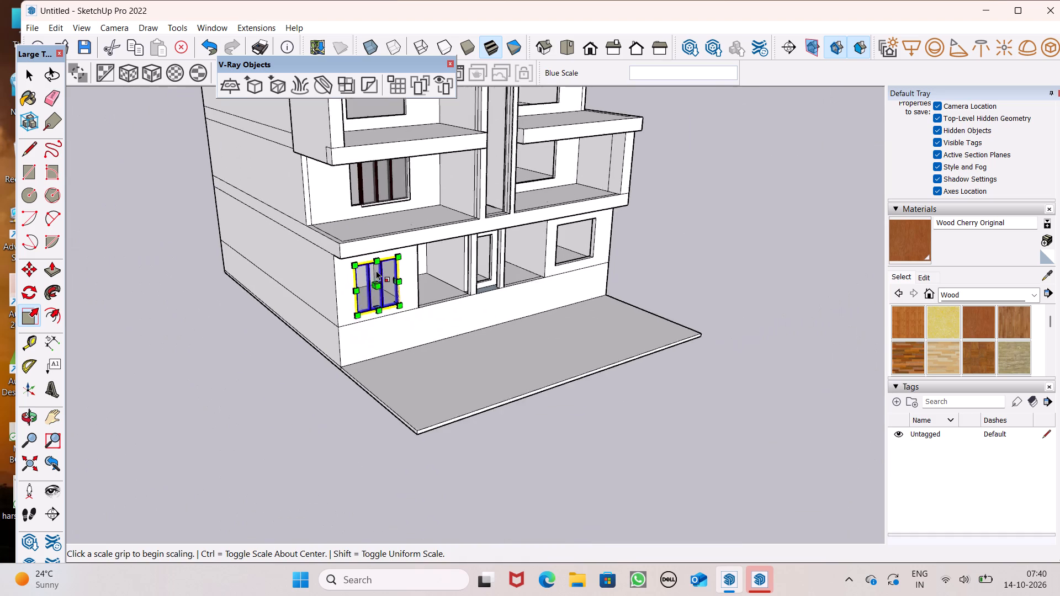
scroll(376, 270, "down", 1)
key("space")
left_click(235, 336)
Scale the three-panel frame at the left-hand first-floor window opening down uniformly from its upper left corner.
middle_click_drag(456, 314, 231, 297)
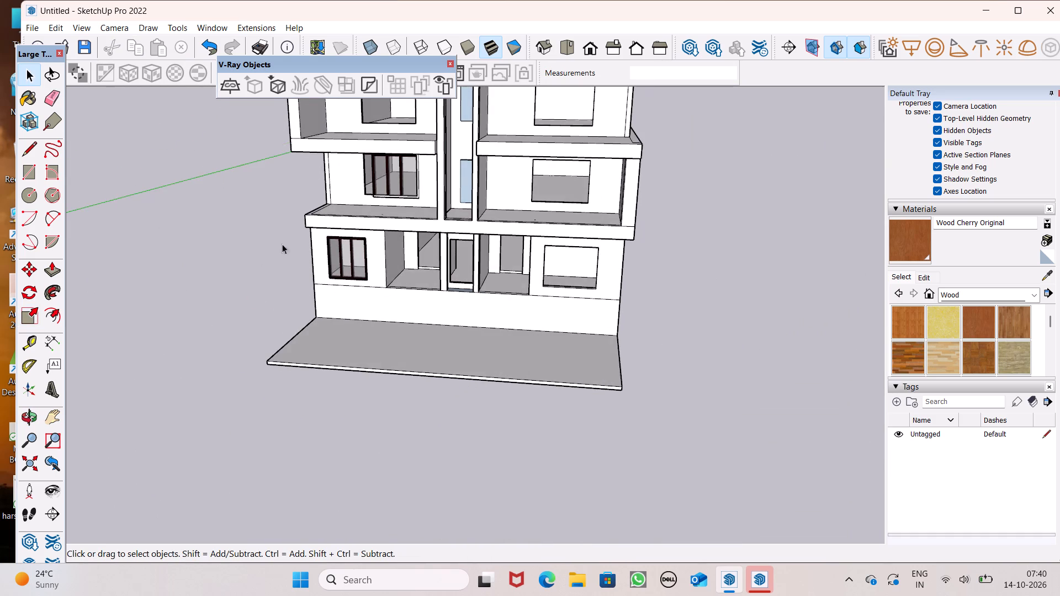
scroll(333, 223, "down", 2)
scroll(390, 185, "up", 10)
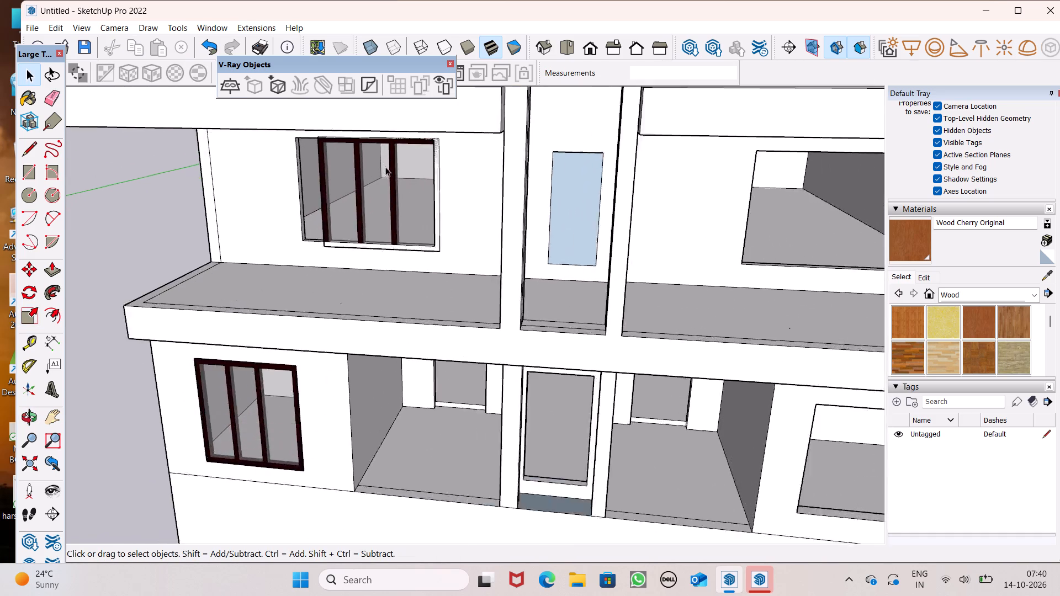
scroll(385, 167, "up", 6)
middle_click_drag(391, 269, 402, 244)
left_click(421, 249)
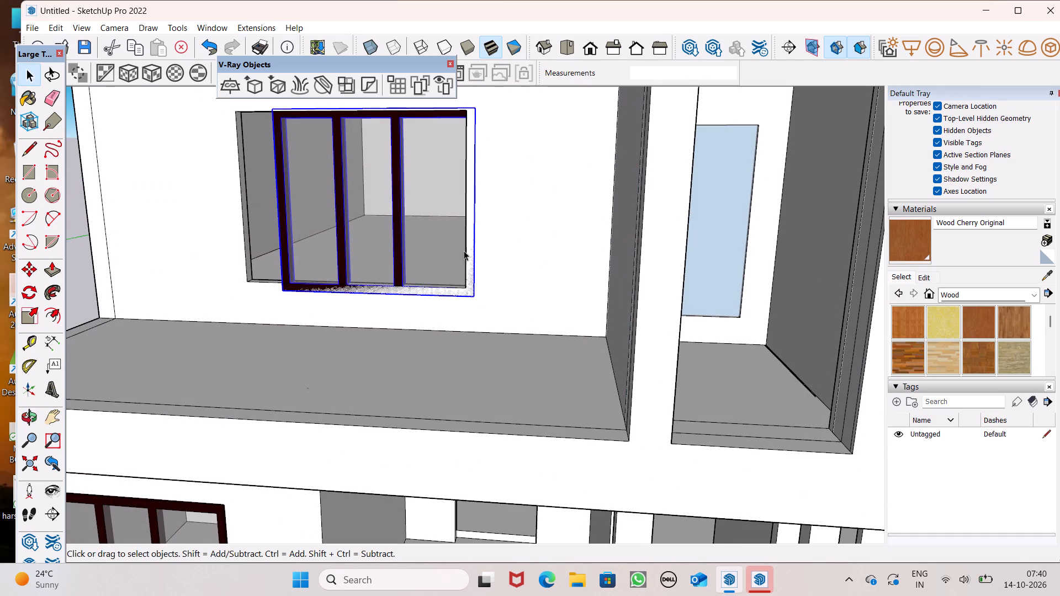
left_click(33, 316)
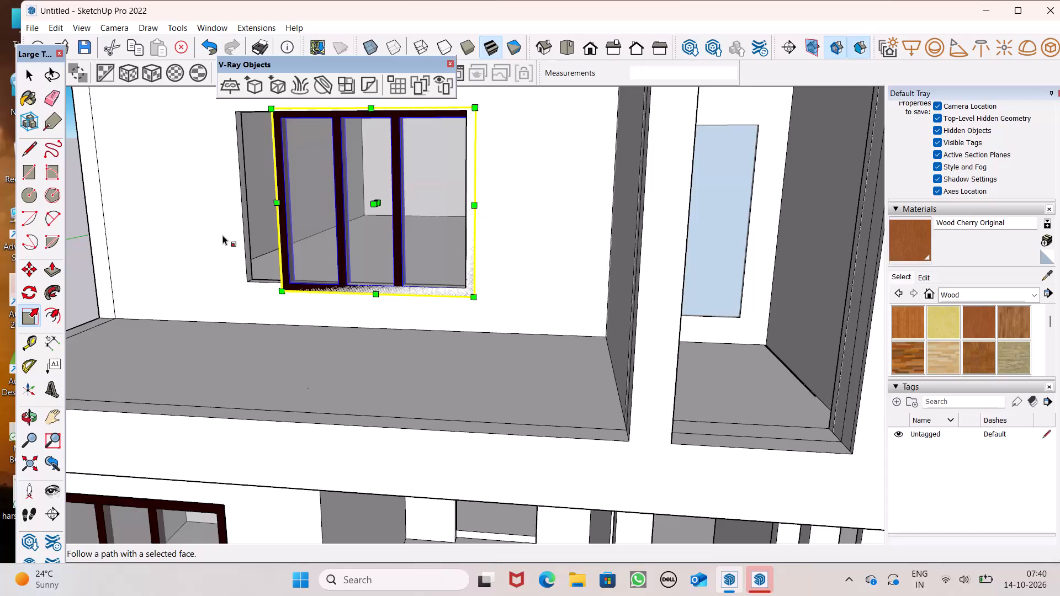
left_click_drag(273, 109, 278, 123)
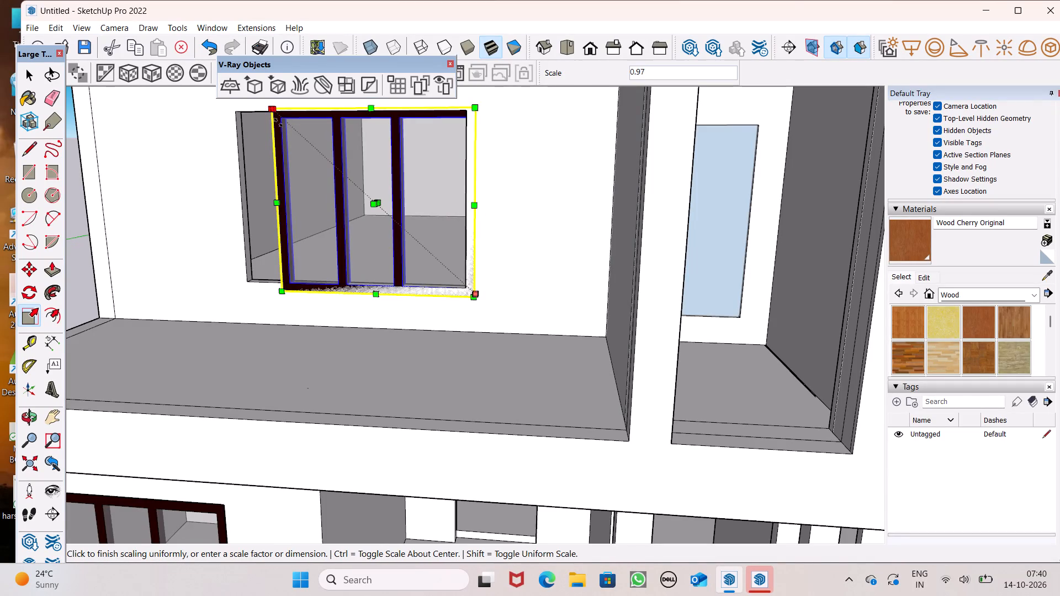
left_click_drag(278, 123, 312, 187)
key("space")
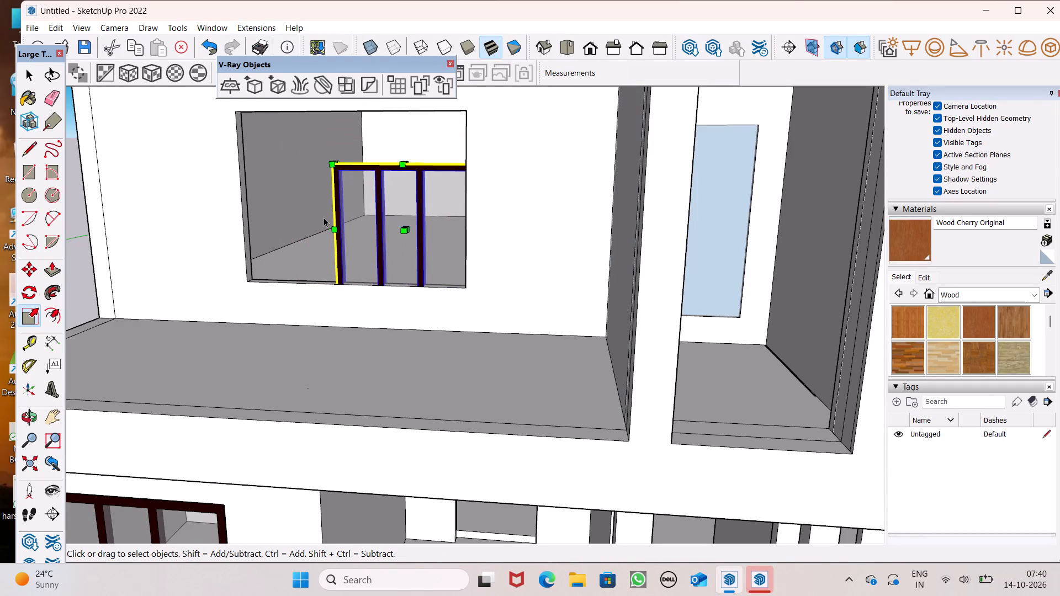
Move the reduced frame about 11 1/8" into the first-floor opening, with a further 6 1/4" to its lower right corner.
key("m")
key("Return")
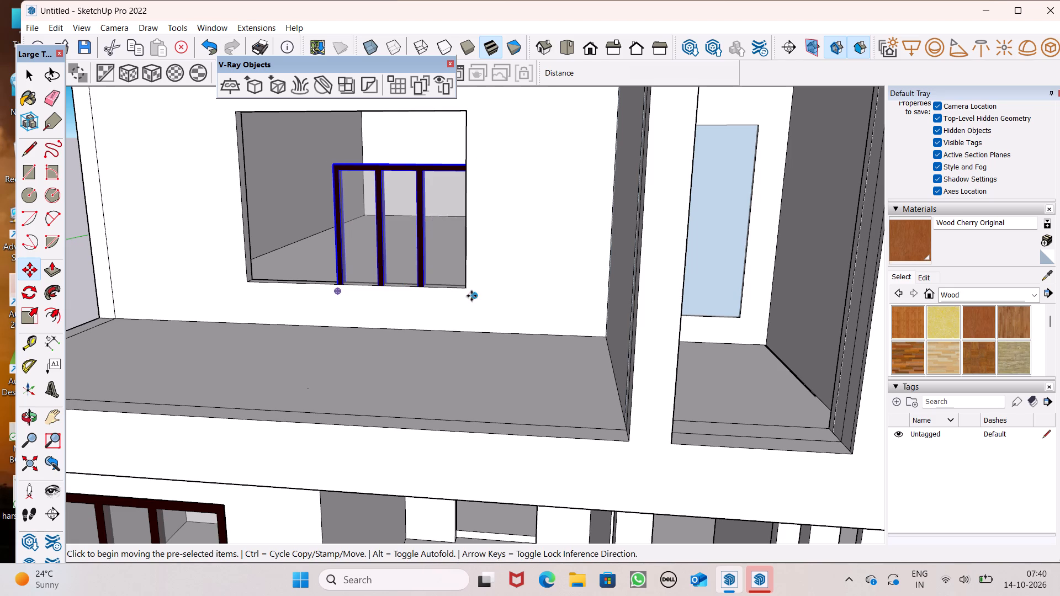
left_click_drag(471, 296, 453, 287)
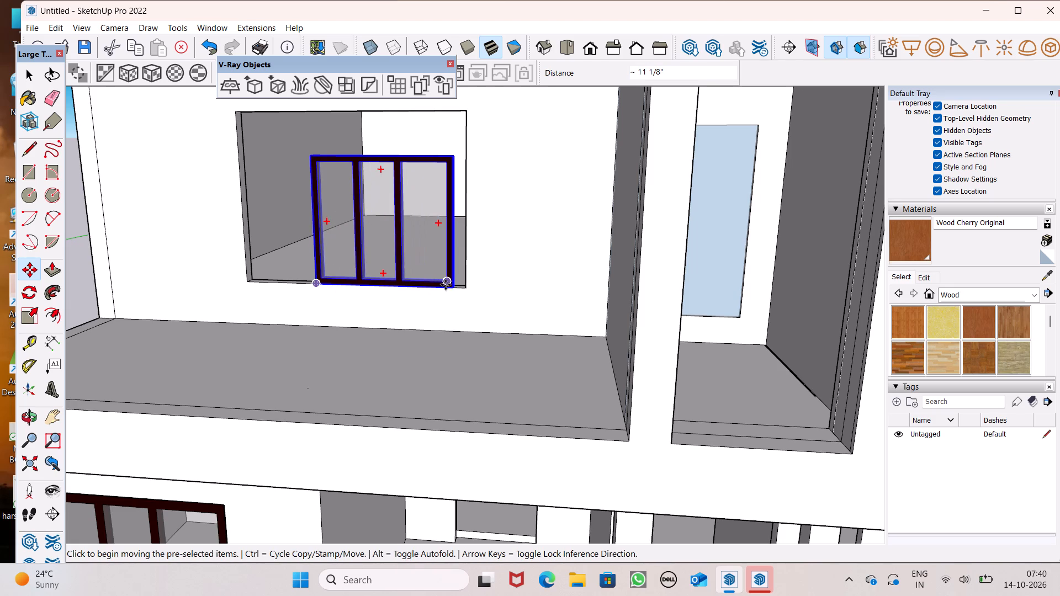
scroll(444, 282, "down", 3)
middle_click_drag(437, 283, 511, 322)
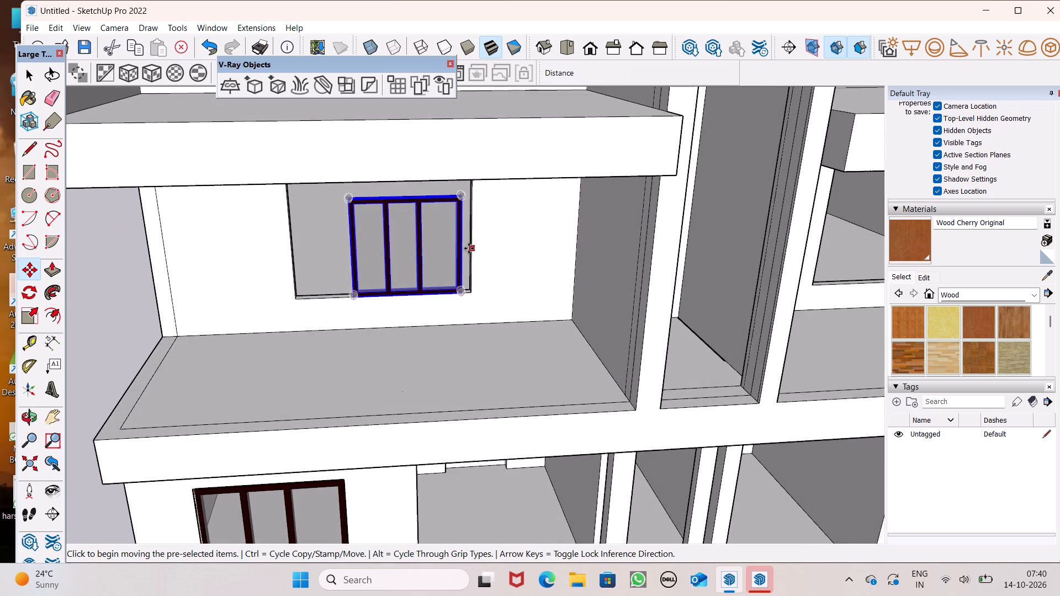
scroll(463, 244, "up", 7)
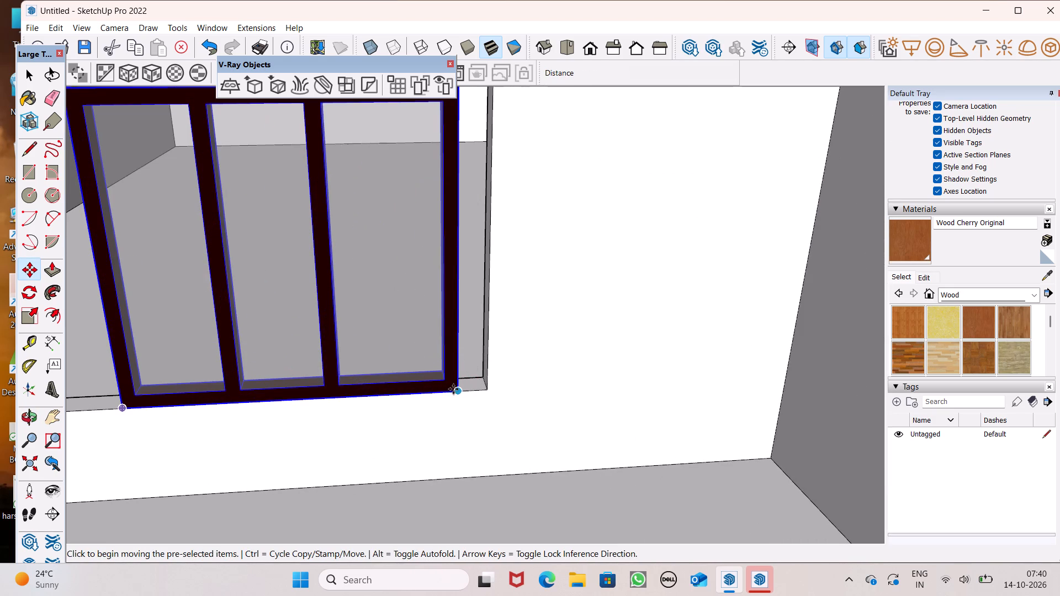
left_click_drag(459, 390, 486, 391)
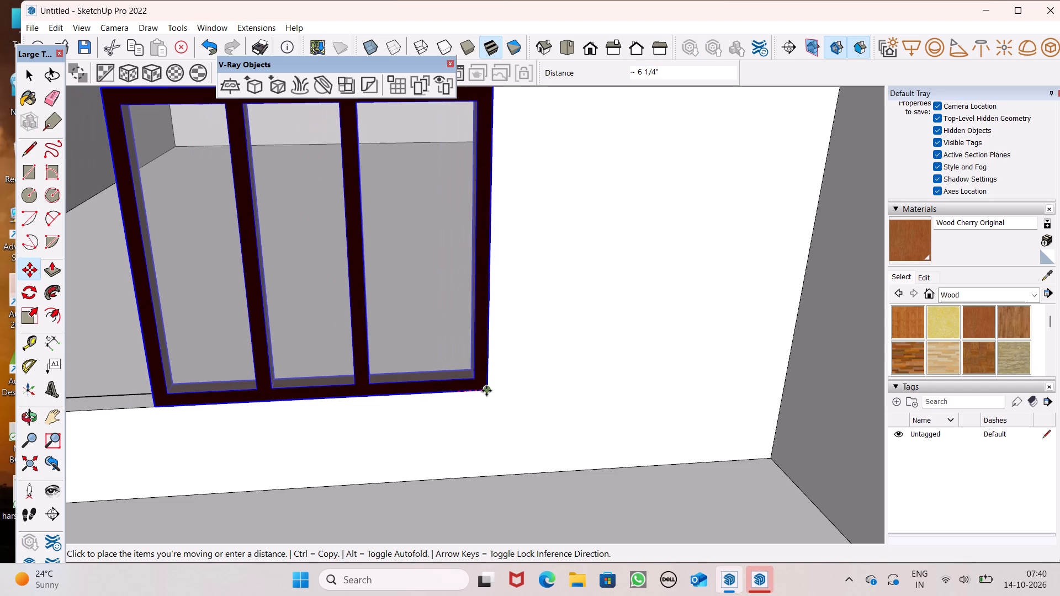
left_click_drag(486, 391, 487, 391)
scroll(576, 286, "down", 1)
middle_click_drag(576, 346, 417, 363)
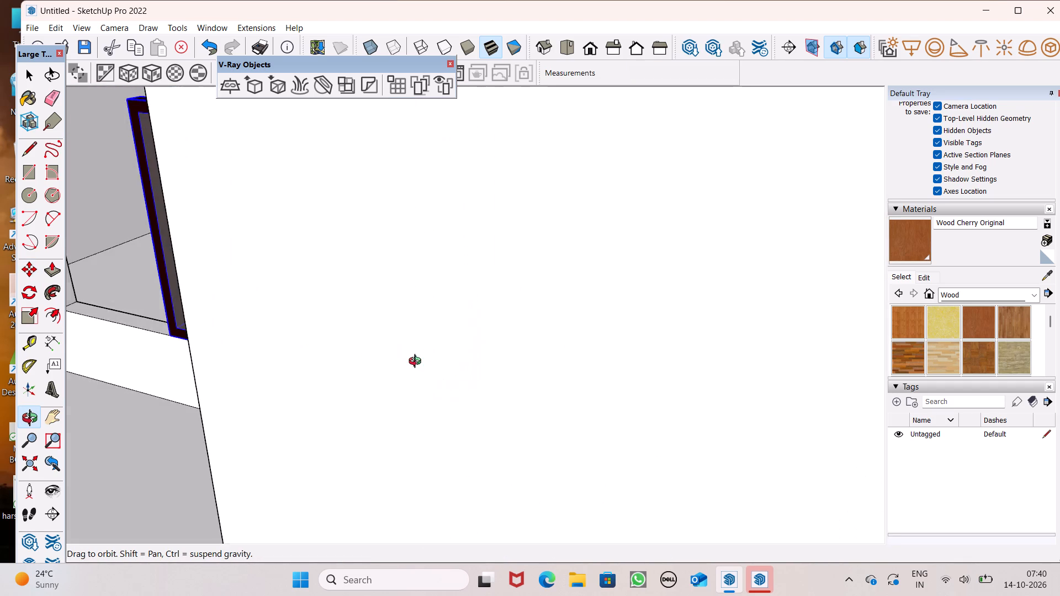
middle_click_drag(417, 363, 442, 352)
scroll(404, 368, "up", 3)
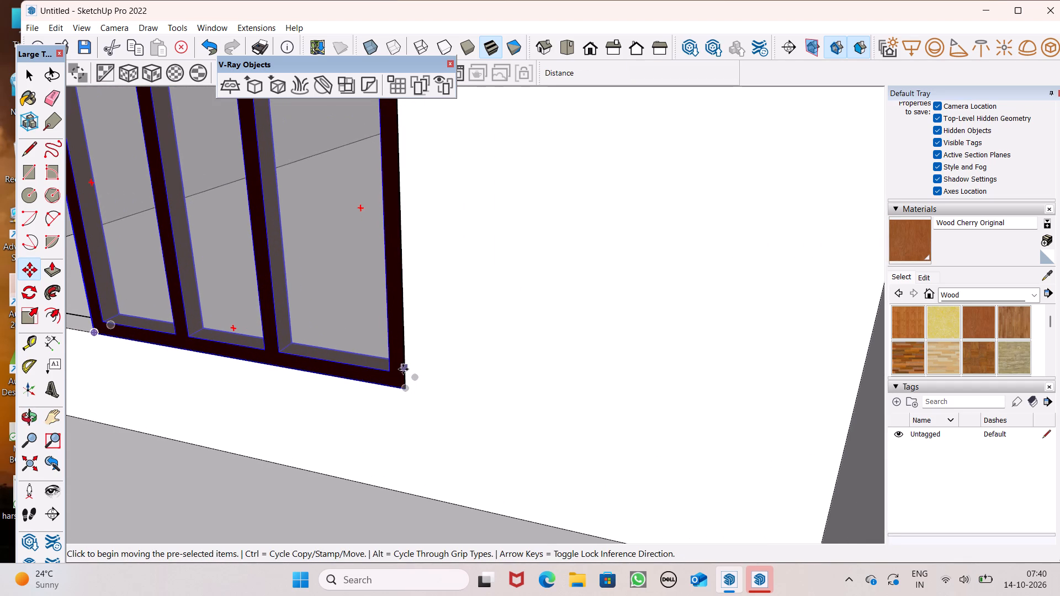
key("space")
Stretch the three-panel frame's width along the red axis by about 1.62 to the left edge of the first-floor opening.
scroll(537, 326, "down", 6)
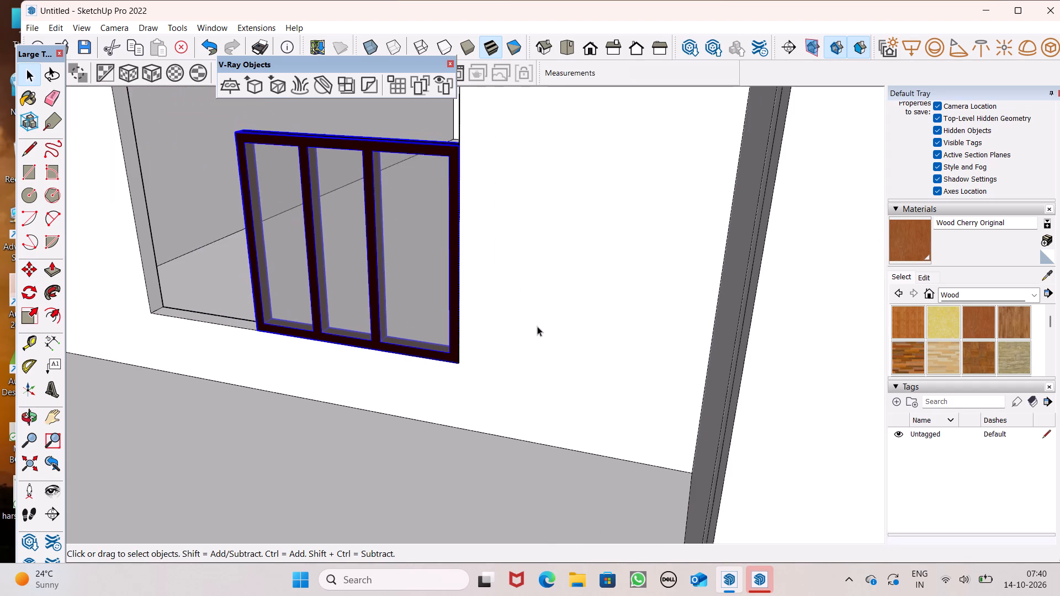
middle_click_drag(537, 326, 618, 264)
scroll(537, 326, "up", 1)
scroll(622, 264, "down", 4)
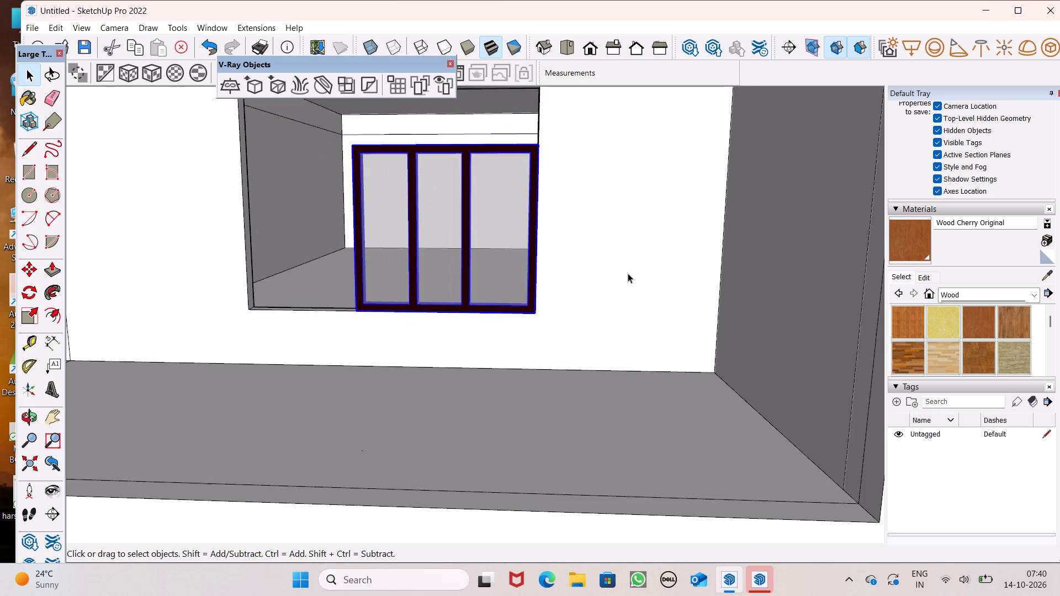
scroll(629, 306, "down", 5)
scroll(492, 180, "up", 4)
scroll(486, 188, "down", 1)
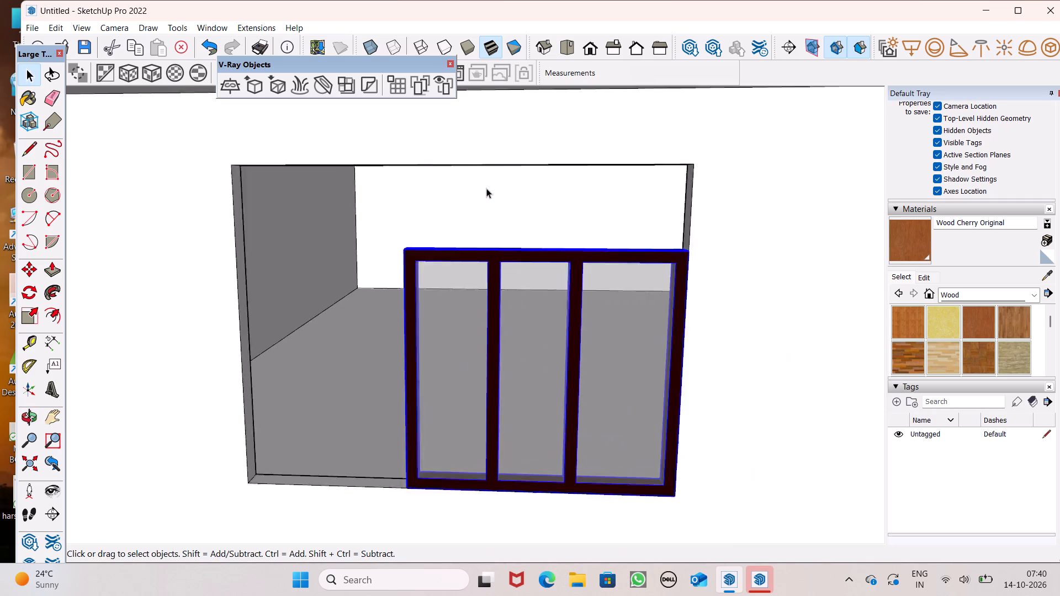
scroll(486, 188, "down", 1)
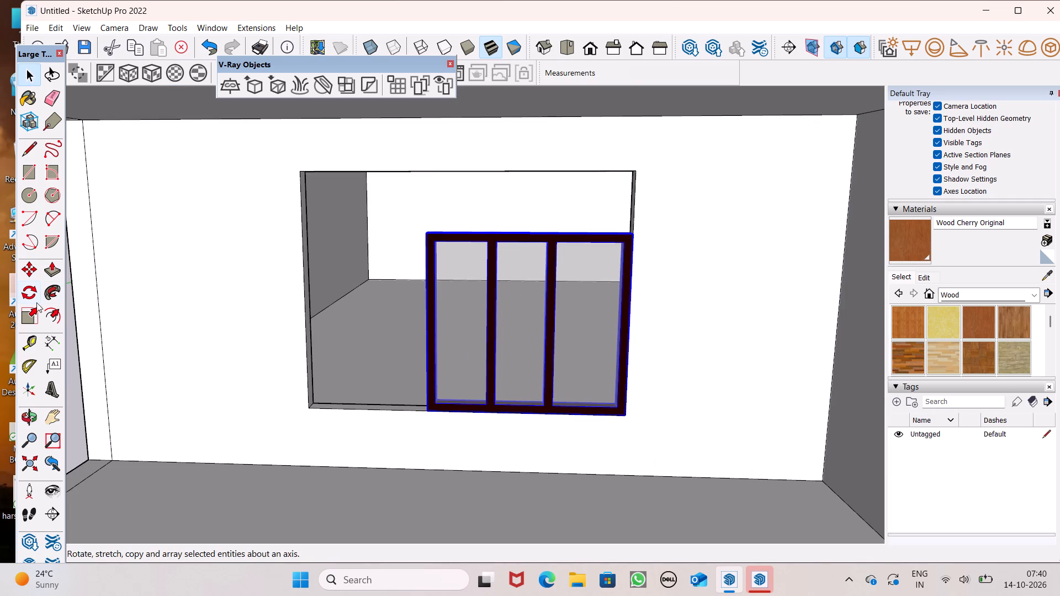
left_click(30, 312)
middle_click_drag(316, 386, 557, 423)
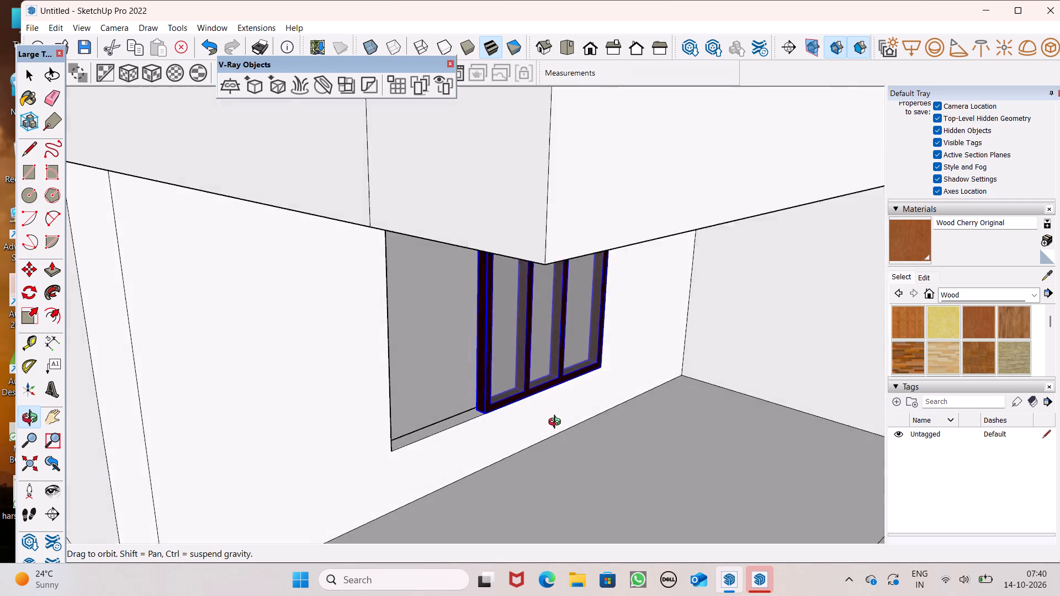
middle_click_drag(557, 423, 587, 376)
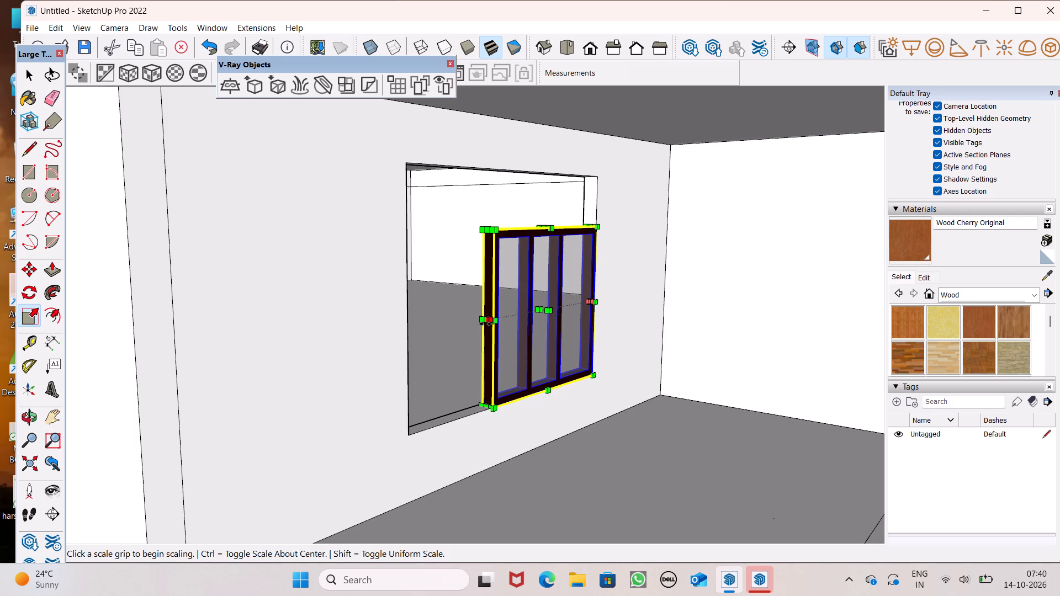
scroll(483, 324, "up", 5)
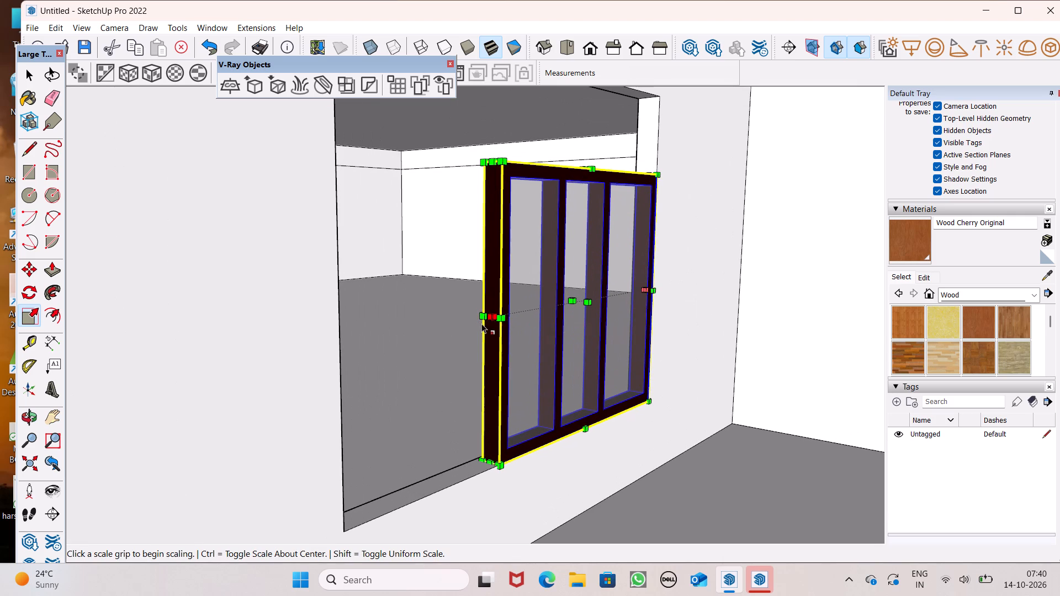
left_click_drag(489, 316, 335, 372)
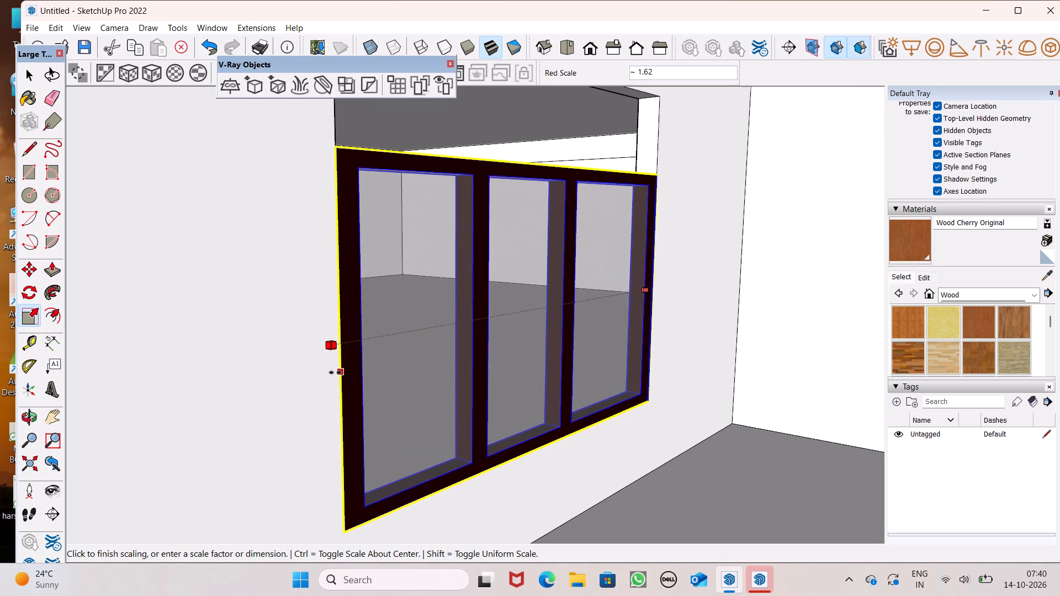
left_click_drag(335, 372, 334, 369)
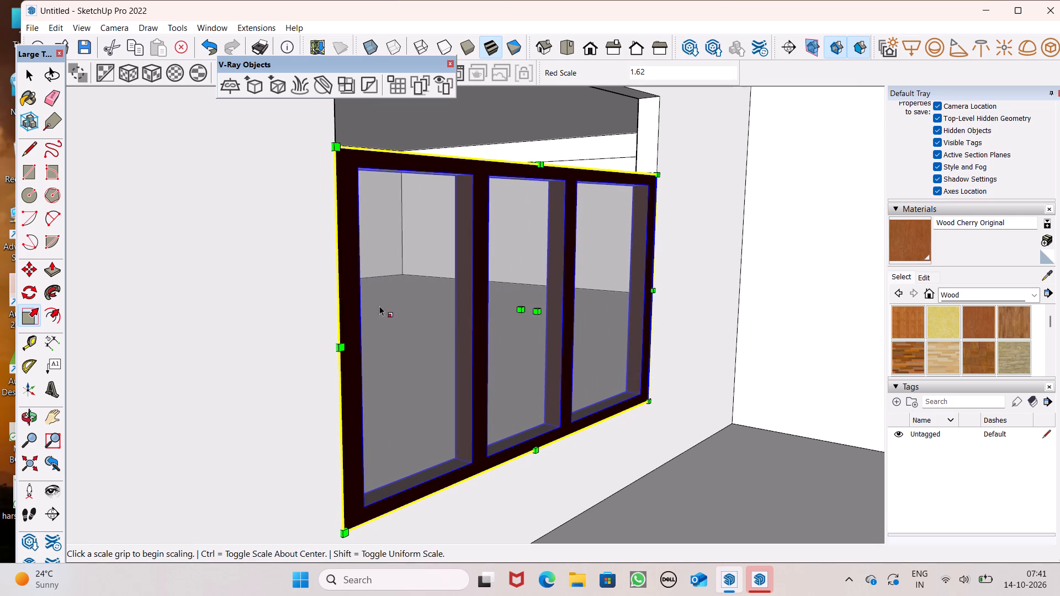
Stretch the three-panel frame's height by about 1.33 to the top edge of the first-floor opening and clear the selection.
scroll(514, 139, "up", 2)
middle_click_drag(549, 203, 557, 219)
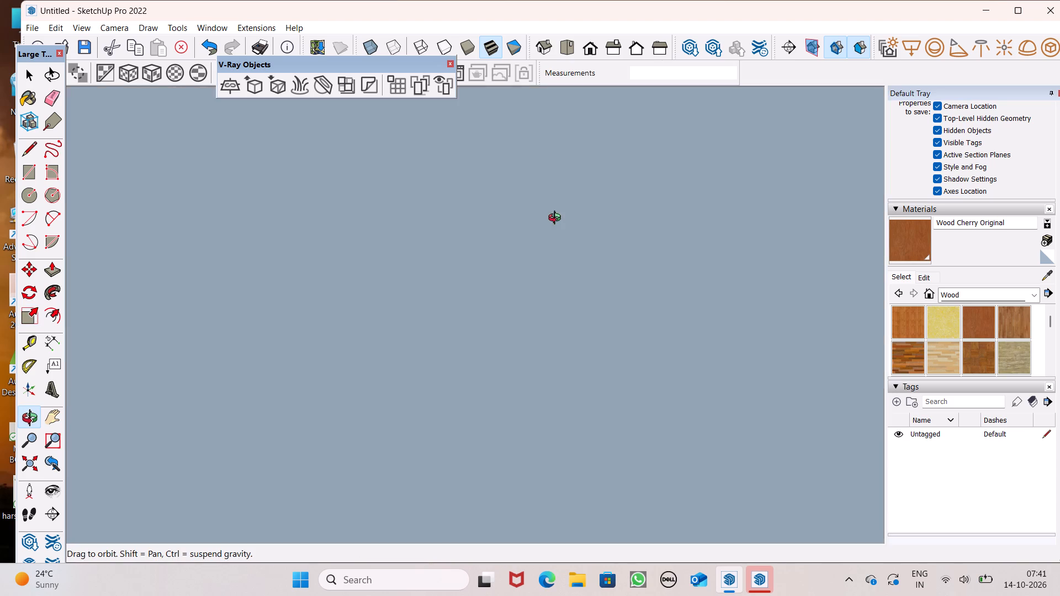
middle_click_drag(557, 219, 502, 193)
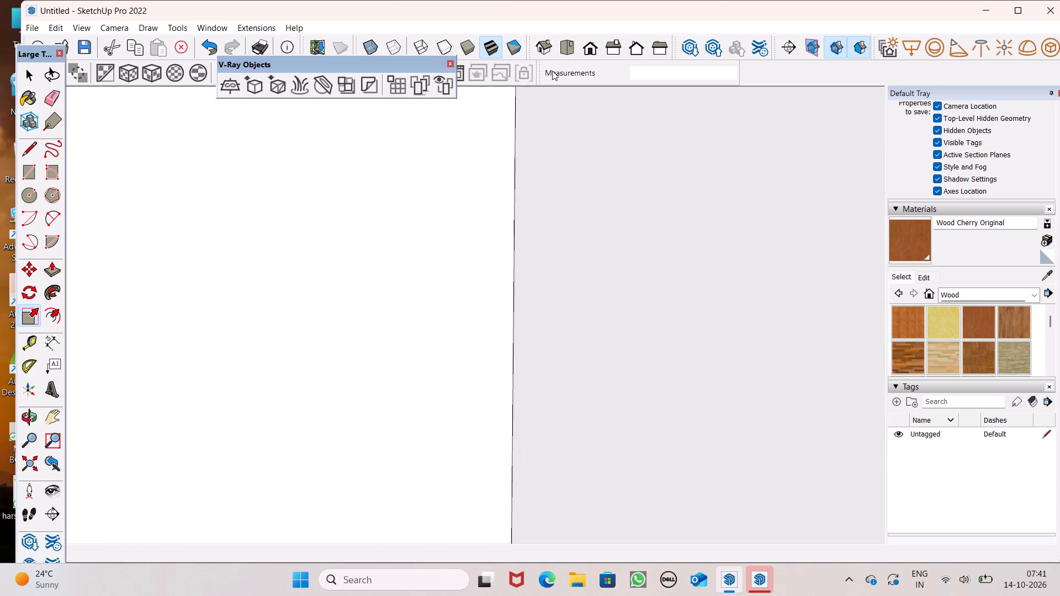
left_click(582, 54)
scroll(559, 246, "down", 2)
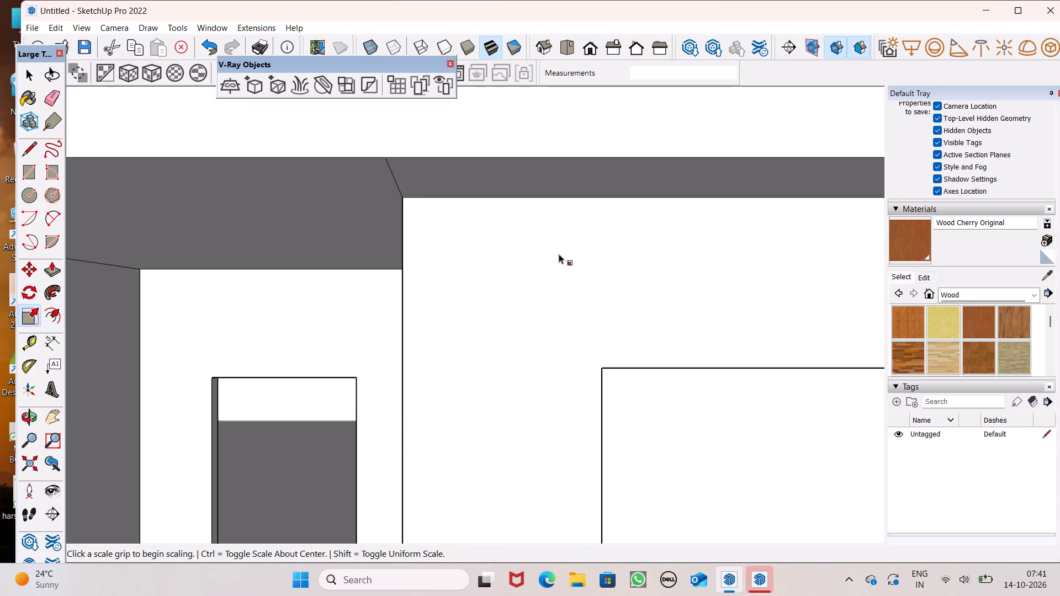
scroll(559, 254, "down", 20)
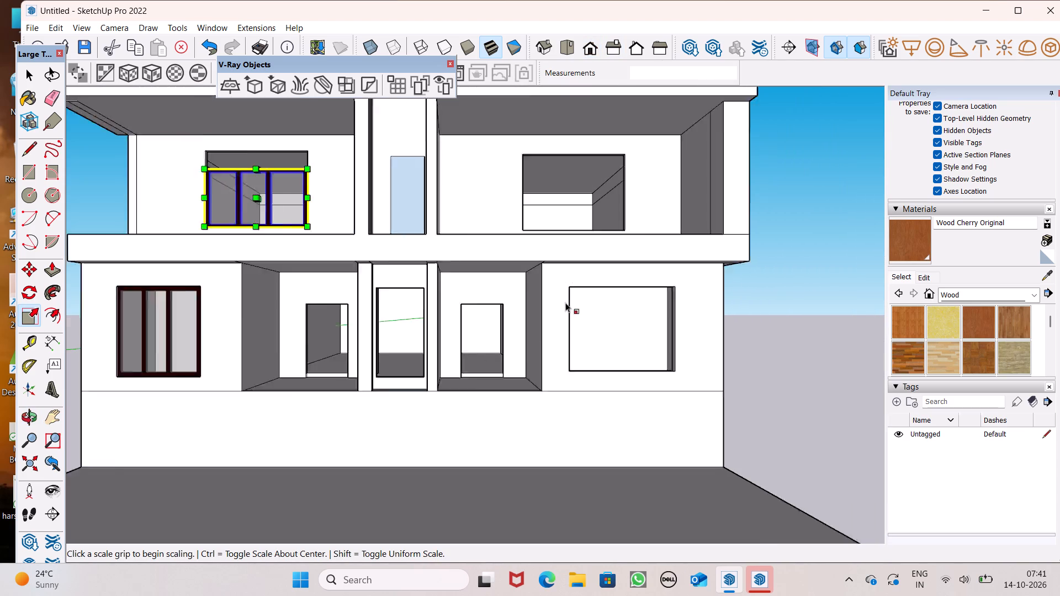
scroll(565, 302, "down", 2)
scroll(612, 204, "down", 4)
middle_click_drag(510, 259, 496, 312)
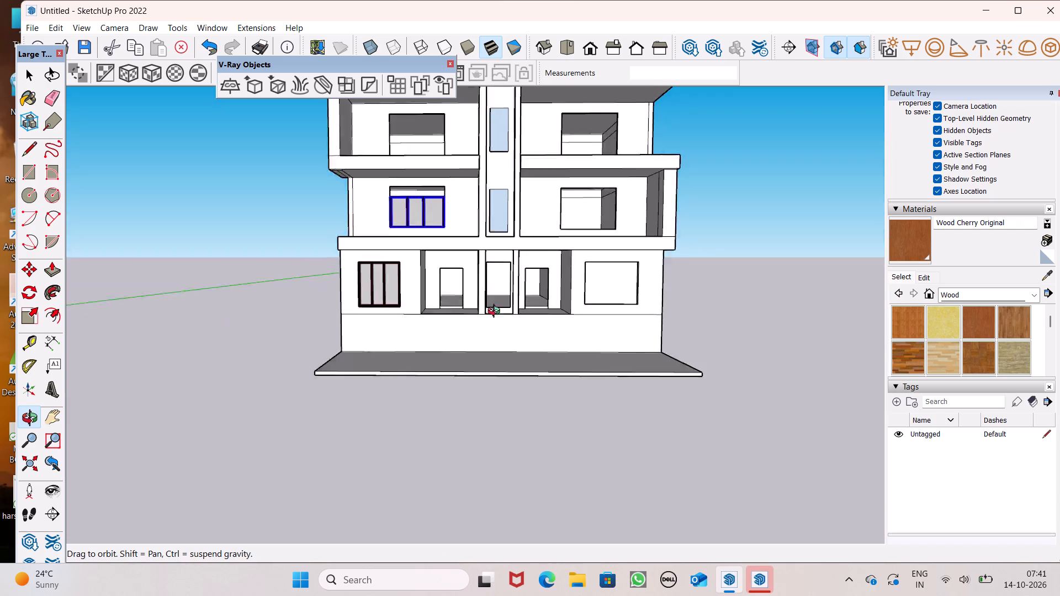
middle_click_drag(496, 312, 364, 338)
scroll(374, 201, "up", 7)
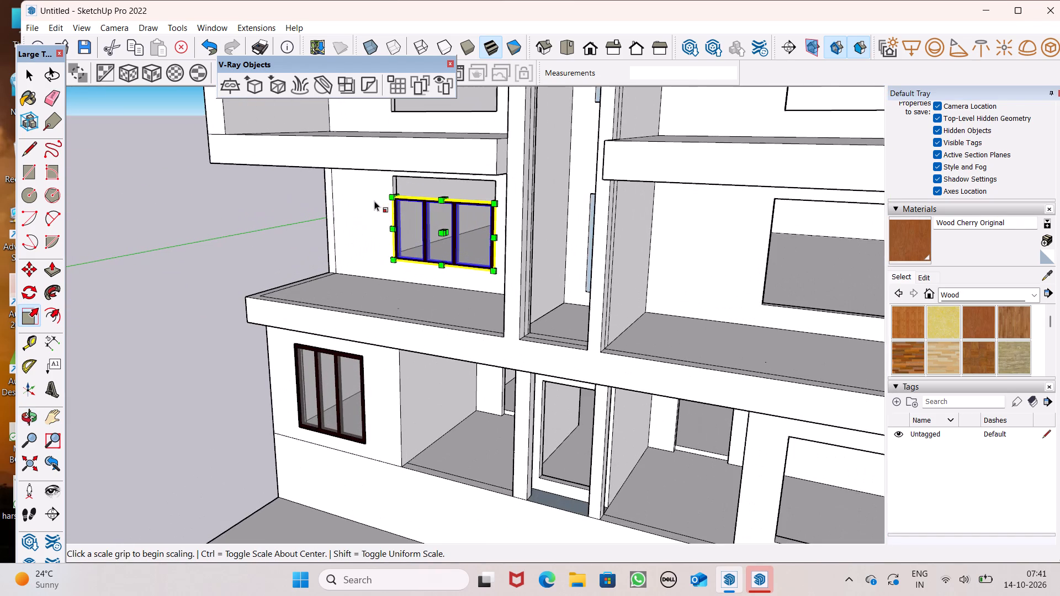
scroll(409, 202, "up", 14)
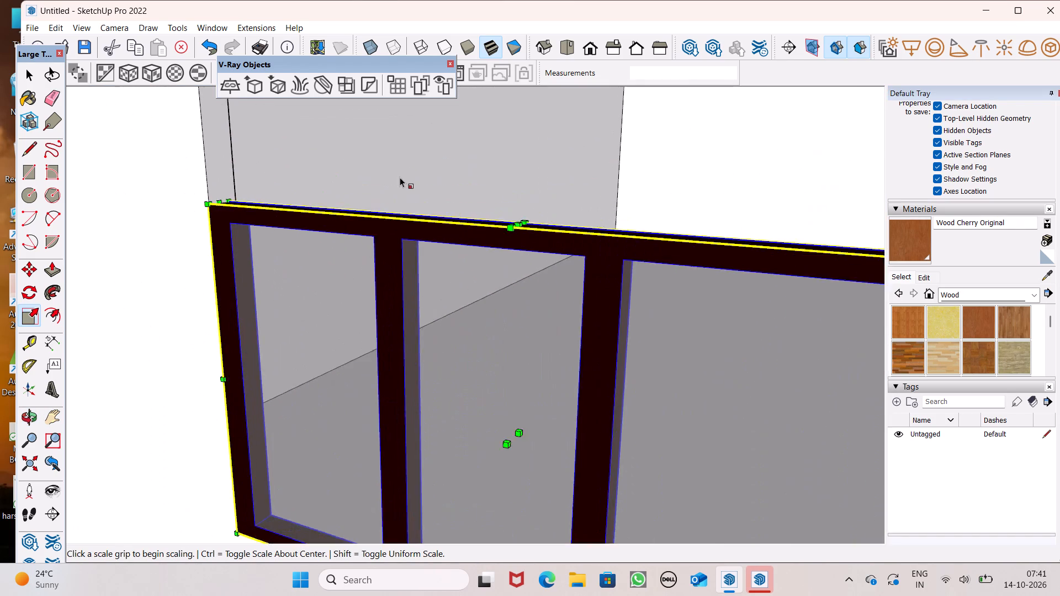
scroll(400, 177, "down", 3)
left_click_drag(479, 206, 490, 114)
scroll(434, 232, "down", 2)
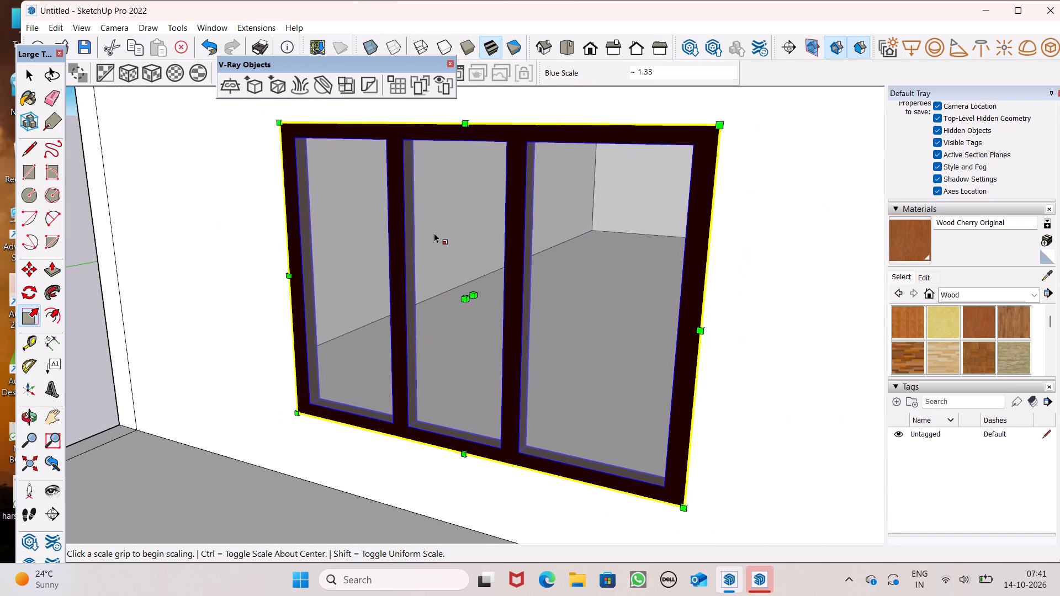
scroll(434, 233, "down", 17)
key("space")
left_click(41, 304)
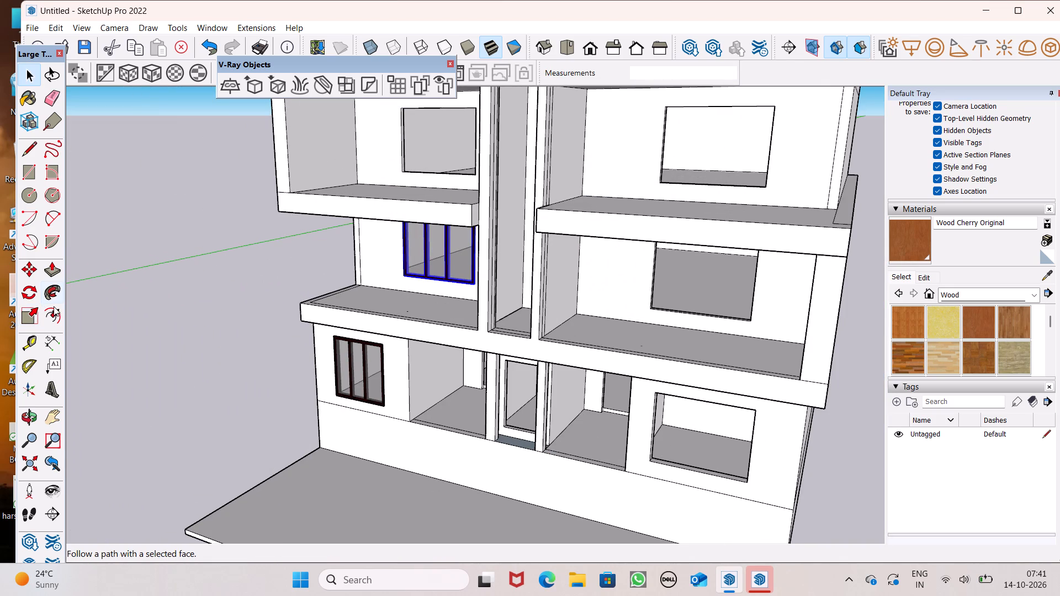
scroll(337, 277, "down", 2)
middle_click_drag(434, 337, 549, 310)
left_click(135, 314)
Copy the first-floor three-panel frame about 11' 9 1/4" up into the left-hand window opening on the floor above.
scroll(204, 292, "down", 2)
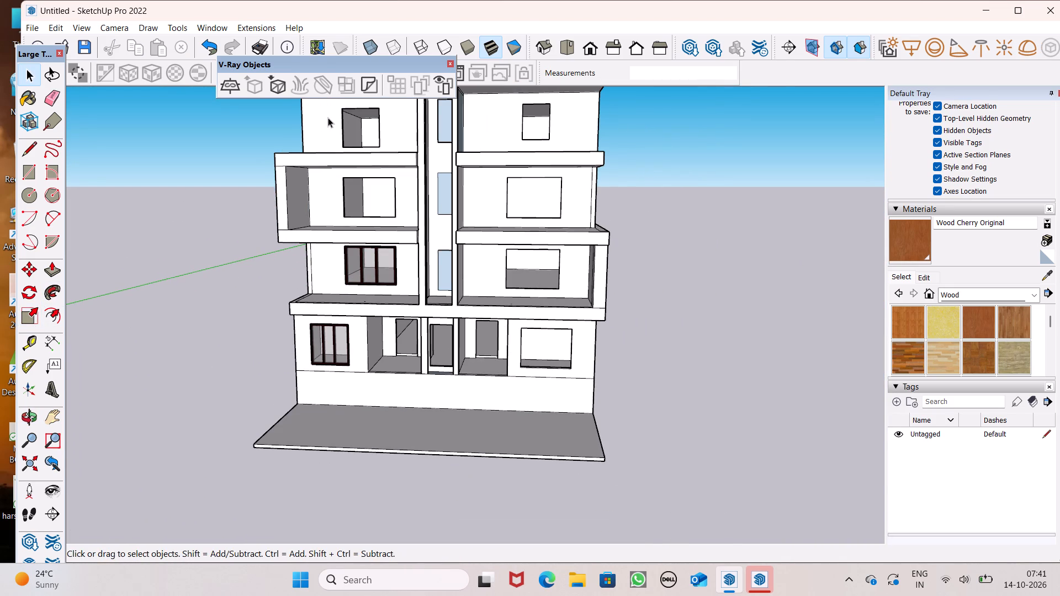
scroll(328, 118, "up", 5)
key("m")
key("Return")
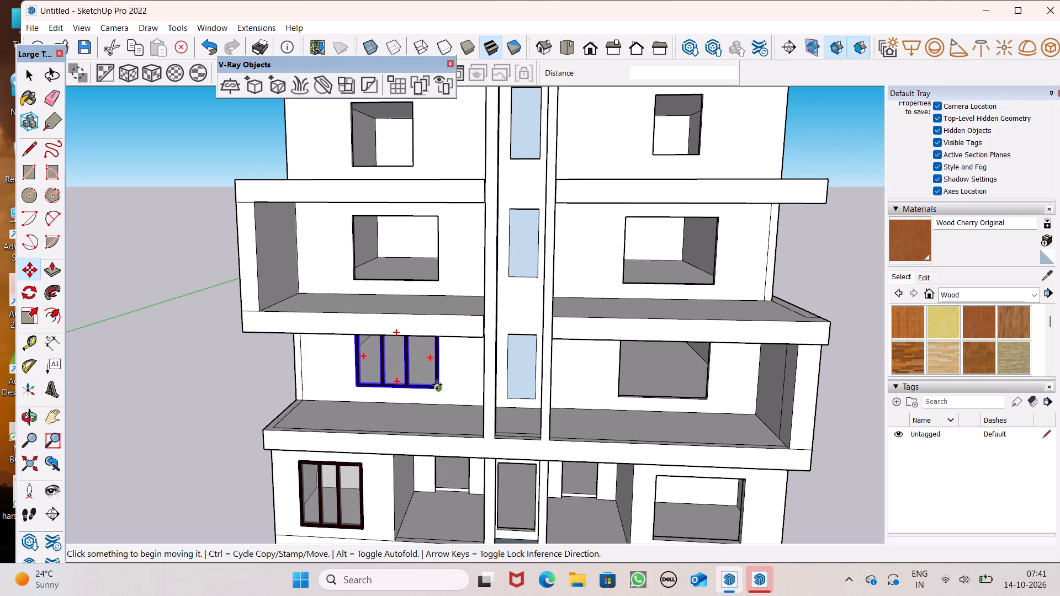
left_click_drag(438, 385, 433, 272)
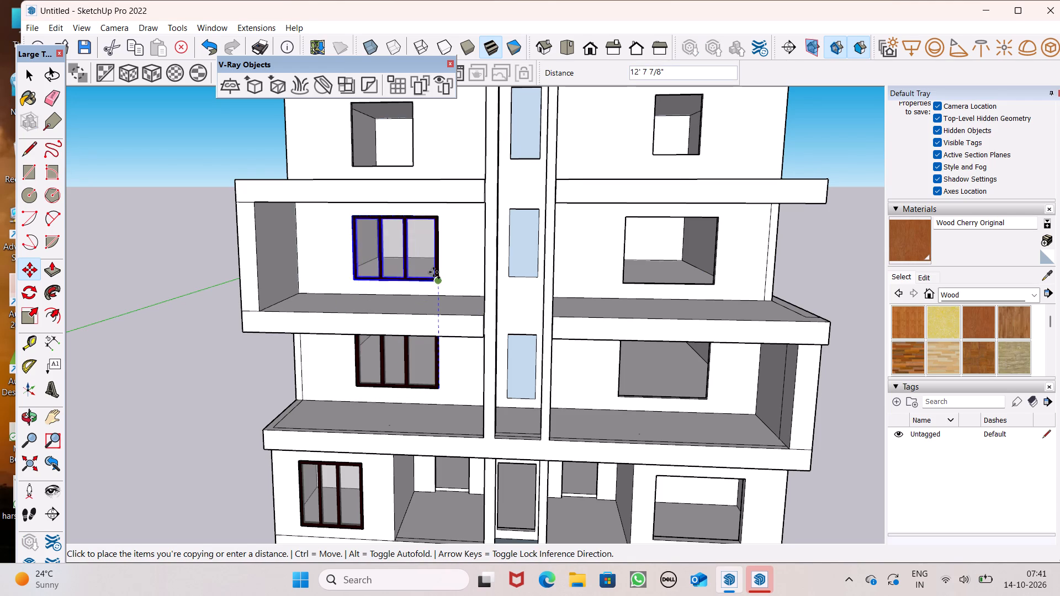
left_click_drag(433, 272, 432, 279)
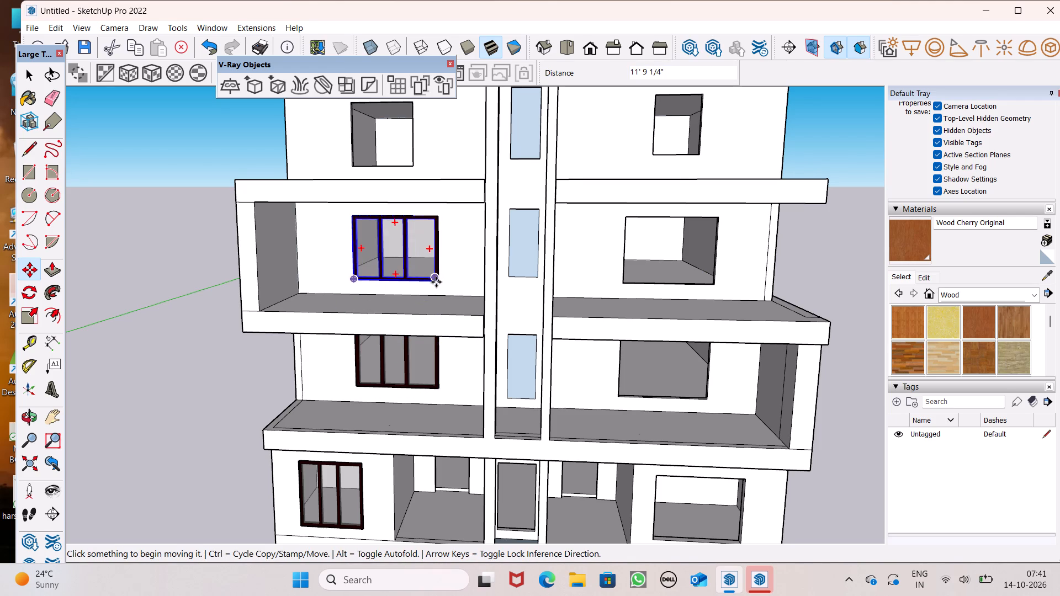
Copy the second-floor three-panel frame about 28' 8" across into the right-hand window opening on the same floor.
left_click_drag(434, 275, 511, 295)
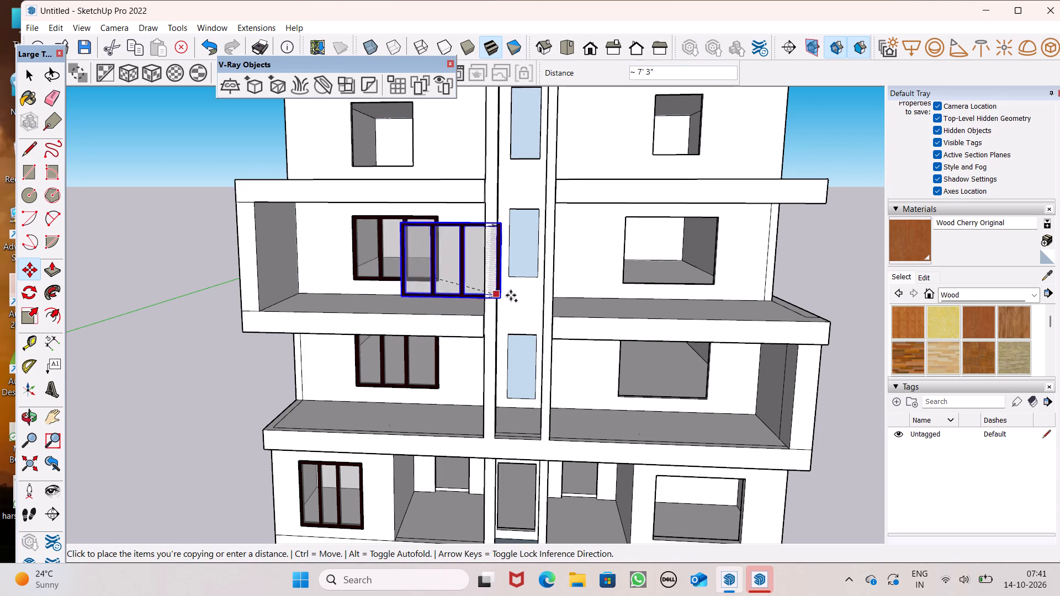
left_click_drag(511, 295, 706, 276)
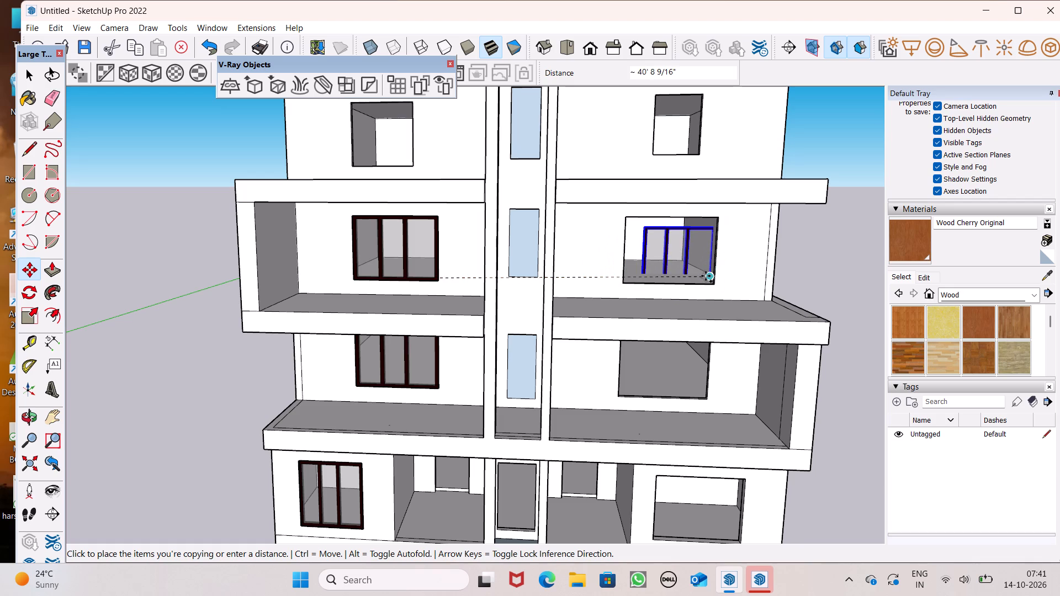
left_click_drag(706, 276, 714, 274)
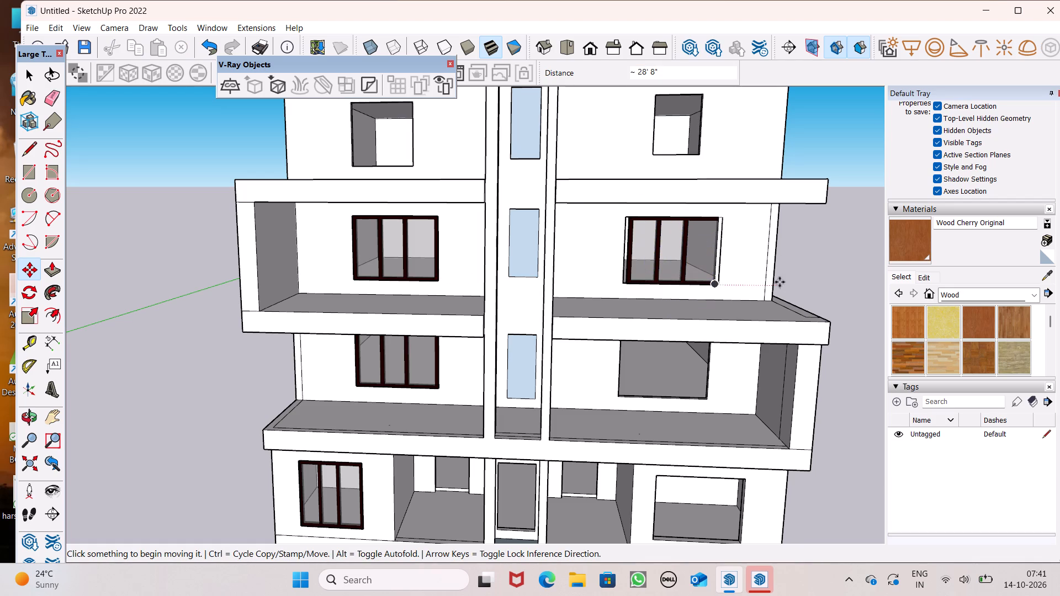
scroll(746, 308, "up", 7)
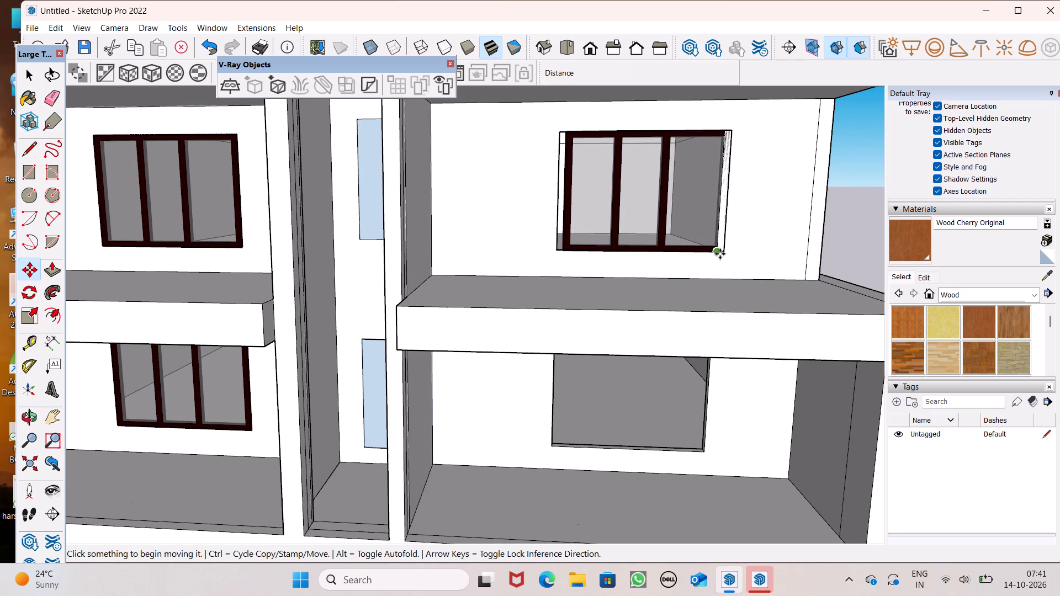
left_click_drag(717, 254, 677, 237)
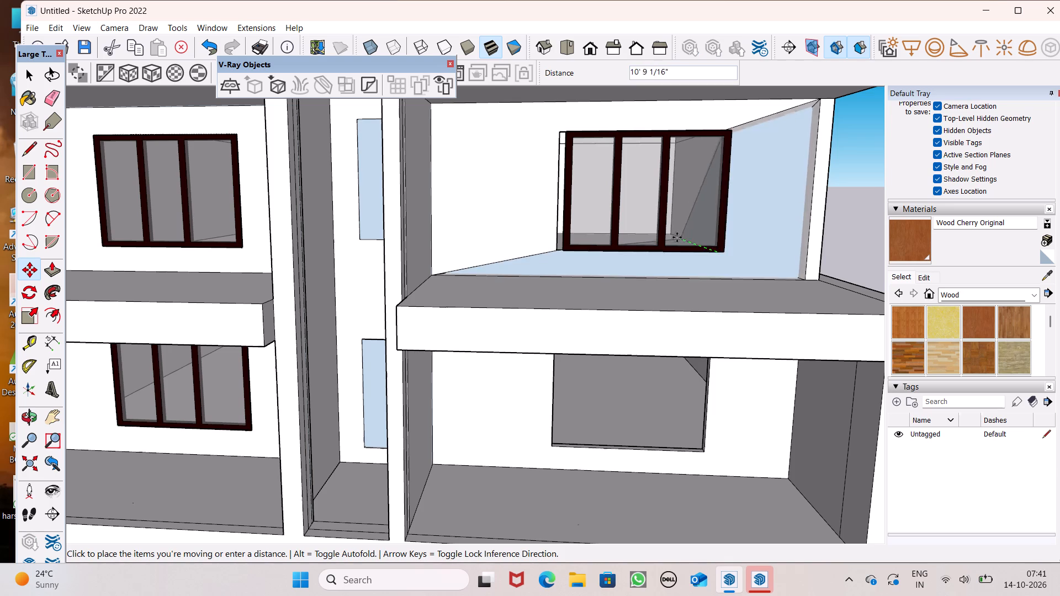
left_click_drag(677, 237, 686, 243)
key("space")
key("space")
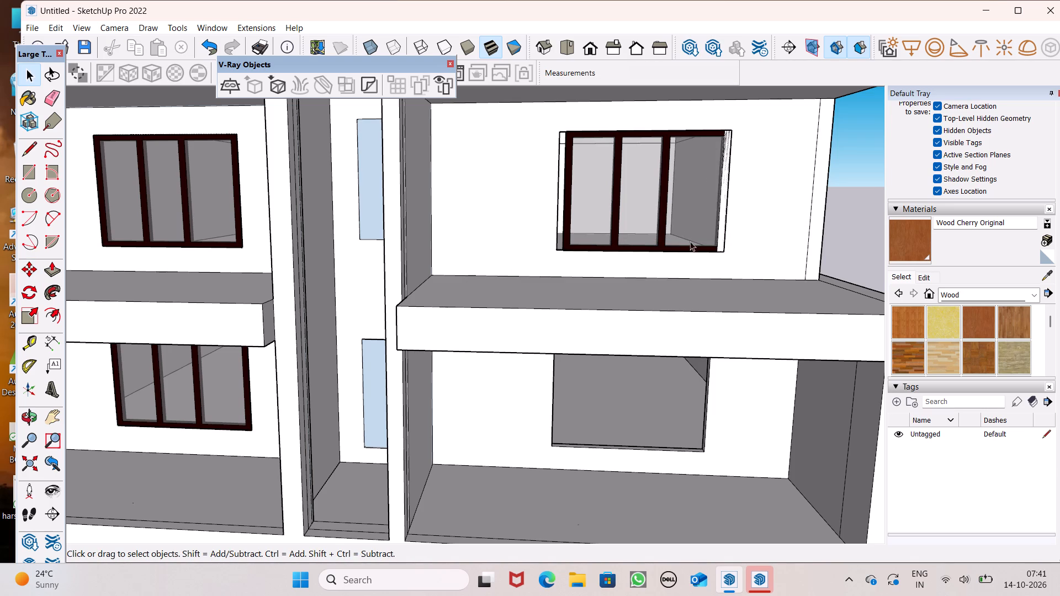
Move the second floor's right-hand three-panel frame about 4 5/8" to the lower right corner of its opening.
left_click(680, 245)
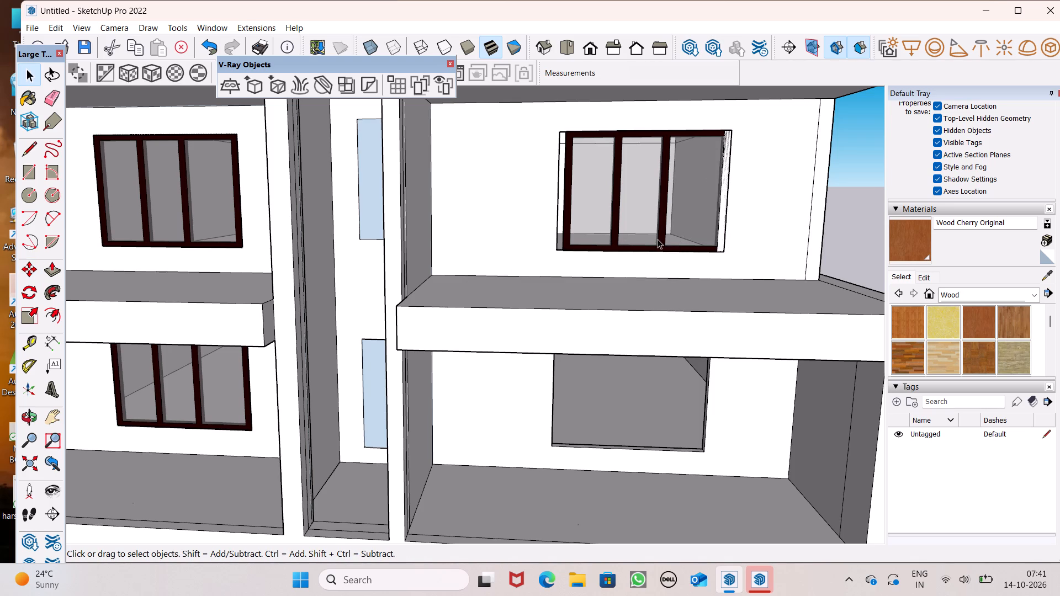
key("m")
key("Return")
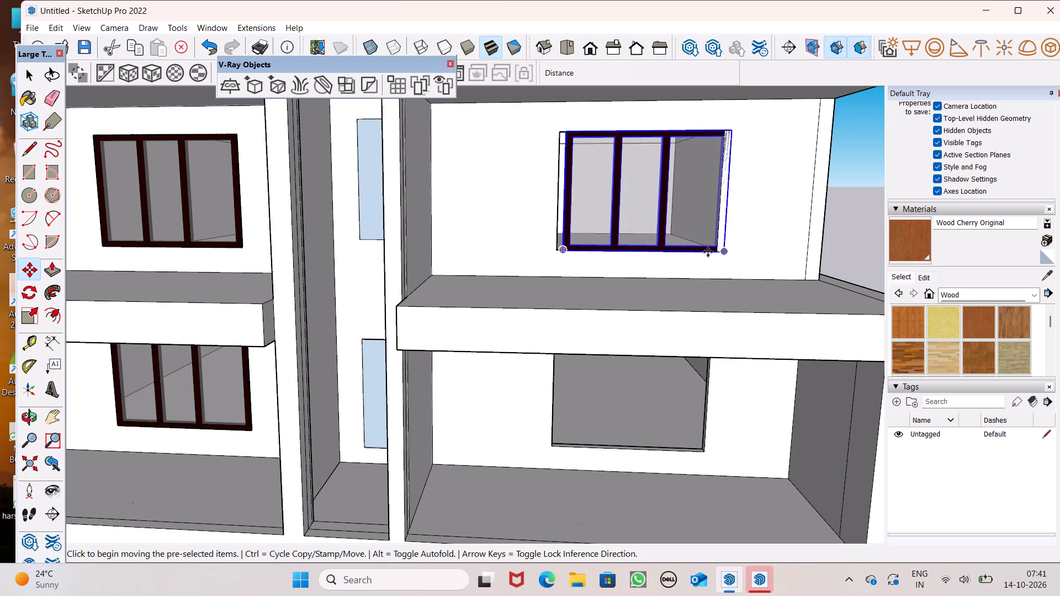
left_click_drag(726, 253, 720, 251)
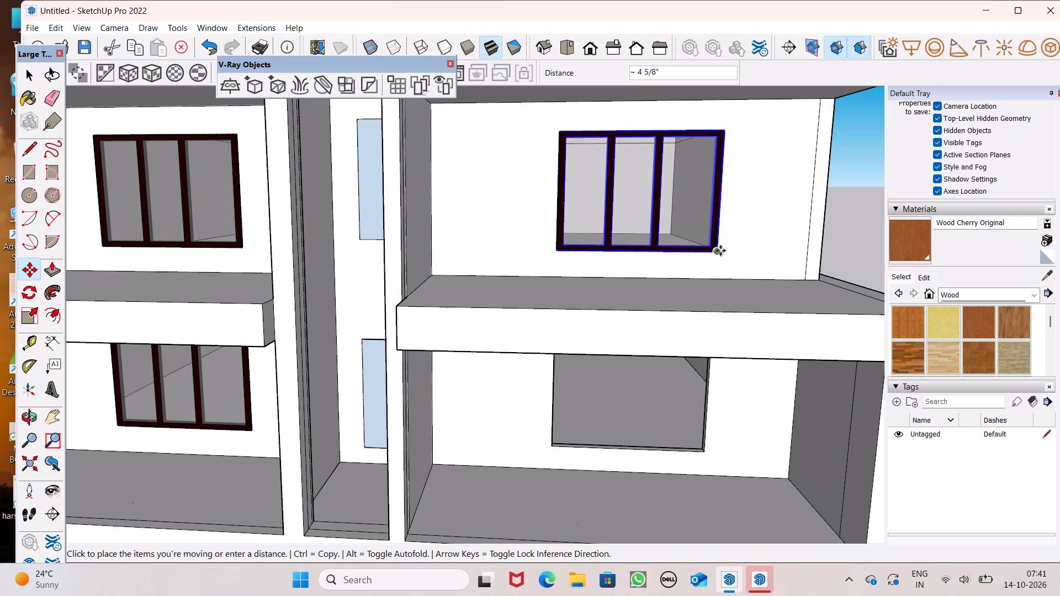
left_click(719, 252)
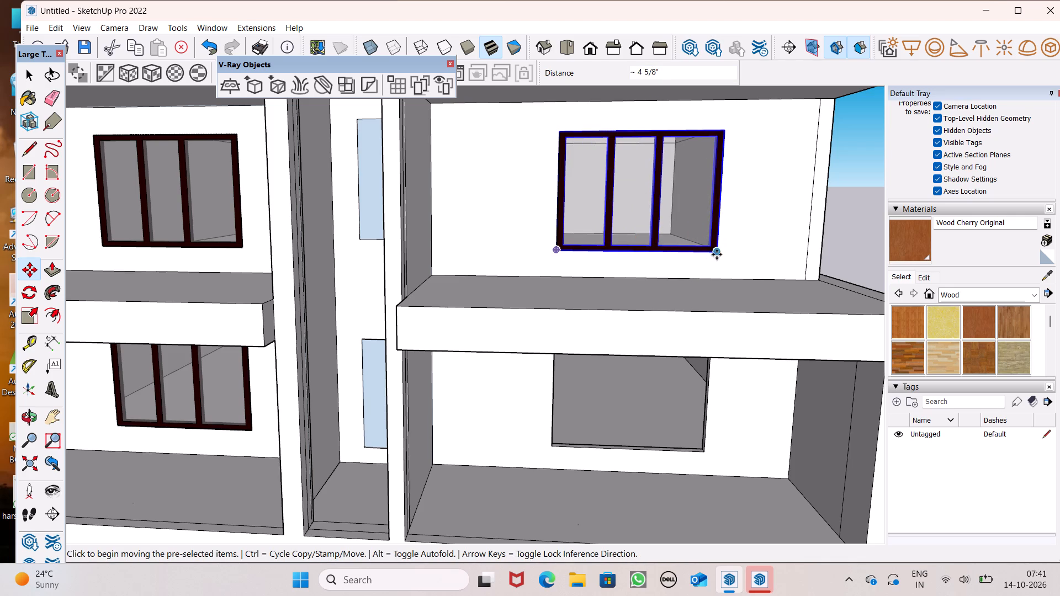
Copy the second floor's right-hand three-panel frame straight down into the first-floor opening below and clear the selection.
left_click_drag(717, 254, 699, 461)
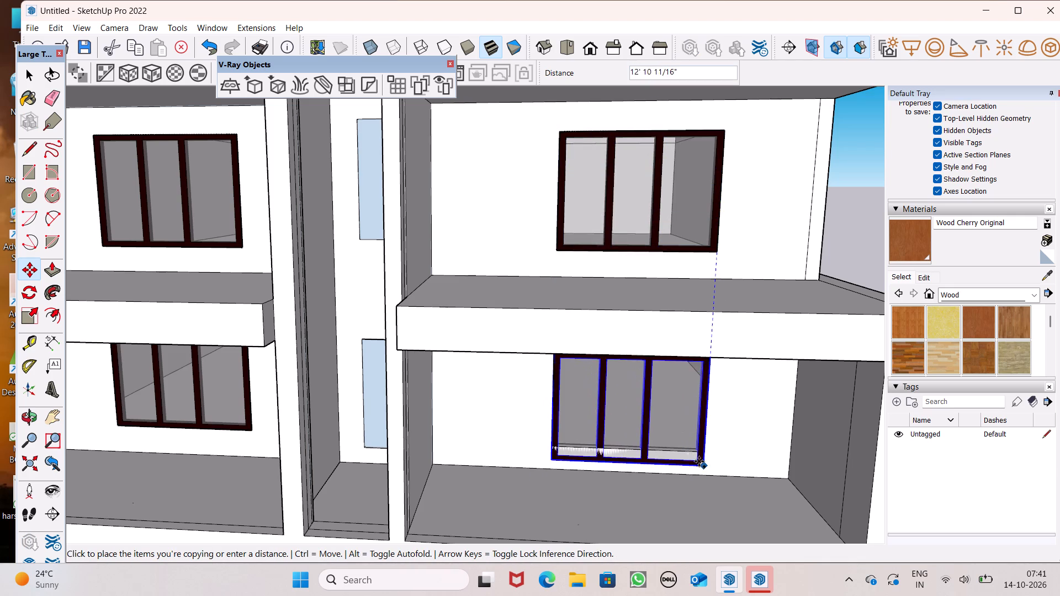
left_click_drag(699, 461, 703, 449)
middle_click_drag(761, 501, 768, 474)
scroll(768, 474, "up", 1)
key("space")
scroll(562, 389, "down", 11)
left_click(788, 340)
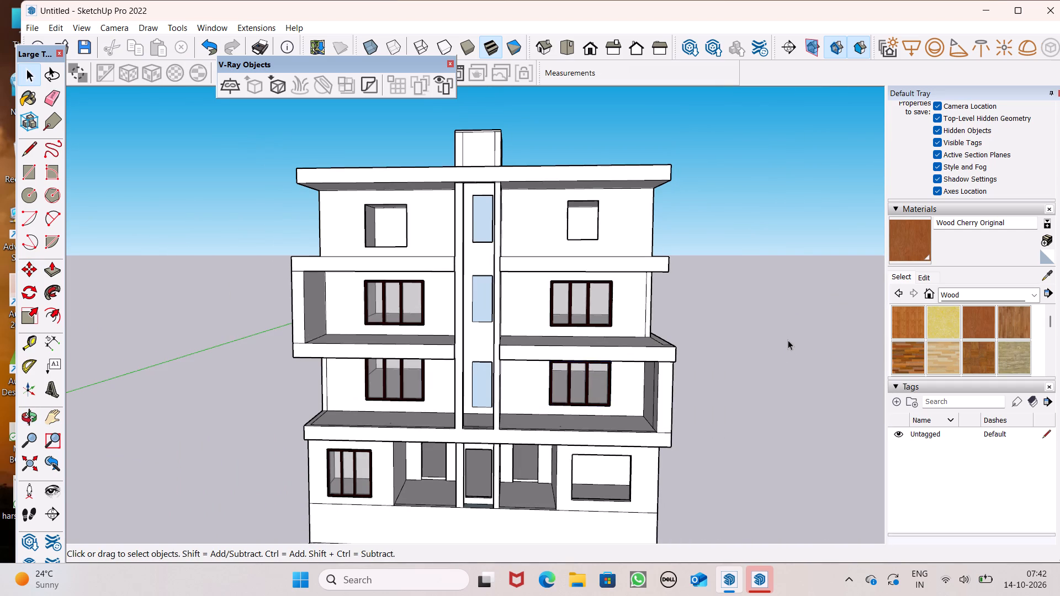
Copy the first floor's right-hand three-panel frame about 14' 10 15/16" down to the right-hand window opening on the ground floor.
scroll(685, 409, "up", 4)
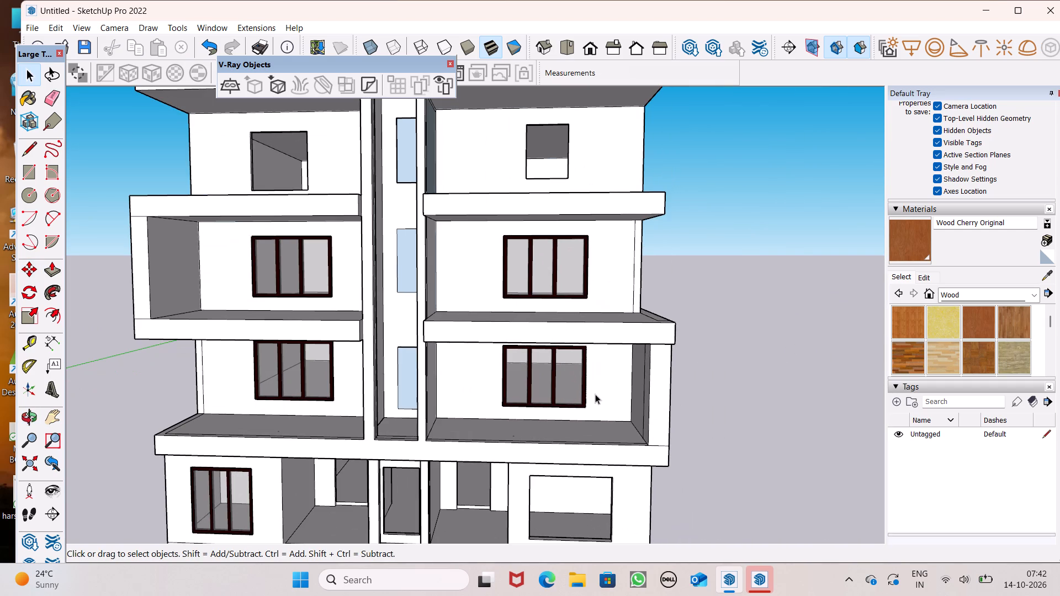
left_click(547, 381)
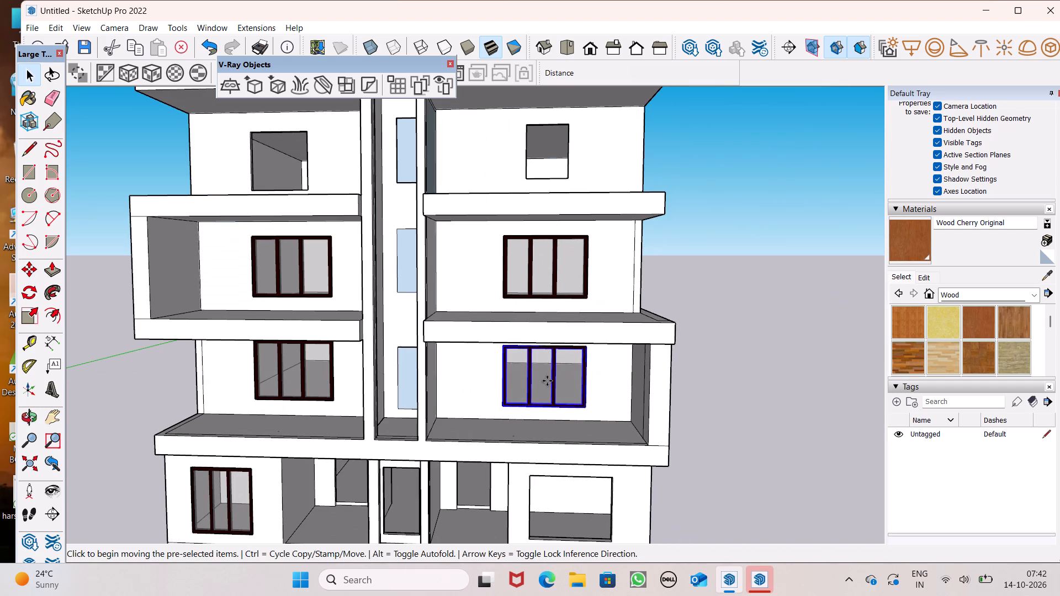
key("m")
key("Return")
left_click_drag(580, 407, 582, 408)
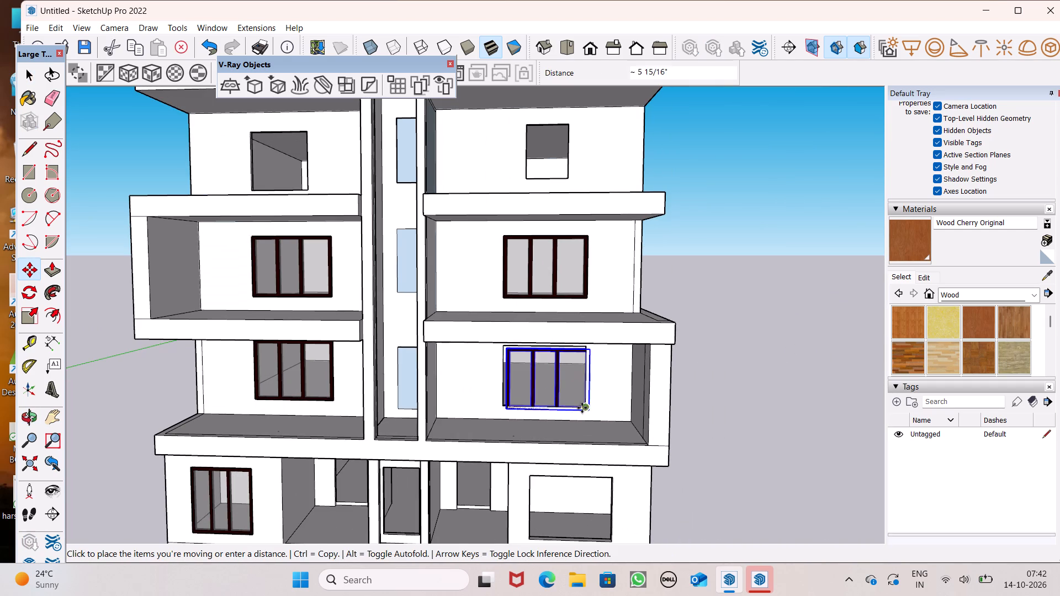
left_click_drag(582, 408, 617, 464)
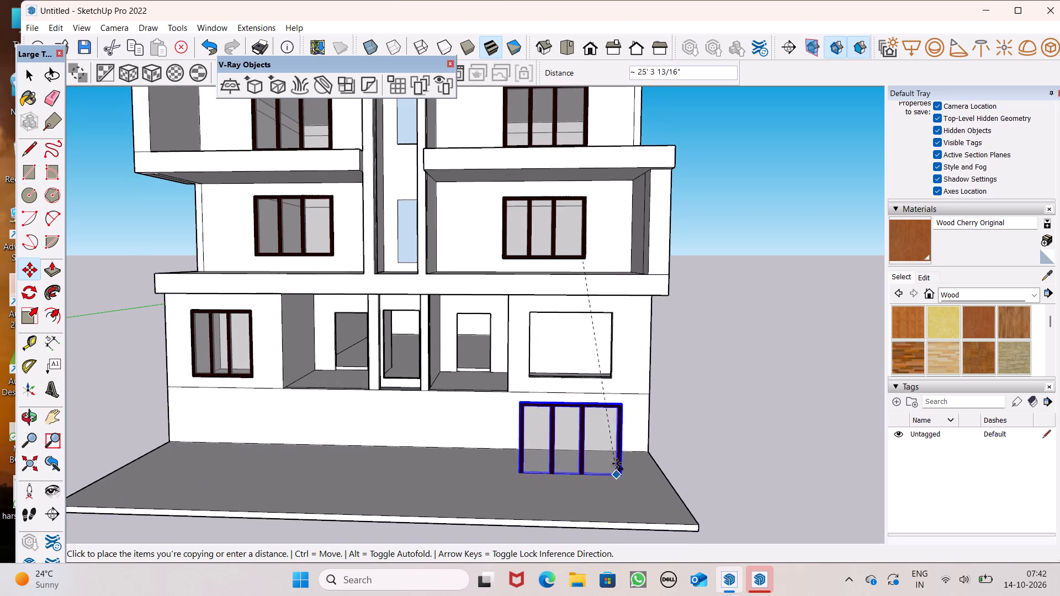
left_click_drag(617, 464, 623, 379)
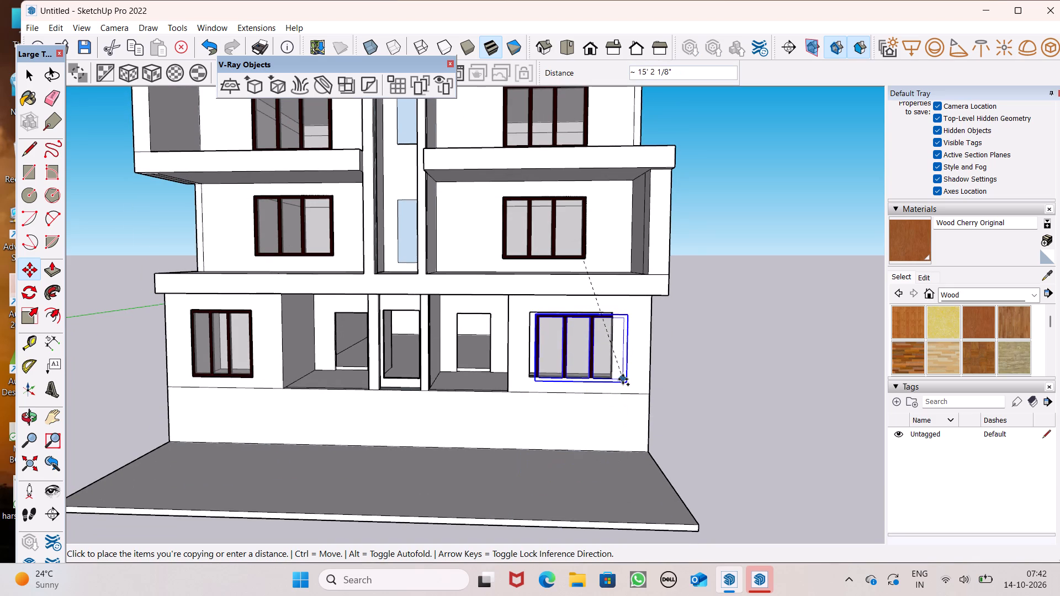
left_click_drag(623, 379, 605, 381)
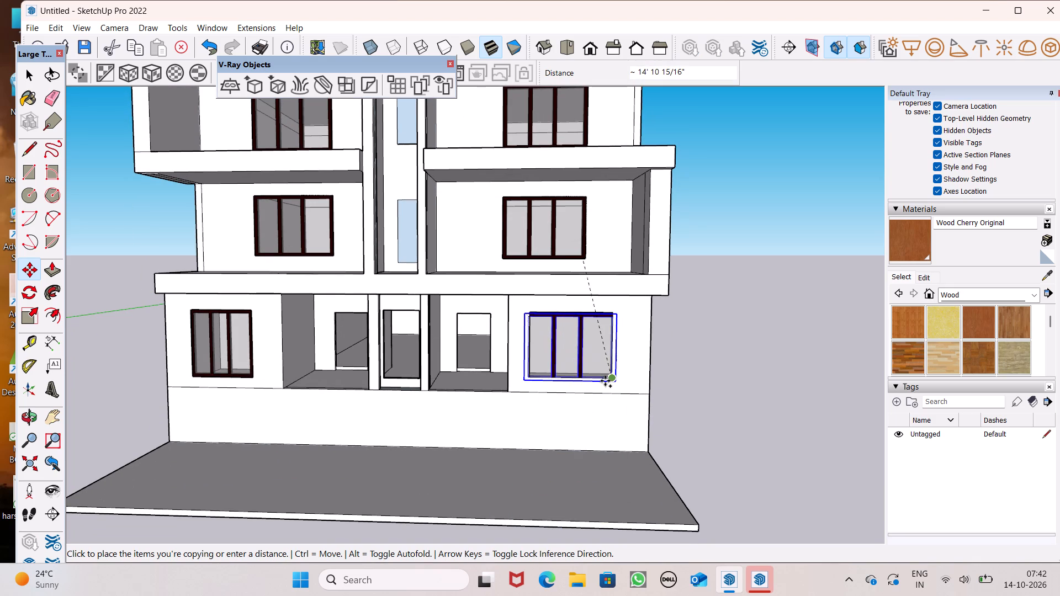
left_click_drag(605, 381, 613, 375)
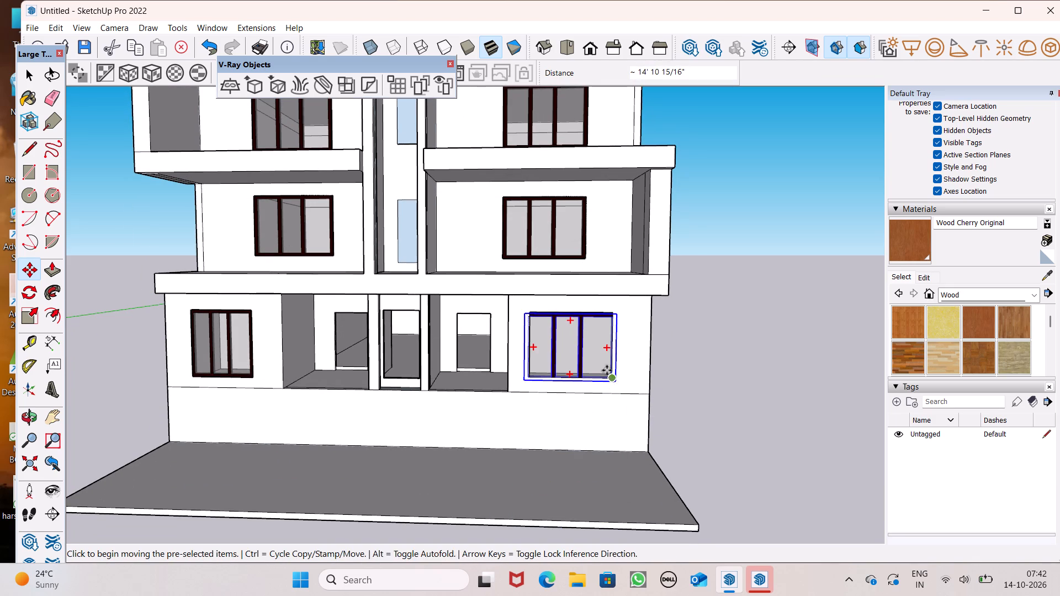
Move the ground-floor frame copy about 4 7/8" to the lower right corner of its opening.
scroll(622, 386, "up", 7)
scroll(619, 329, "up", 7)
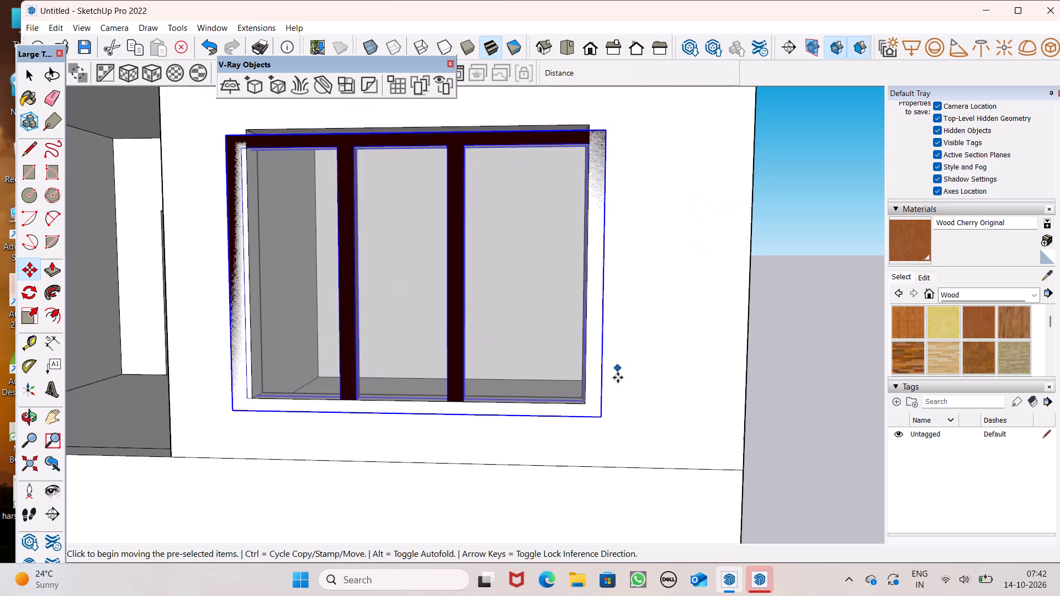
left_click_drag(605, 418, 574, 392)
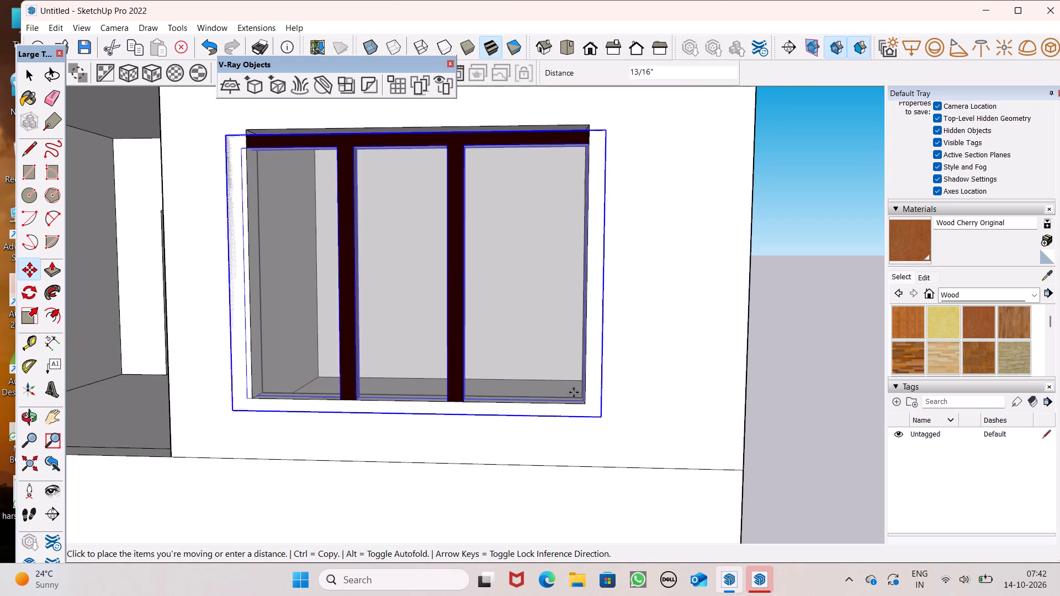
left_click_drag(574, 392, 587, 408)
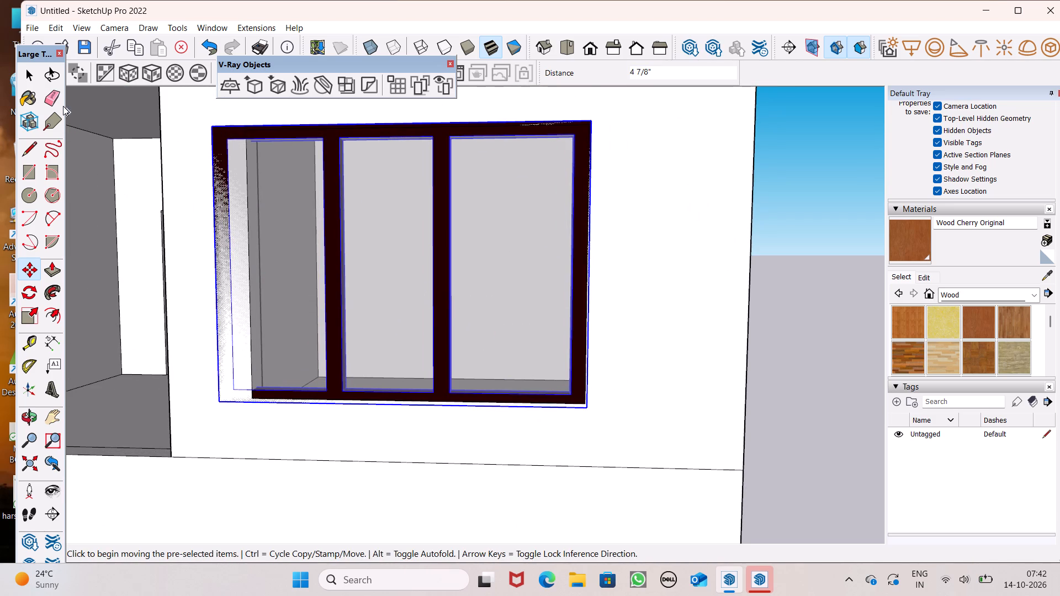
Scale the ground-floor frame copy down uniformly from its upper left corner so it fits inside the opening.
left_click(28, 323)
left_click_drag(215, 131, 232, 162)
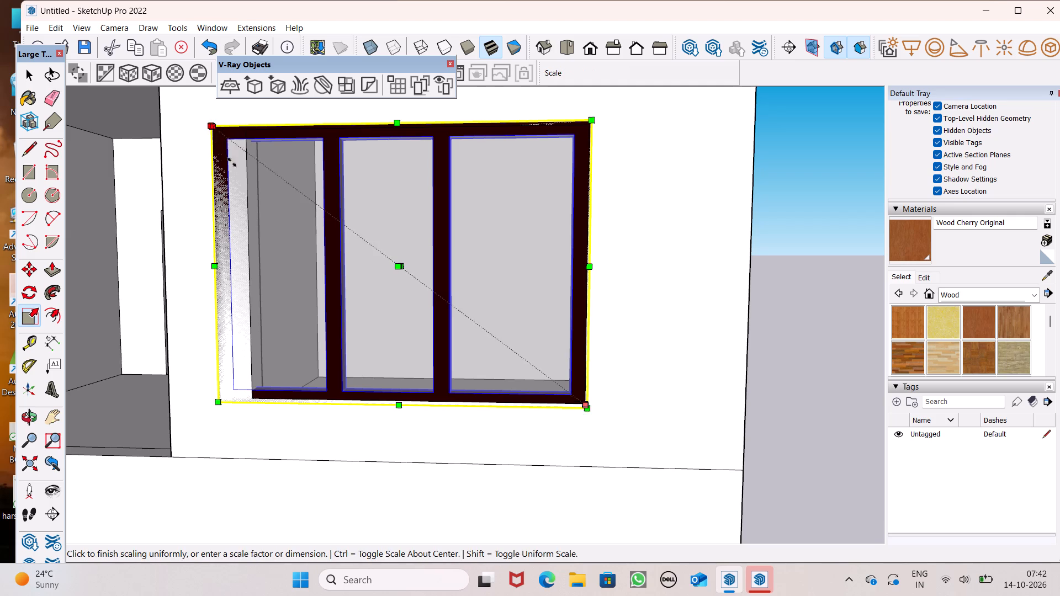
left_click_drag(232, 162, 311, 268)
Stretch the reduced frame's width along the red axis to the left edge of the ground-floor opening.
middle_click_drag(331, 345, 497, 354)
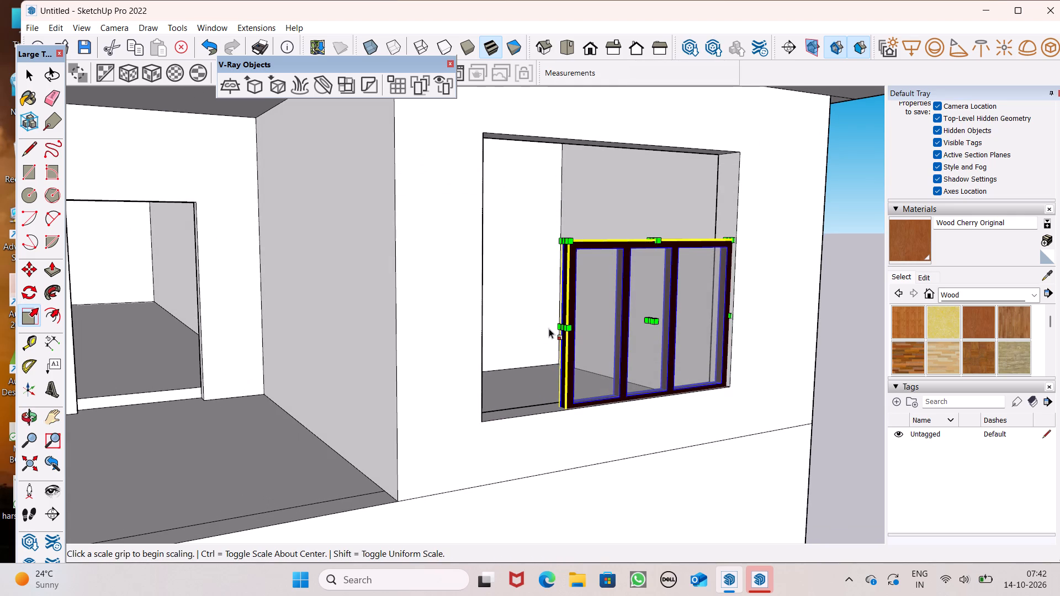
left_click_drag(561, 327, 534, 326)
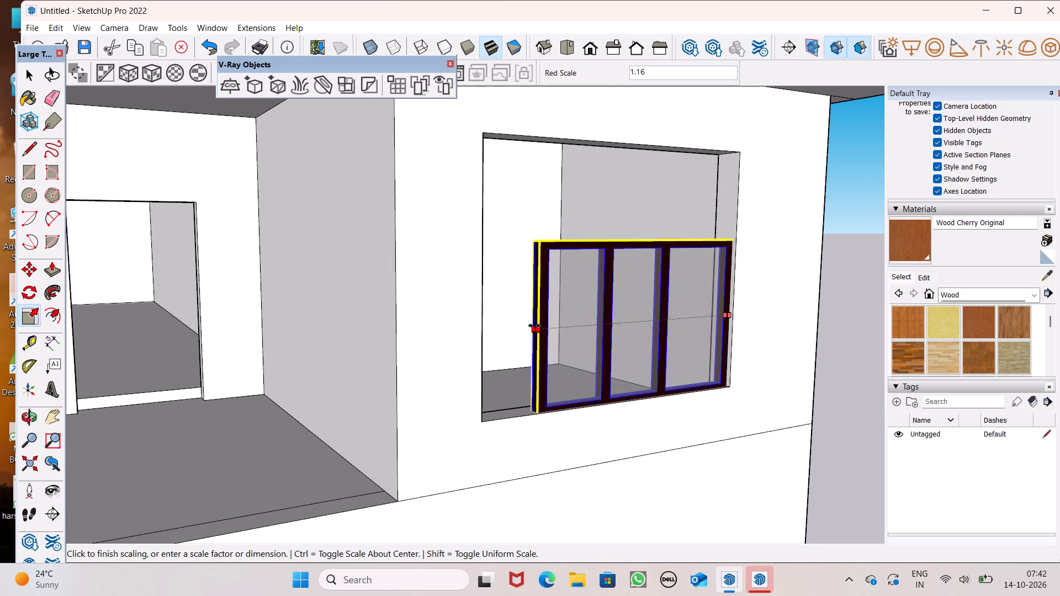
left_click_drag(534, 326, 485, 343)
Stretch the ground-floor frame's height by about 1.57 to the top edge of the opening, return to front view and clear the selection.
middle_click_drag(655, 242, 766, 324)
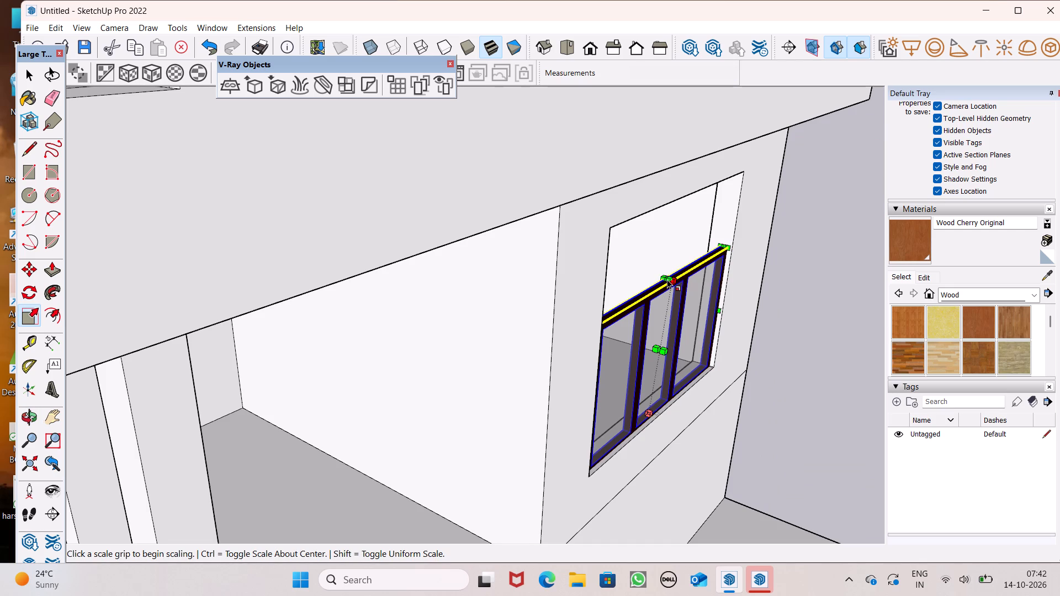
scroll(665, 279, "up", 5)
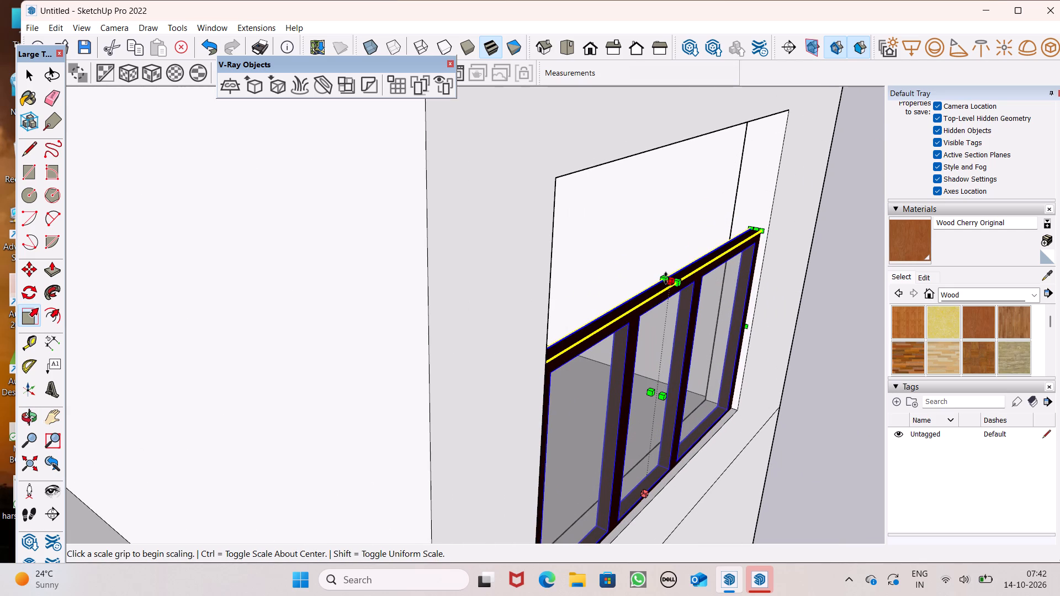
left_click_drag(666, 278, 660, 160)
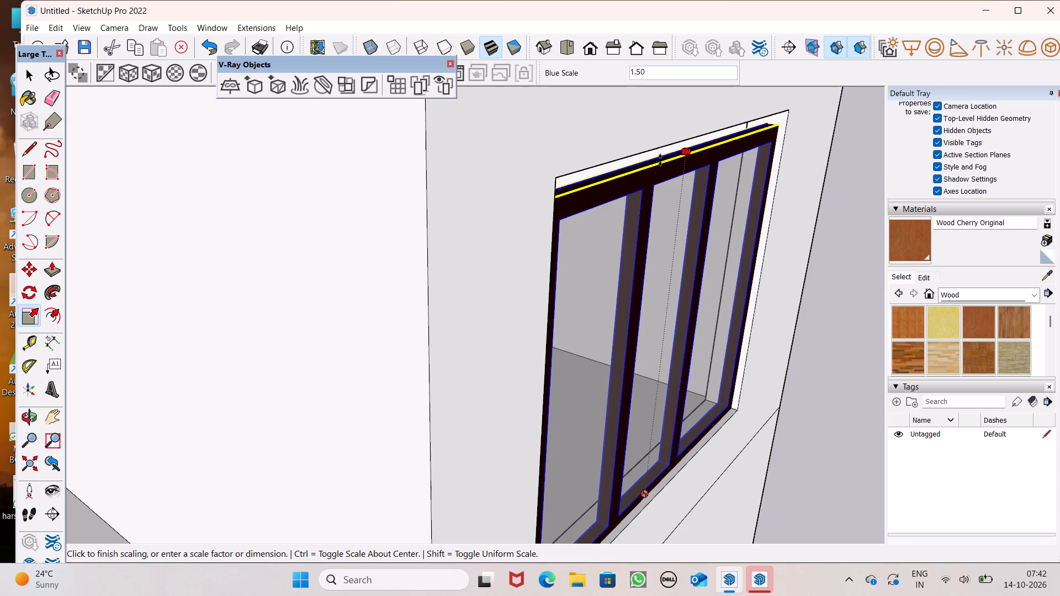
left_click_drag(660, 160, 656, 145)
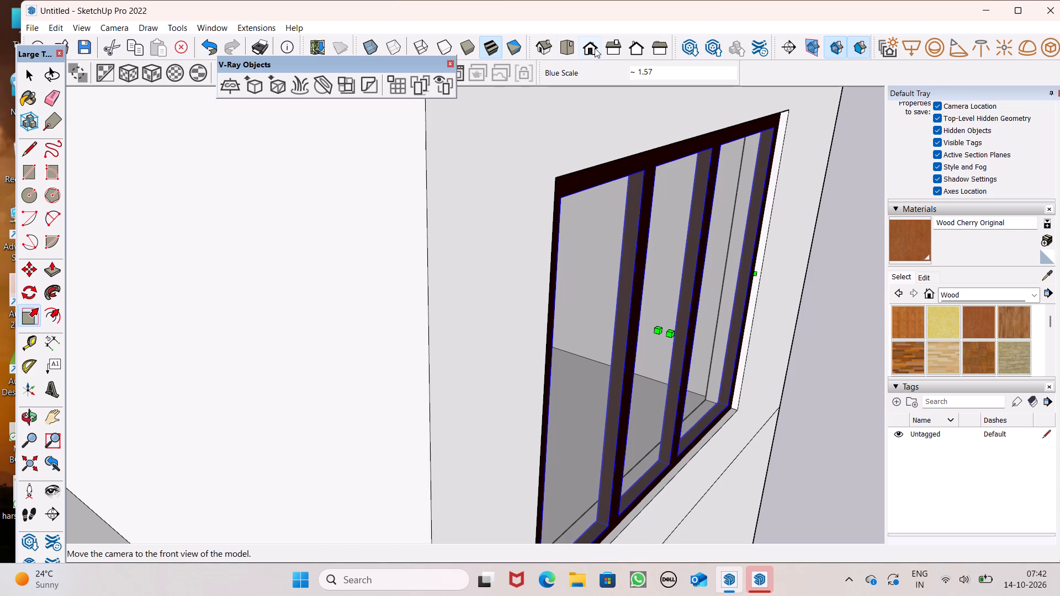
left_click(595, 48)
scroll(563, 166, "down", 7)
scroll(626, 280, "down", 14)
key("space")
left_click(779, 296)
Move the cherry-wood door about 127' 11 1/2" from beside the building to the left ground-floor doorway.
scroll(734, 126, "down", 6)
middle_click_drag(760, 164, 773, 235)
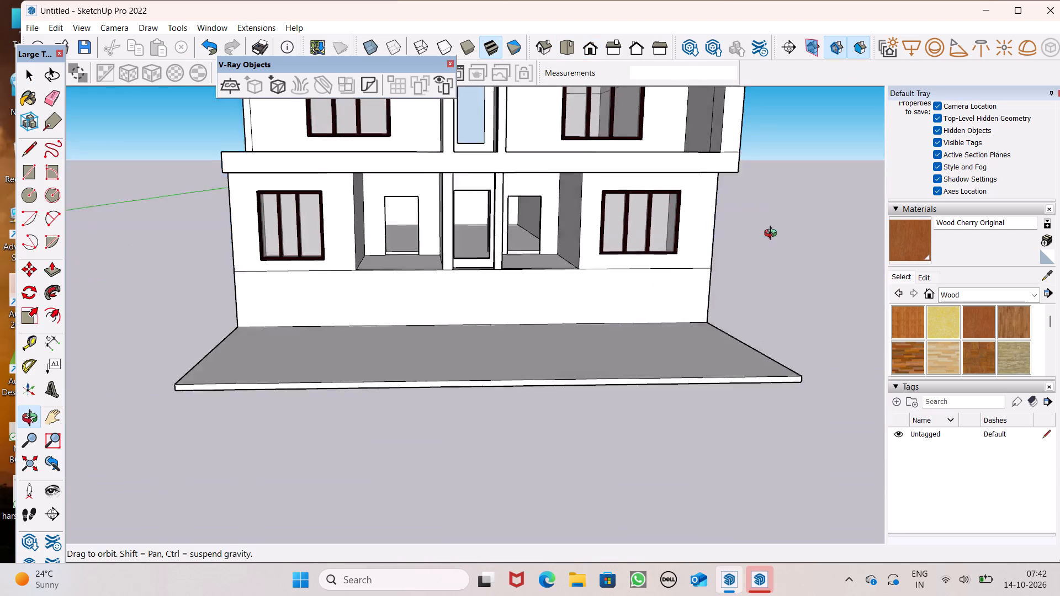
middle_click_drag(773, 235, 781, 300)
scroll(781, 300, "up", 1)
scroll(506, 263, "down", 7)
left_click_drag(766, 267, 768, 275)
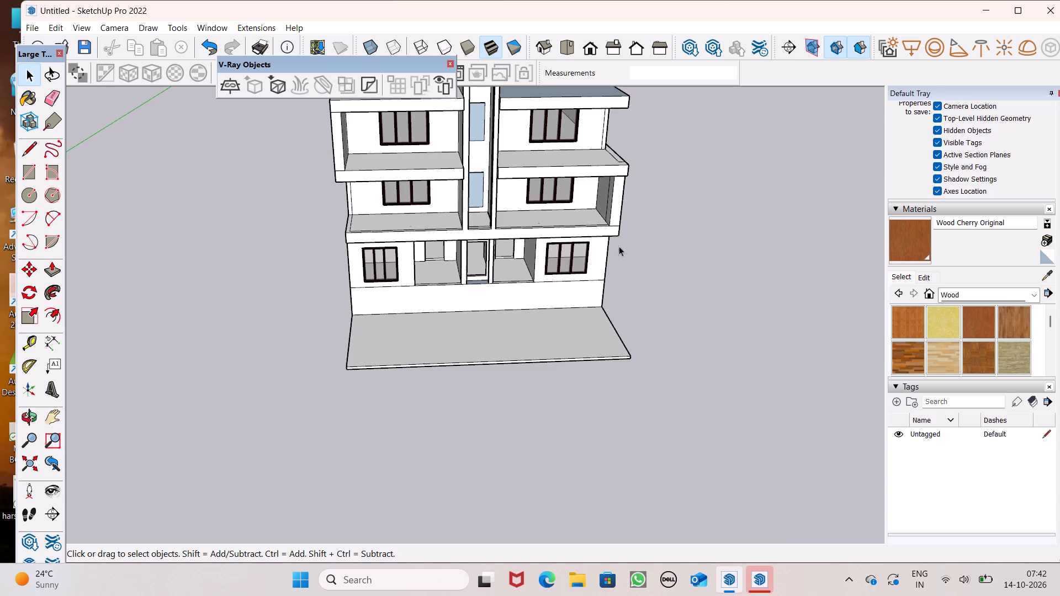
scroll(539, 258, "down", 9)
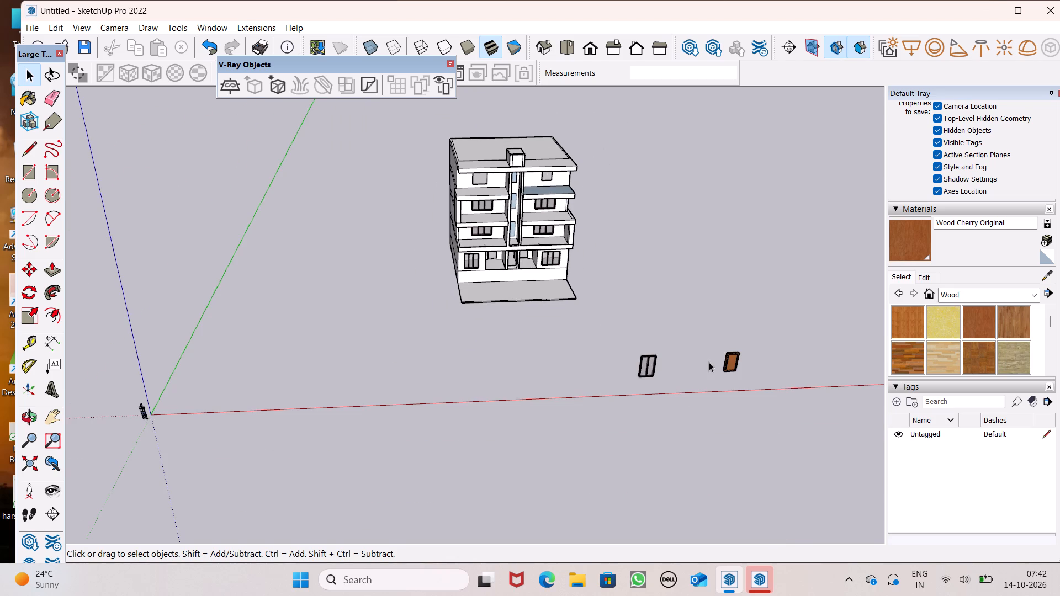
left_click(729, 365)
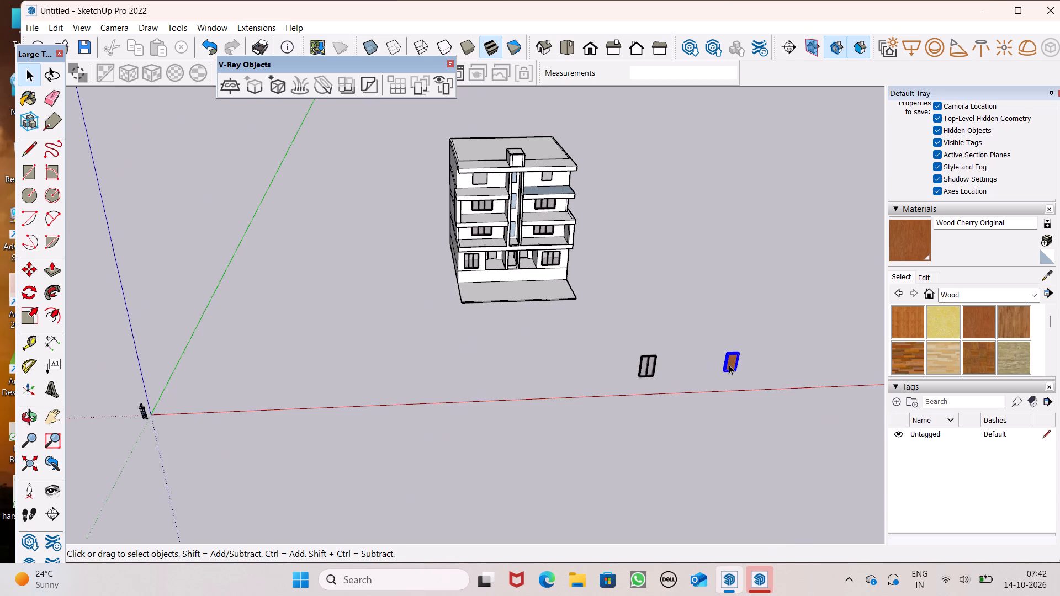
left_click(729, 365)
key("m")
key("Return")
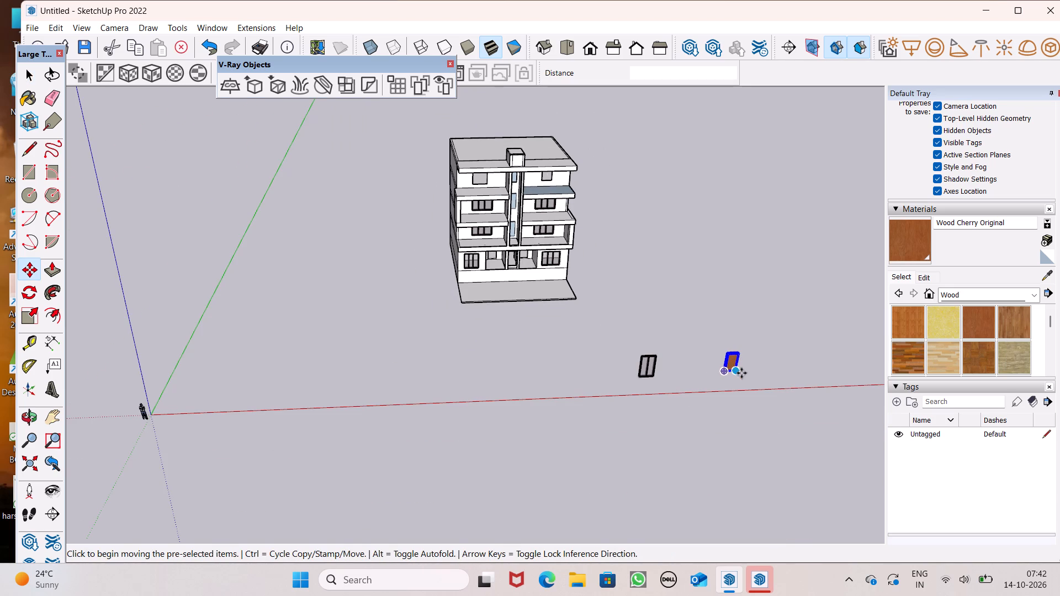
left_click_drag(738, 374, 495, 261)
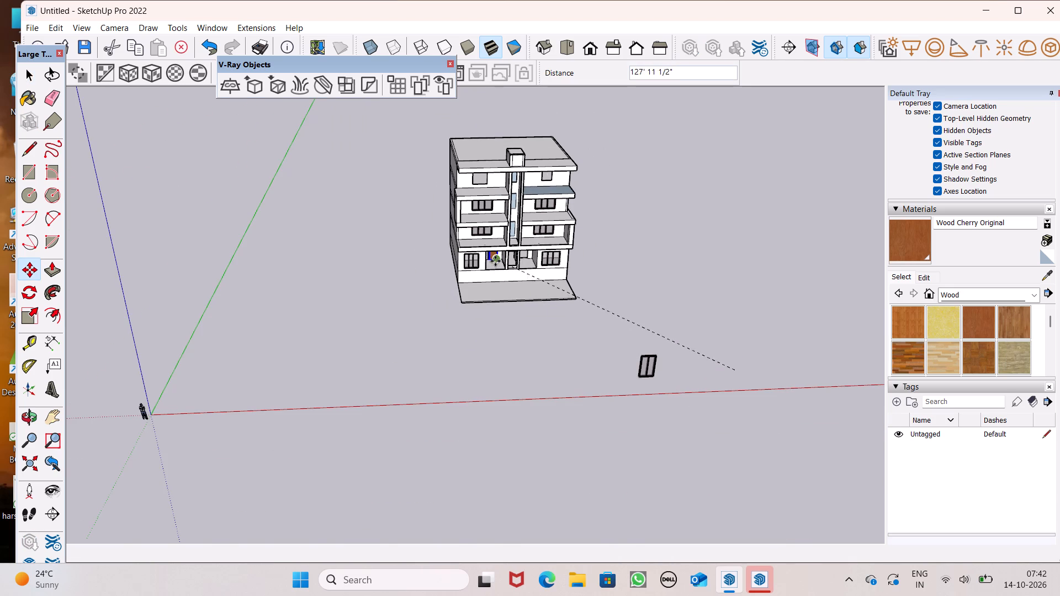
Shift the cherry-wood door to line up with the left ground-floor doorway's lower right corner.
scroll(481, 210, "up", 13)
middle_click_drag(522, 316, 505, 273)
scroll(512, 302, "up", 1)
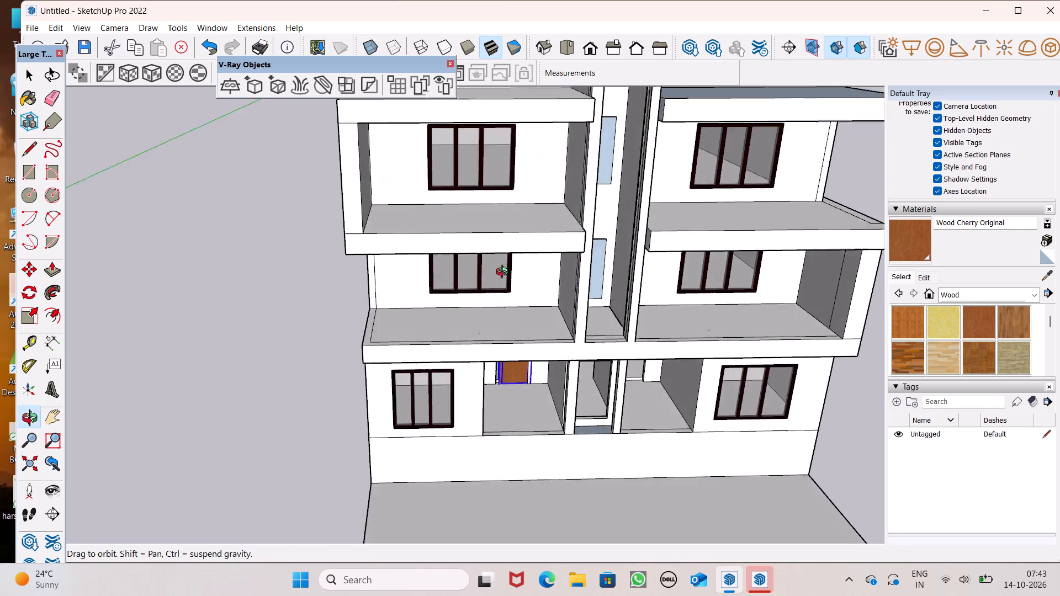
middle_click_drag(505, 273, 498, 210)
scroll(498, 210, "up", 1)
scroll(542, 424, "up", 8)
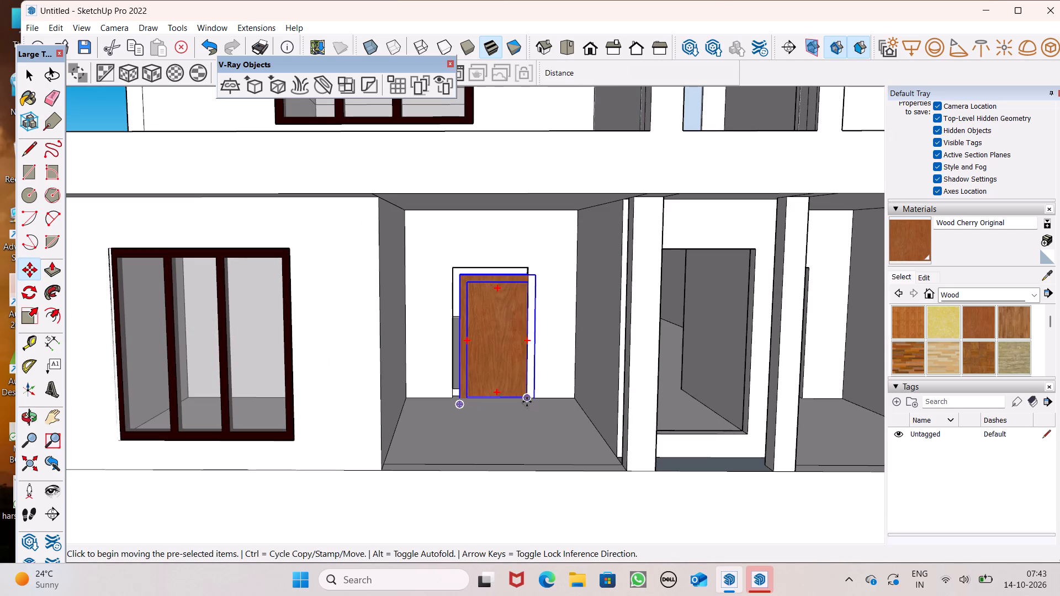
left_click_drag(537, 401, 519, 396)
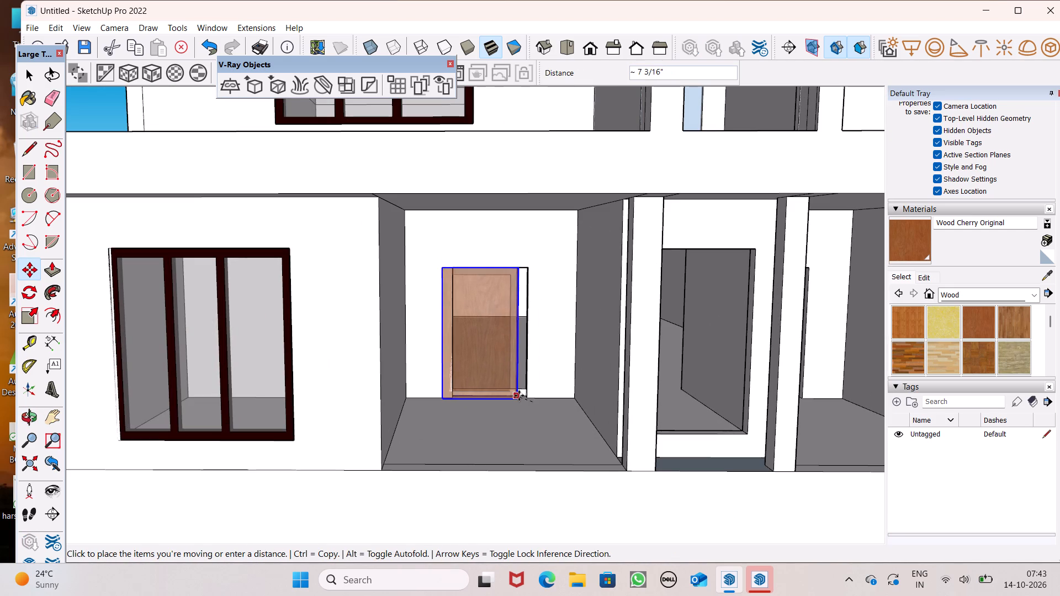
left_click_drag(519, 396, 524, 399)
Move the door about 9 1/16" by its lower right corner onto the wall line at the left doorway's base.
scroll(480, 407, "down", 6)
scroll(617, 425, "up", 2)
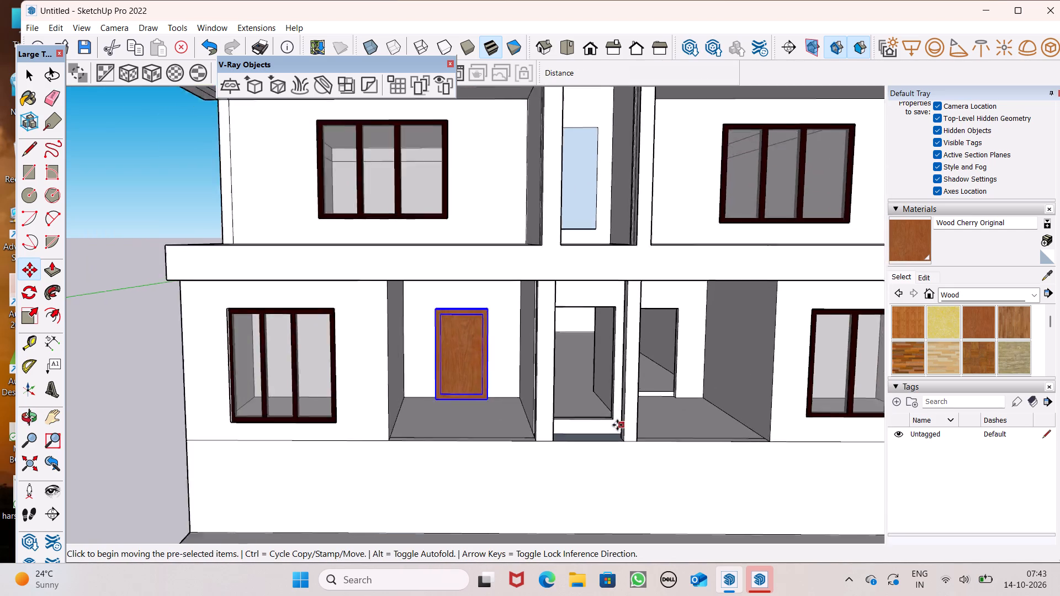
scroll(617, 425, "up", 4)
scroll(466, 376, "up", 4)
middle_click_drag(457, 390, 389, 393)
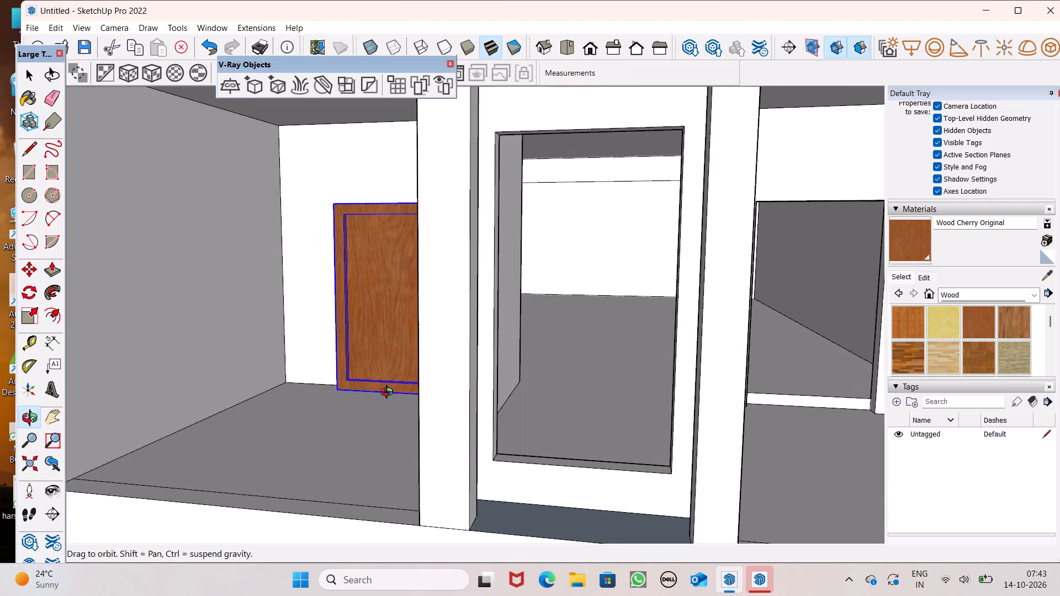
middle_click_drag(389, 393, 437, 479)
scroll(395, 371, "up", 3)
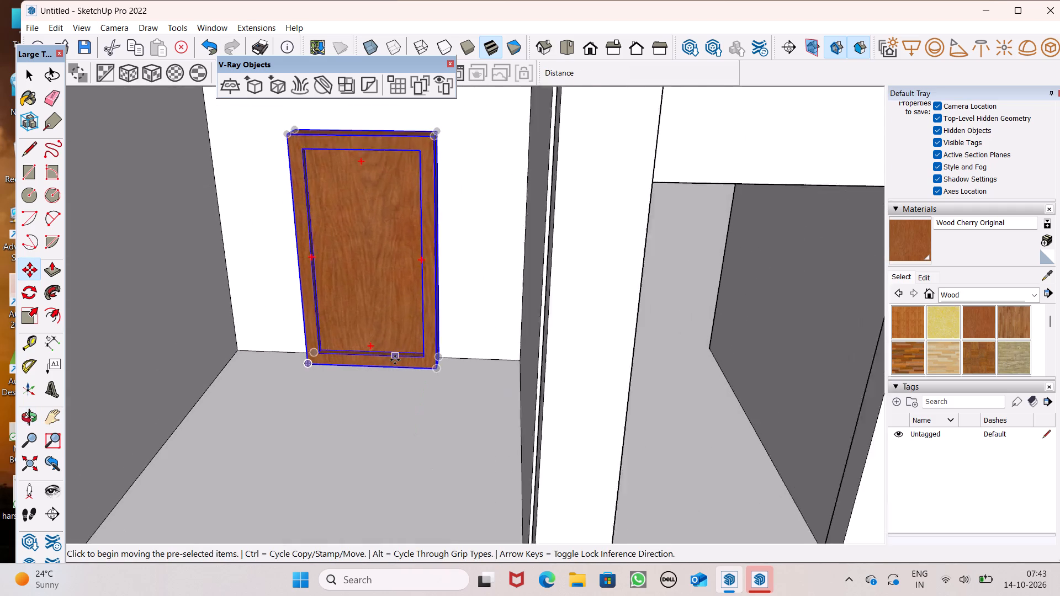
scroll(395, 360, "up", 3)
left_click_drag(464, 374, 464, 364)
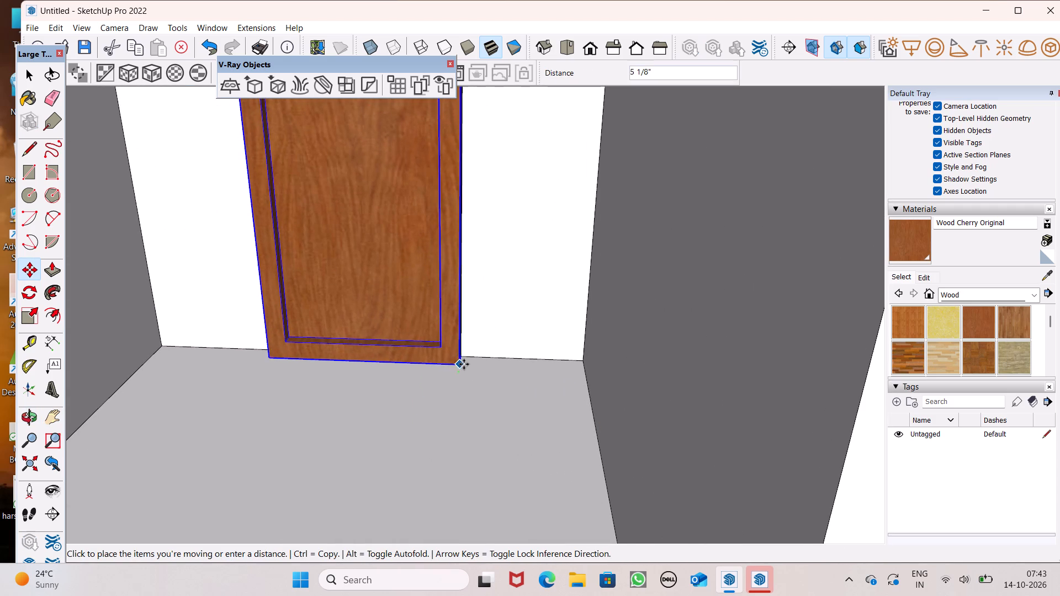
left_click_drag(464, 364, 464, 357)
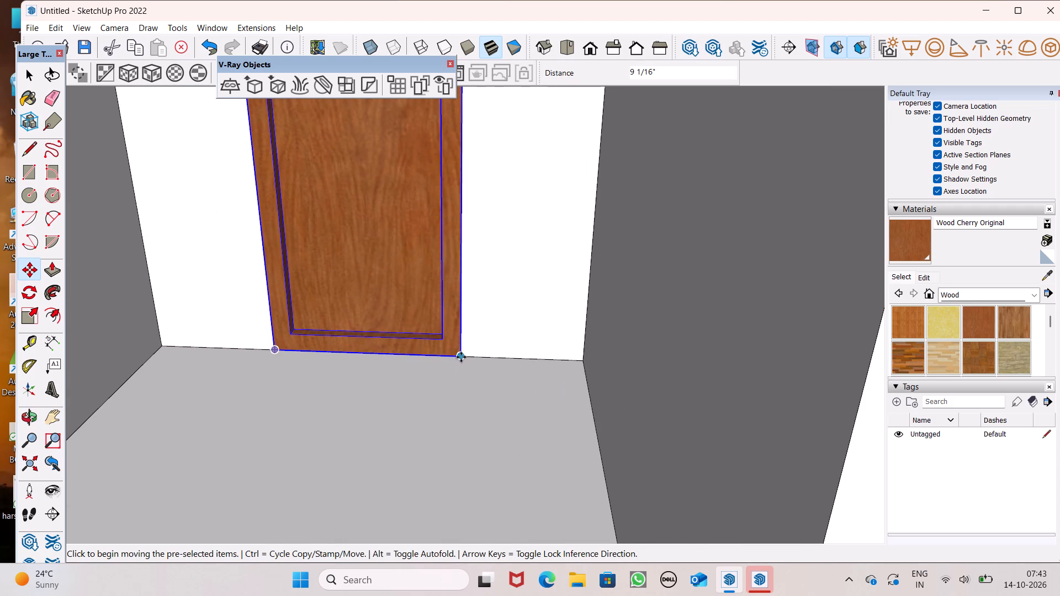
Copy the cherry-wood door about 14' 8 3/4" across to the right ground-floor doorway.
scroll(452, 324, "down", 12)
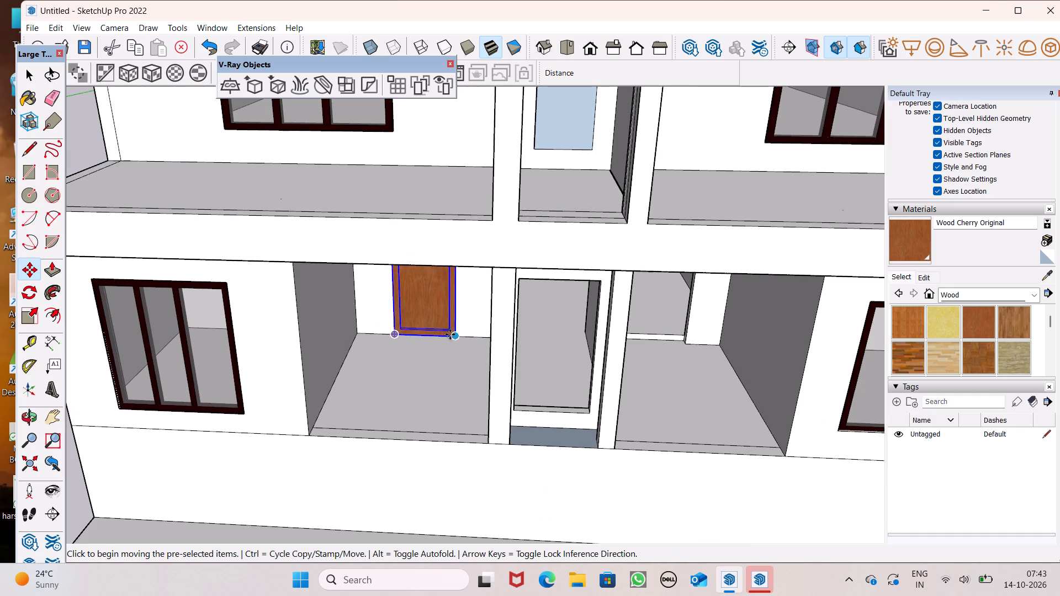
middle_click_drag(505, 368, 507, 328)
scroll(471, 326, "down", 3)
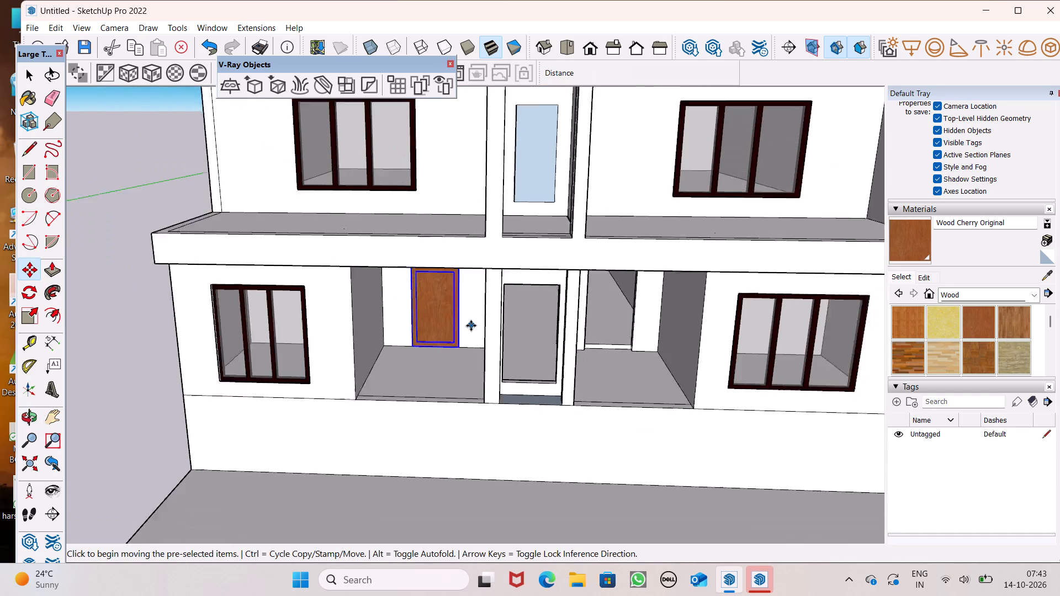
scroll(471, 326, "down", 1)
left_click_drag(458, 344, 514, 371)
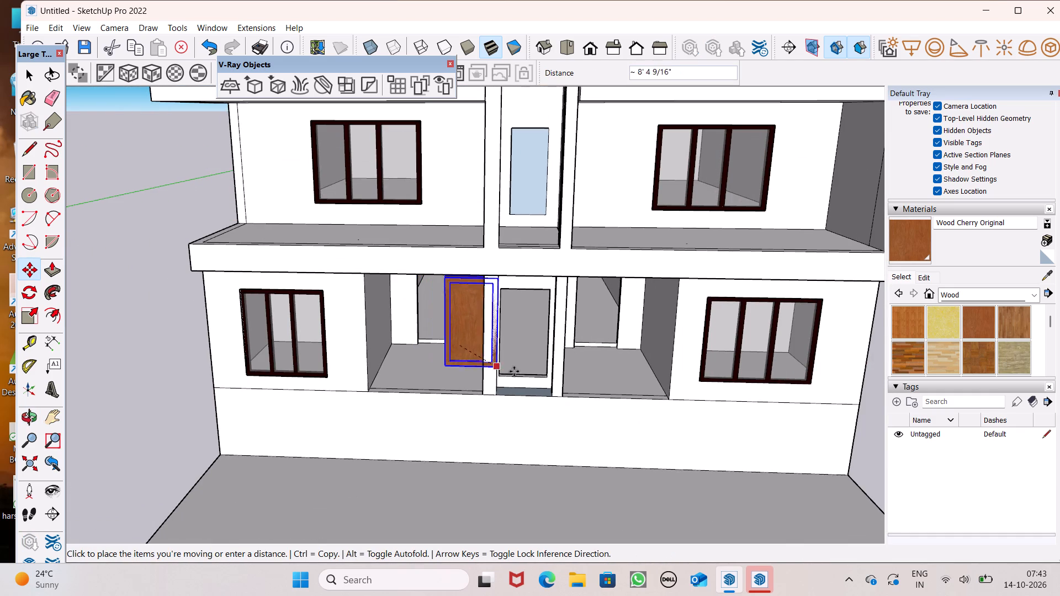
left_click_drag(514, 371, 630, 389)
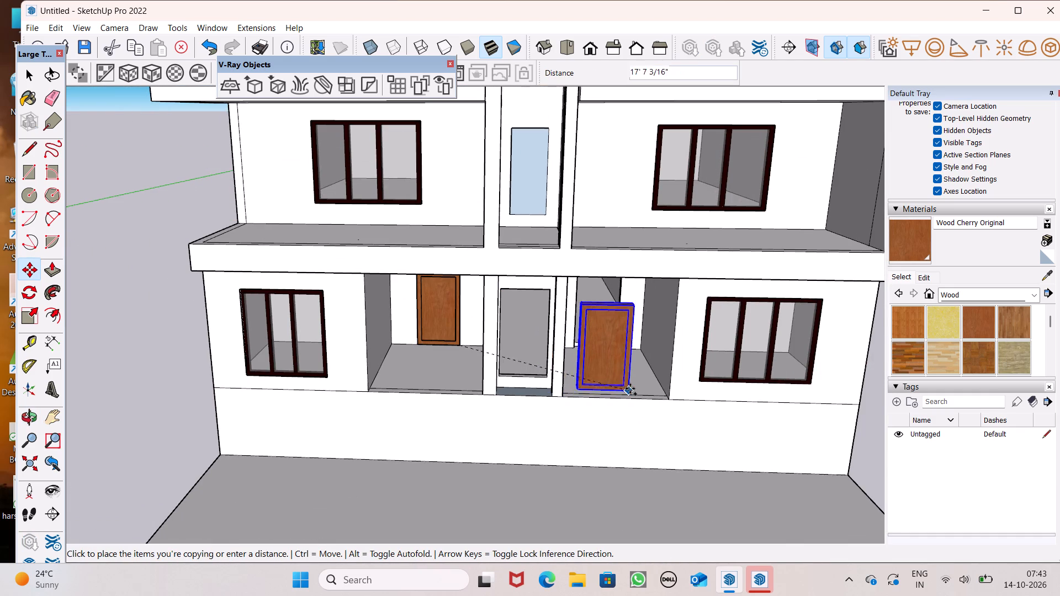
left_click_drag(630, 389, 617, 346)
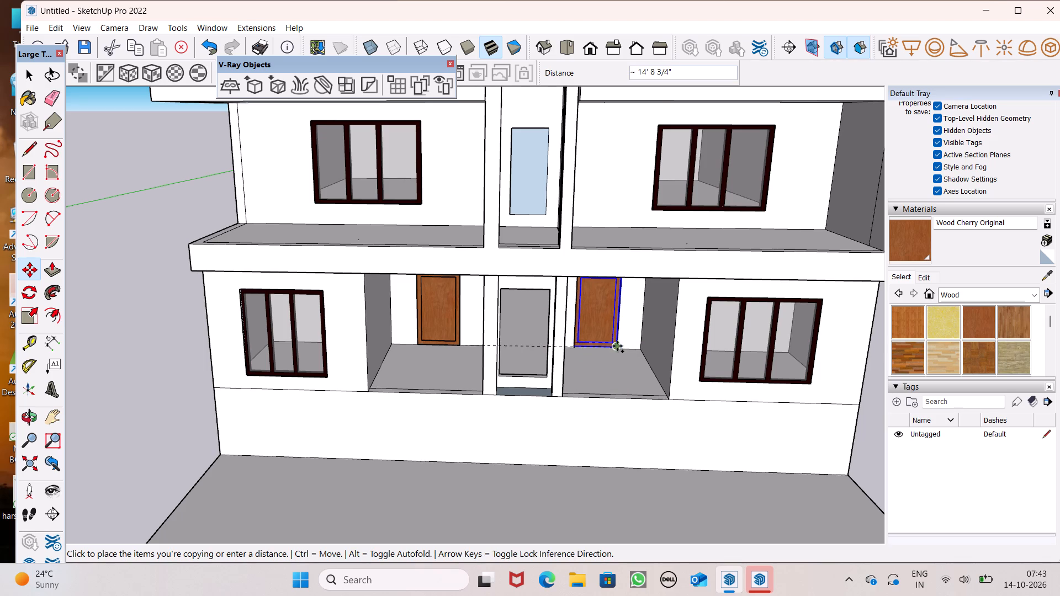
left_click_drag(617, 346, 617, 347)
Raise the copied door about 1' 8 3/16" to clear the strip across the right doorway's base.
middle_click_drag(655, 384, 658, 349)
scroll(619, 336, "up", 6)
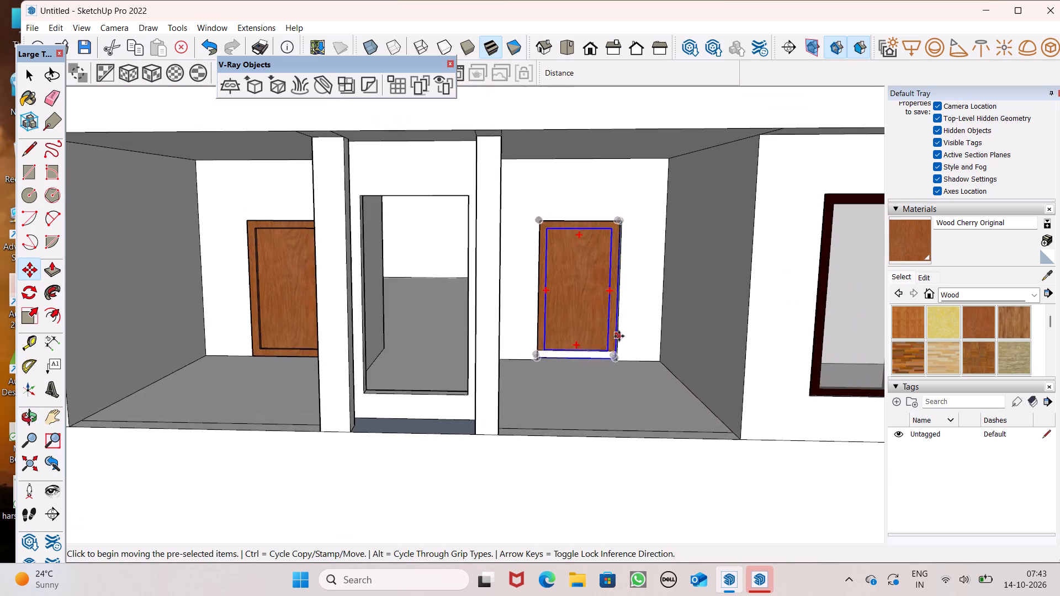
scroll(613, 358, "up", 1)
scroll(612, 358, "down", 1)
scroll(611, 358, "up", 6)
left_click_drag(618, 361, 624, 374)
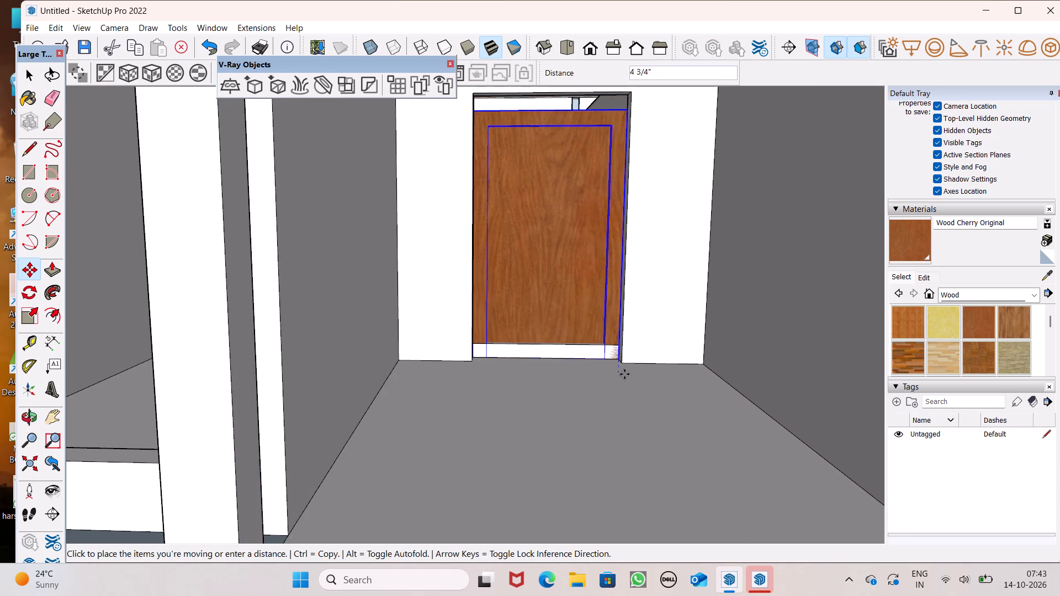
left_click_drag(624, 374, 607, 300)
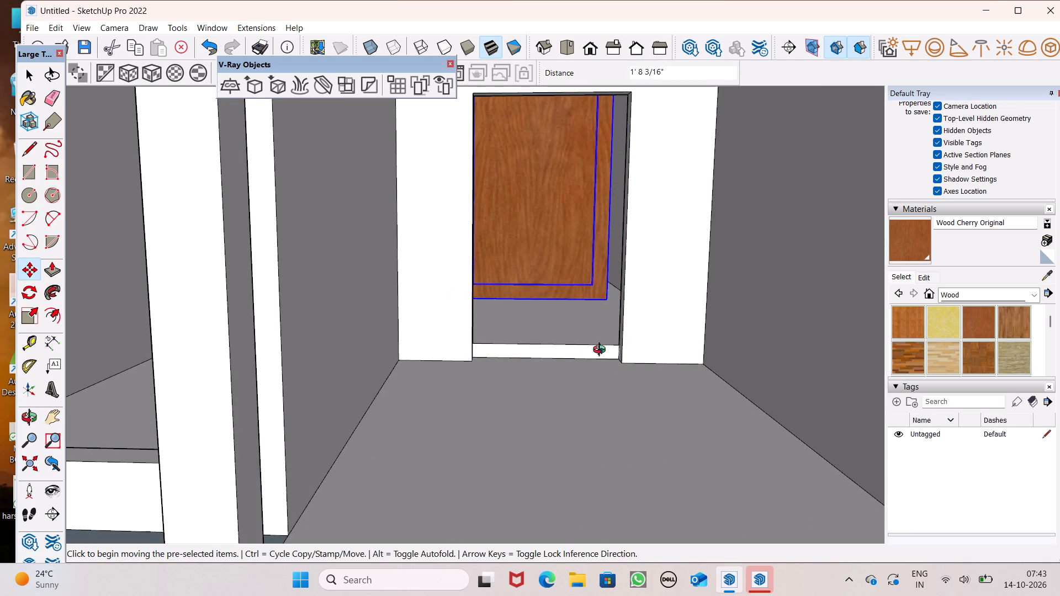
Erase the upper edge of the low strip across the right doorway's base.
middle_click_drag(602, 351, 507, 397)
scroll(544, 361, "up", 4)
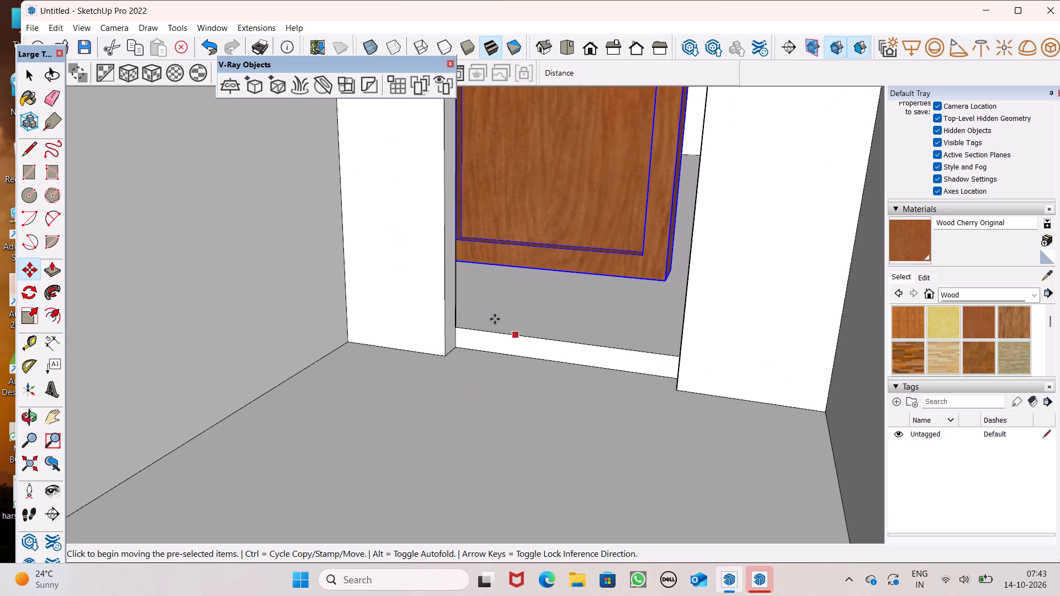
left_click_drag(41, 89, 44, 95)
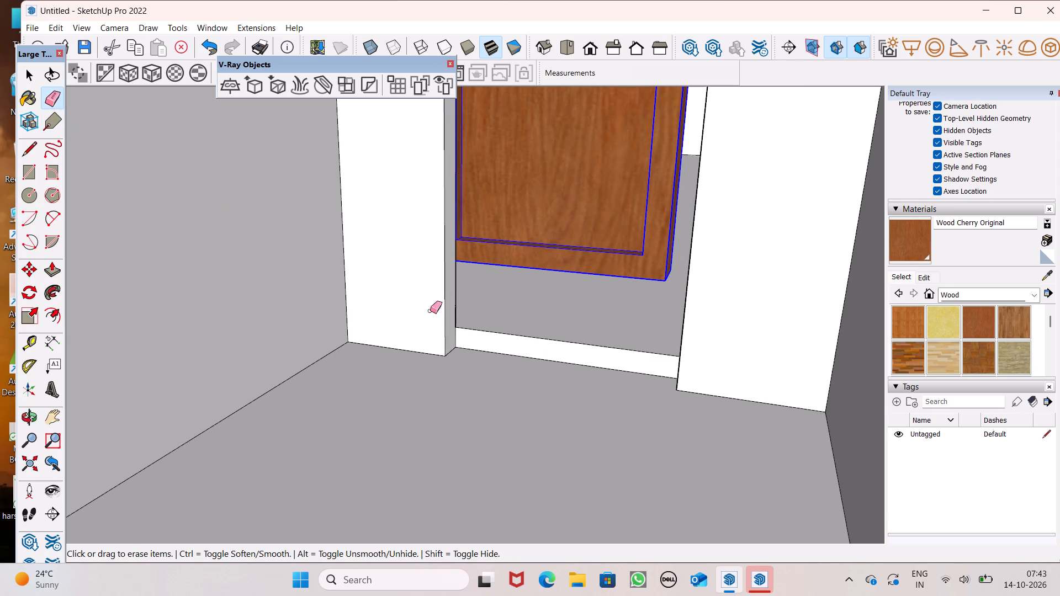
left_click_drag(544, 338, 546, 353)
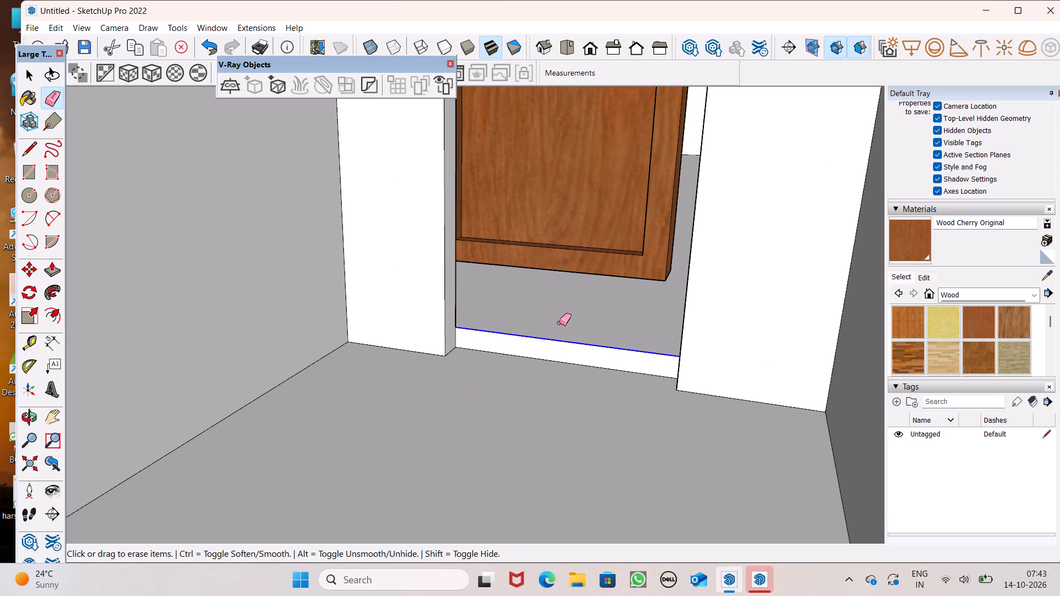
Move the raised door down by its lower right corner to the right doorway's lower right corner and clear the selection.
key("space")
left_click(660, 281)
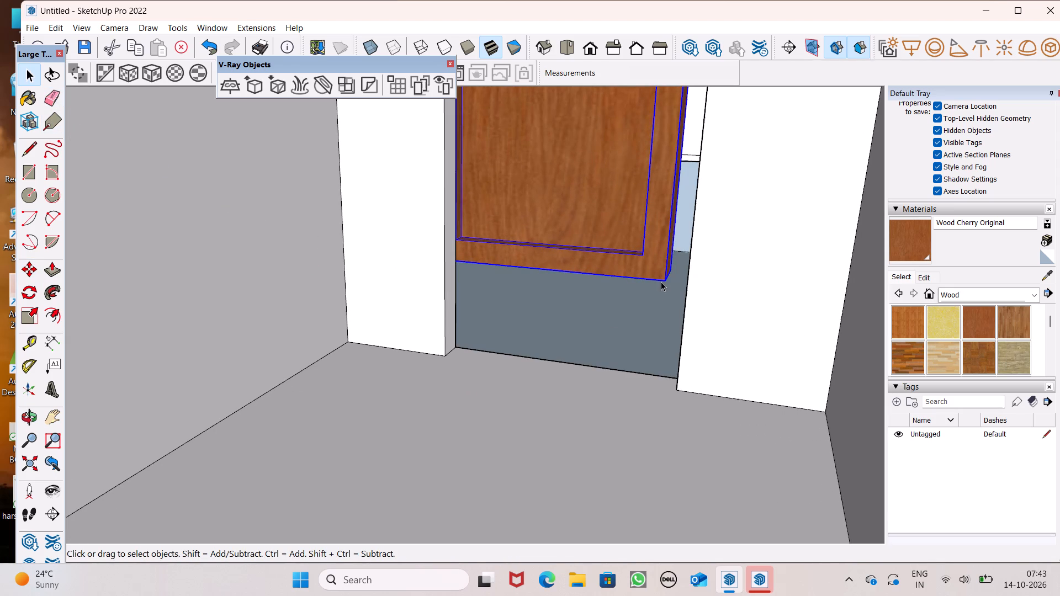
key("m")
key("Return")
left_click_drag(665, 281, 698, 368)
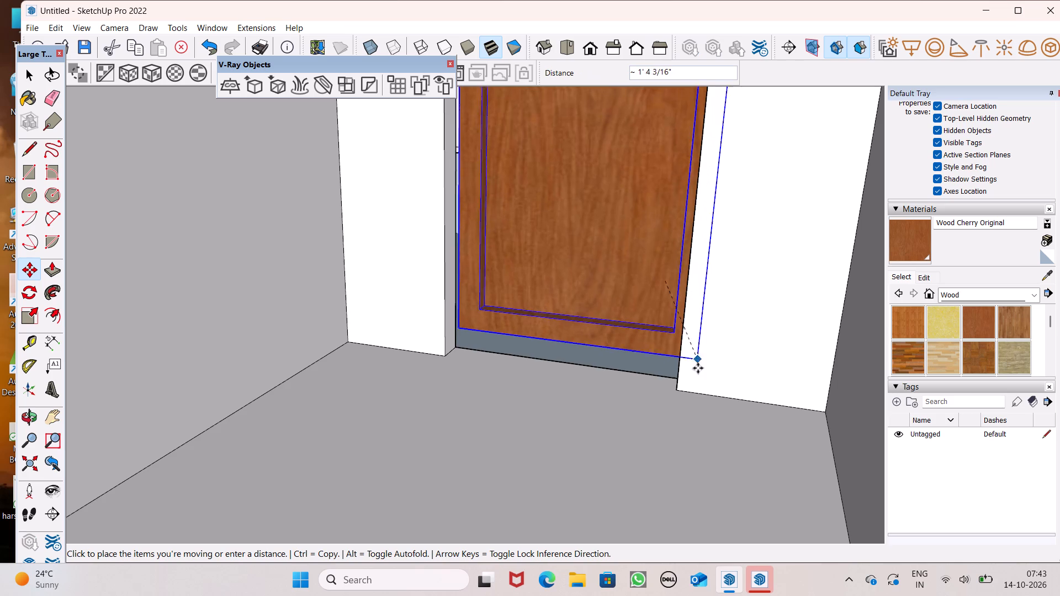
left_click_drag(698, 368, 677, 391)
key("space")
scroll(699, 339, "down", 2)
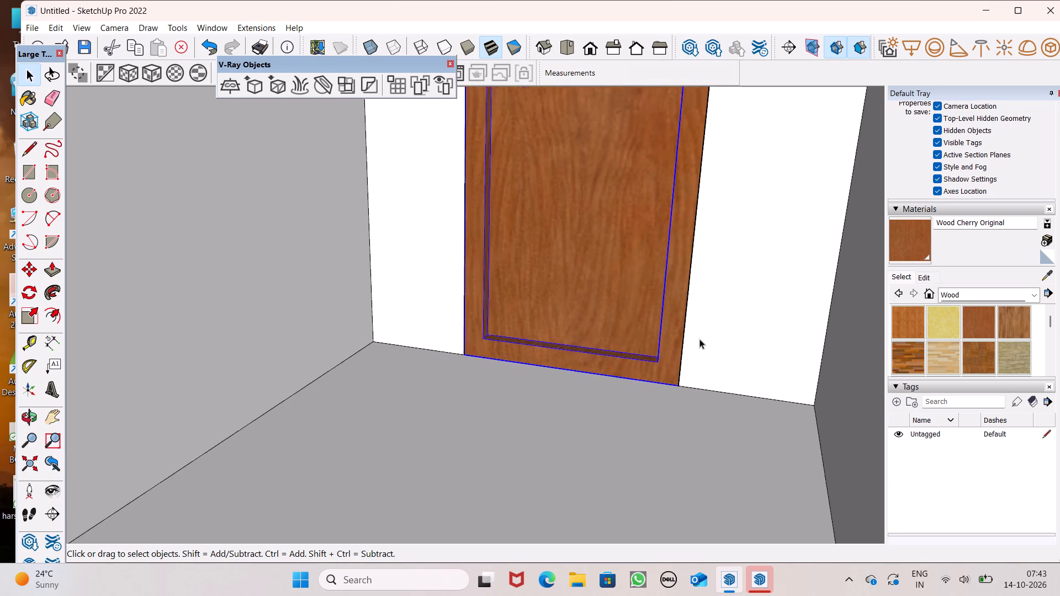
scroll(699, 339, "down", 4)
scroll(792, 298, "down", 12)
scroll(651, 341, "down", 7)
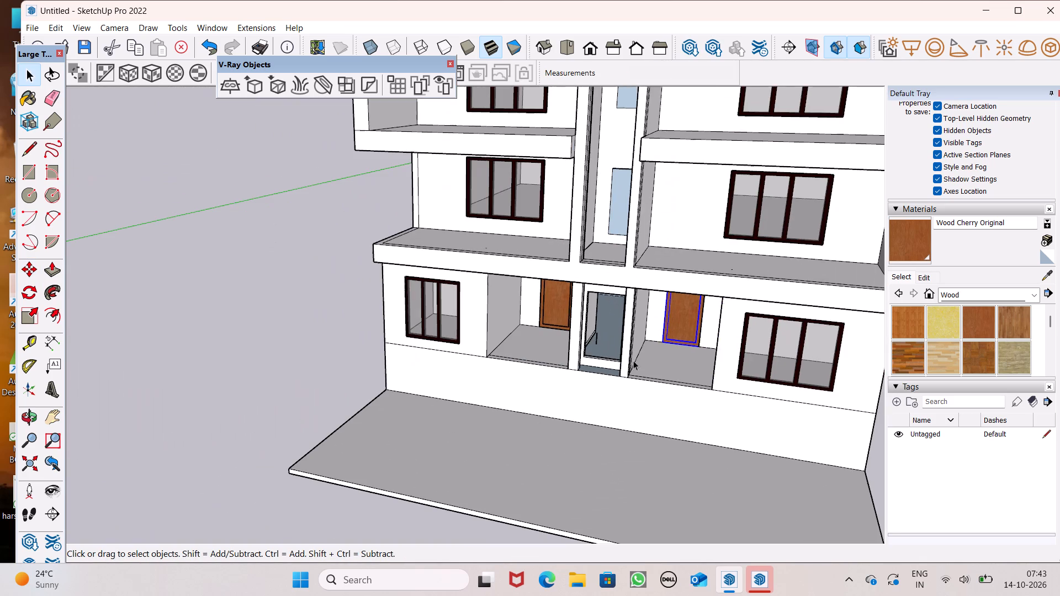
key("space")
left_click(205, 378)
Copy the left three-panel window frame on the storey below the top about 36' 1/4" away, into the empty space beside the building.
scroll(258, 355, "down", 6)
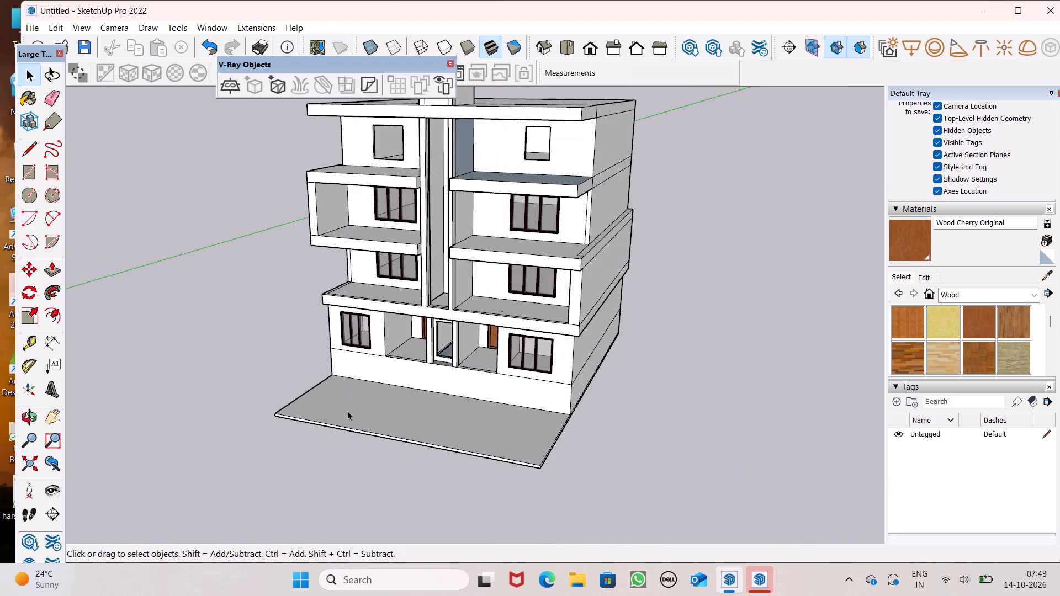
middle_click_drag(351, 412, 483, 393)
scroll(483, 393, "up", 1)
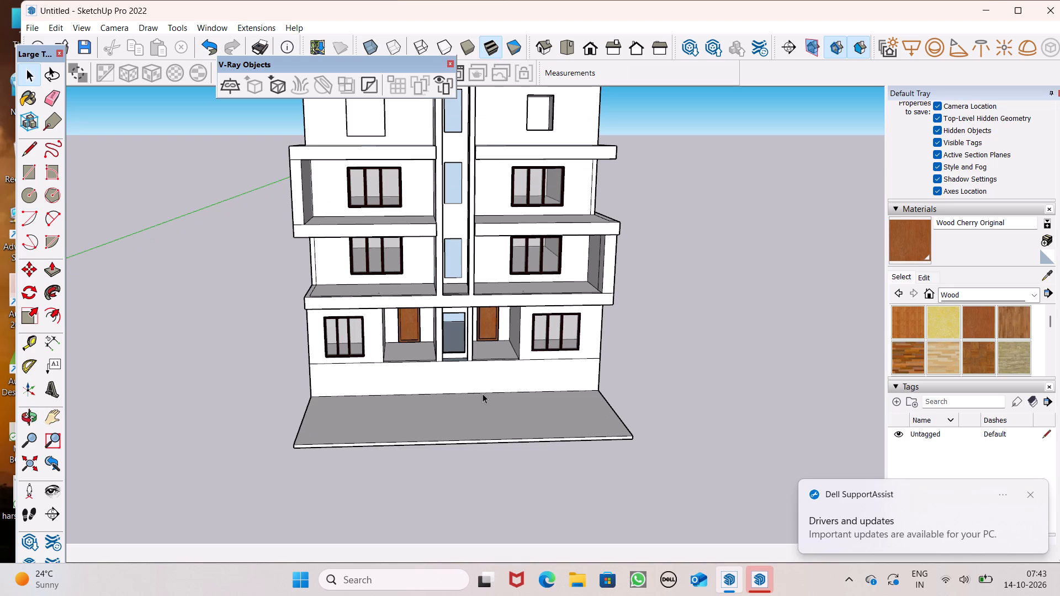
scroll(383, 382, "down", 7)
scroll(308, 218, "up", 1)
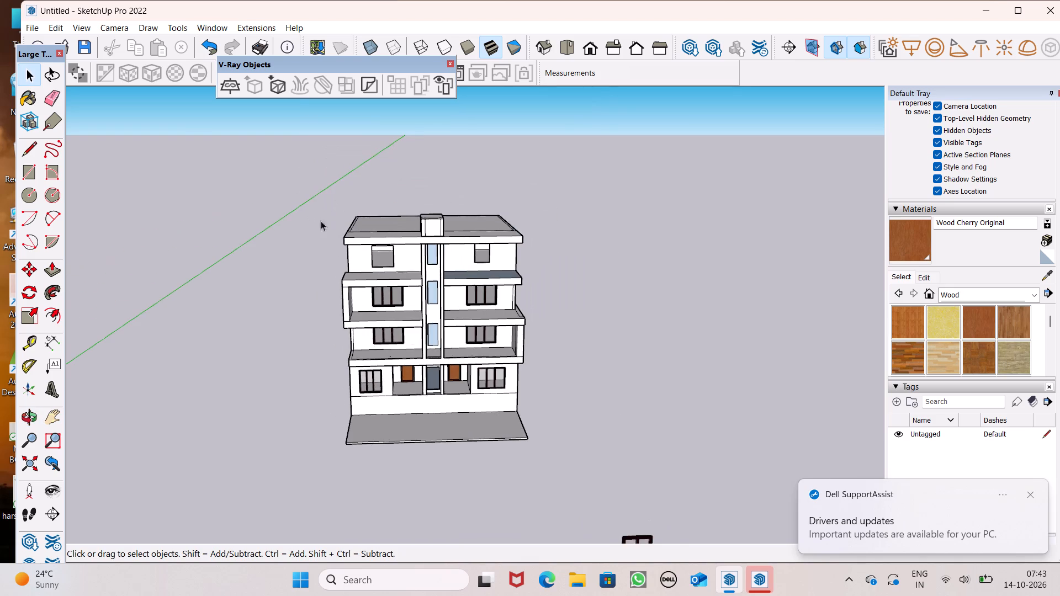
scroll(334, 230, "up", 5)
scroll(407, 304, "up", 7)
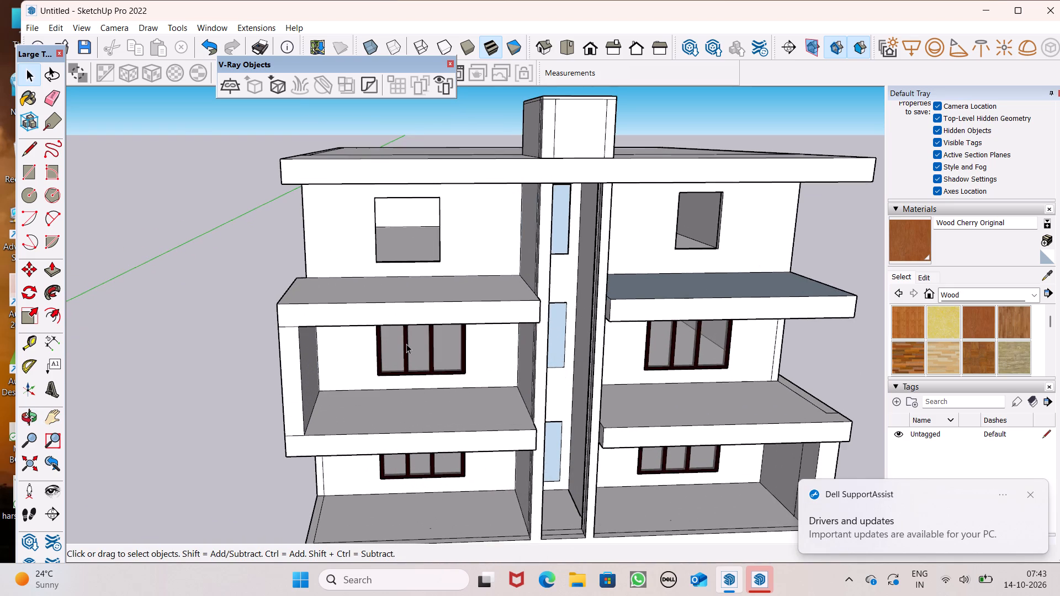
left_click(406, 344)
key("m")
key("Return")
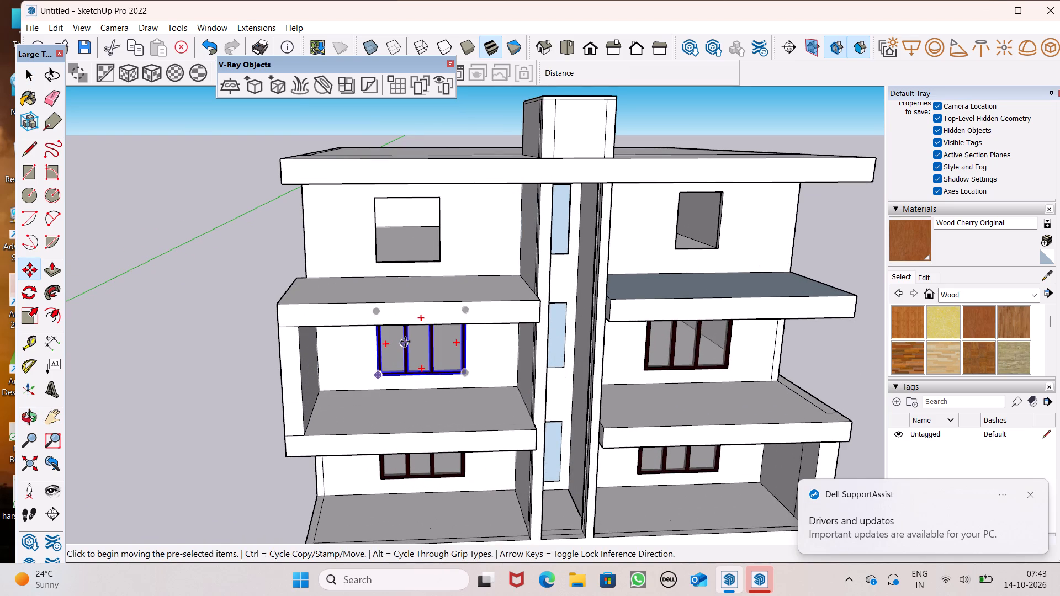
left_click_drag(465, 371, 468, 371)
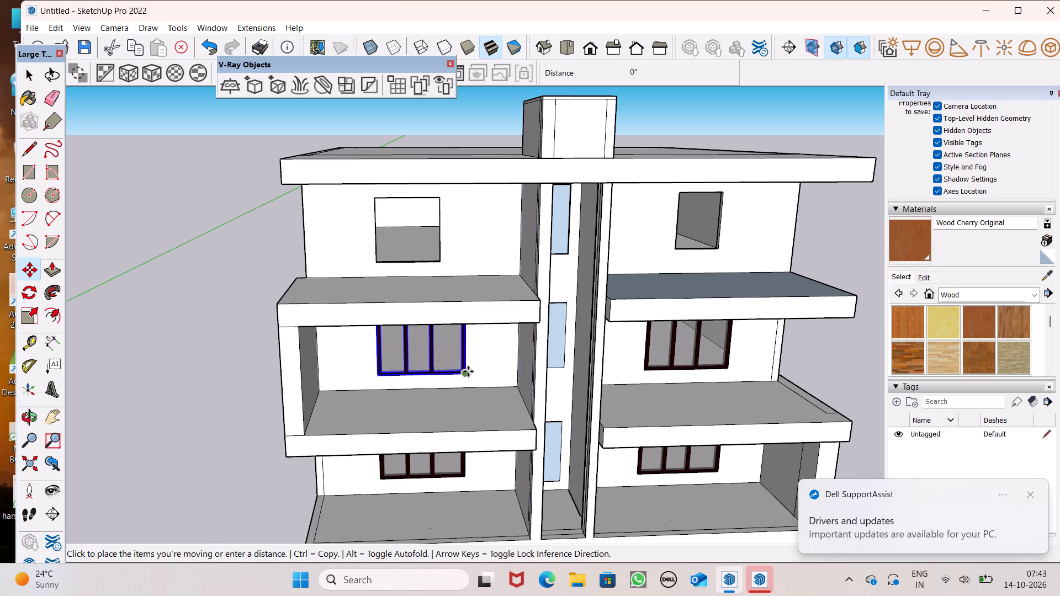
left_click_drag(468, 371, 203, 335)
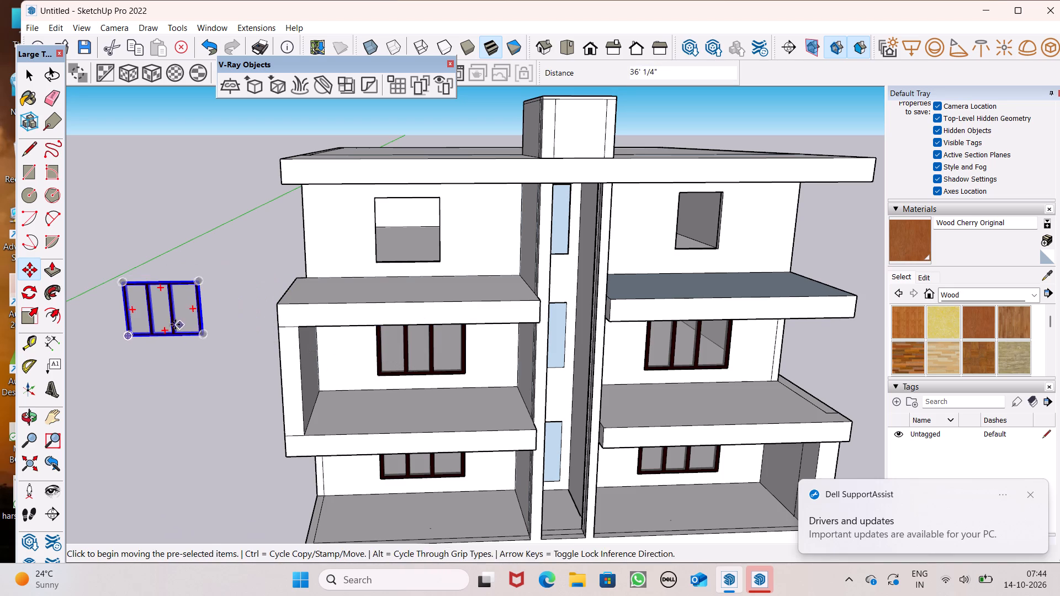
Scale the copied window frame down uniformly from its upper left corner and clear the selection.
left_click(25, 317)
left_click_drag(120, 288, 144, 322)
key("space")
left_click(161, 279)
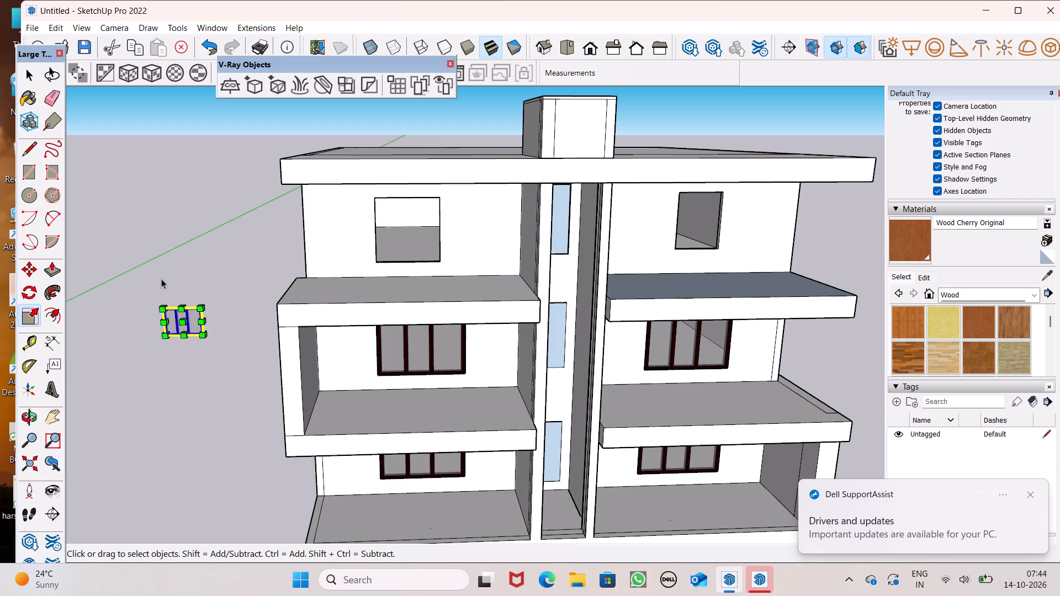
Move the reduced frame by its lower right corner to the lower right corner of the top storey's left window opening.
scroll(336, 299, "up", 6)
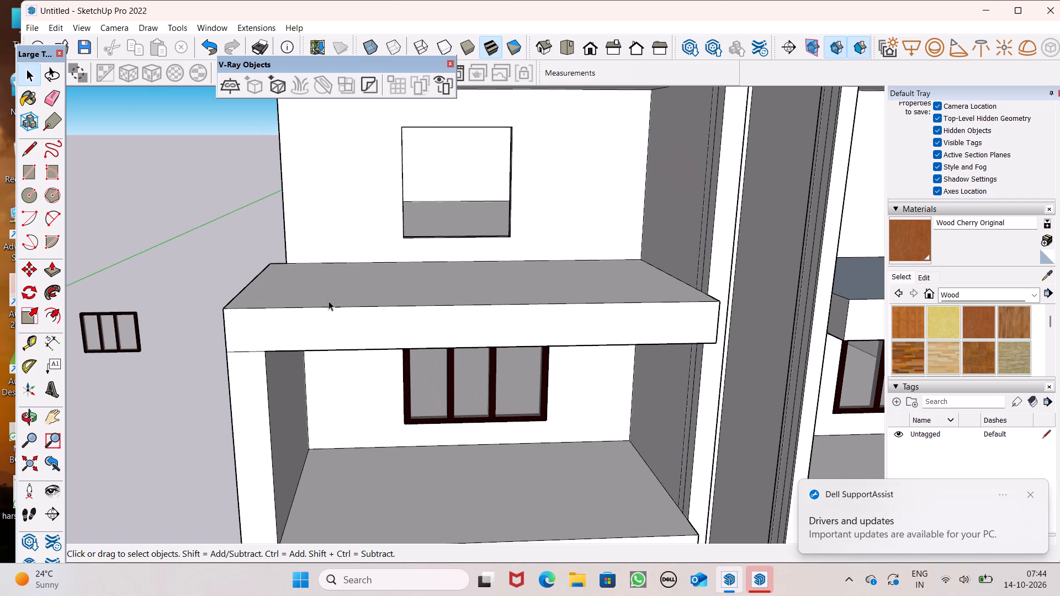
left_click(114, 332)
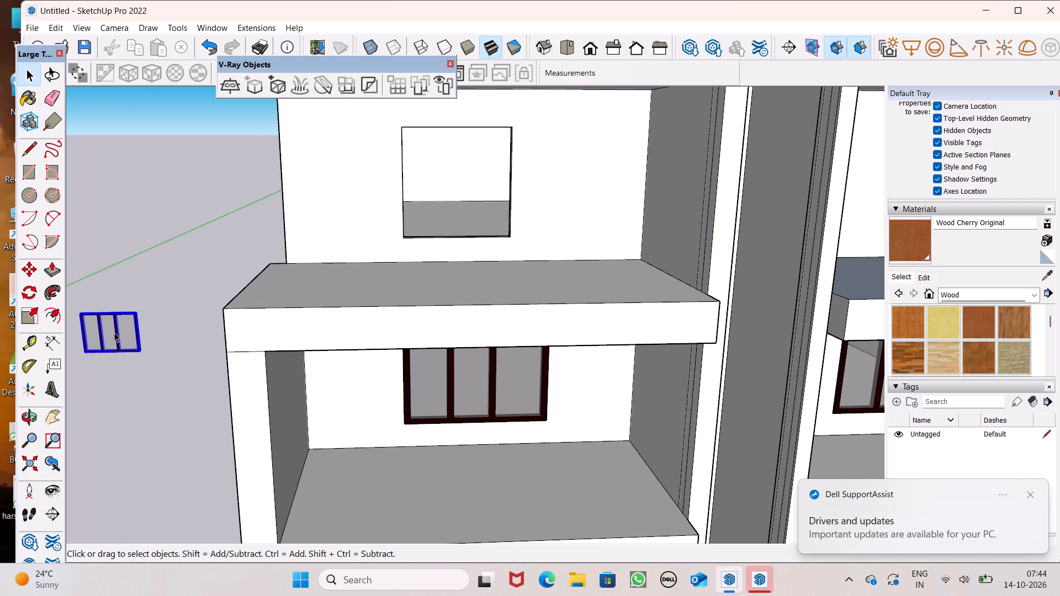
key("m")
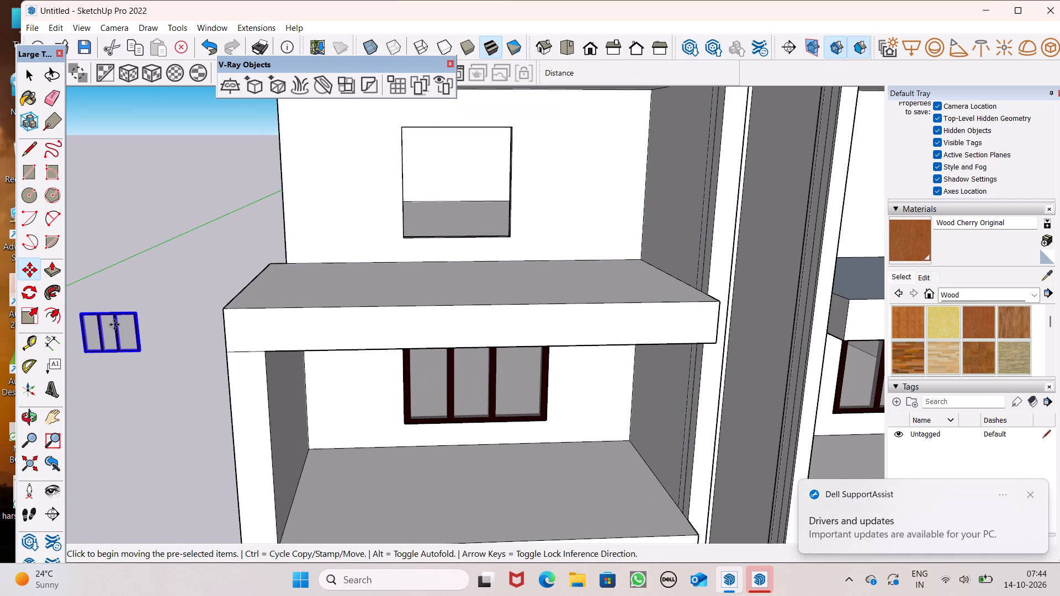
key("Return")
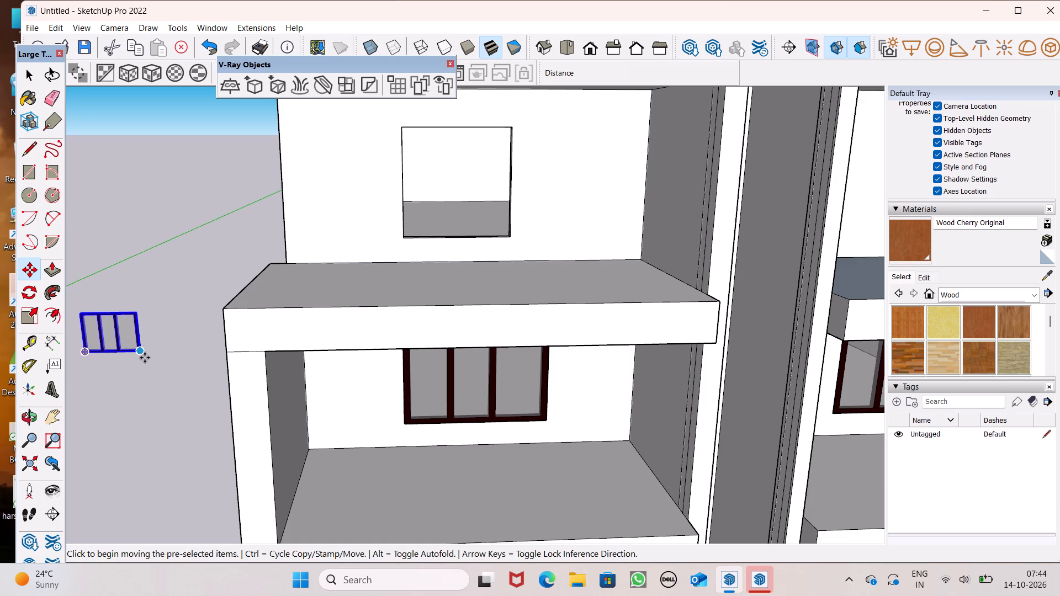
left_click_drag(141, 355, 452, 258)
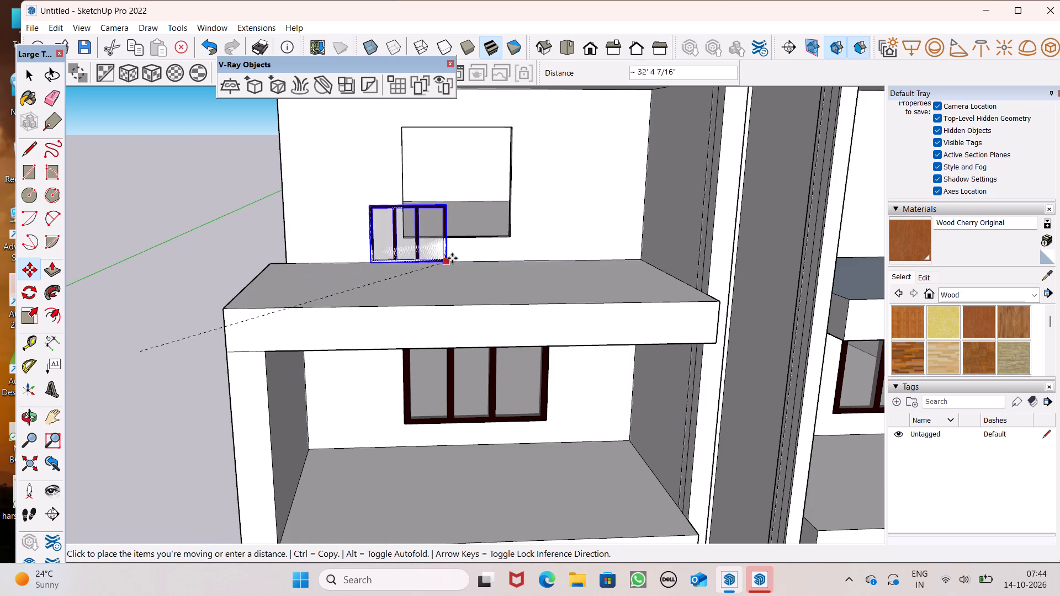
left_click_drag(452, 258, 475, 249)
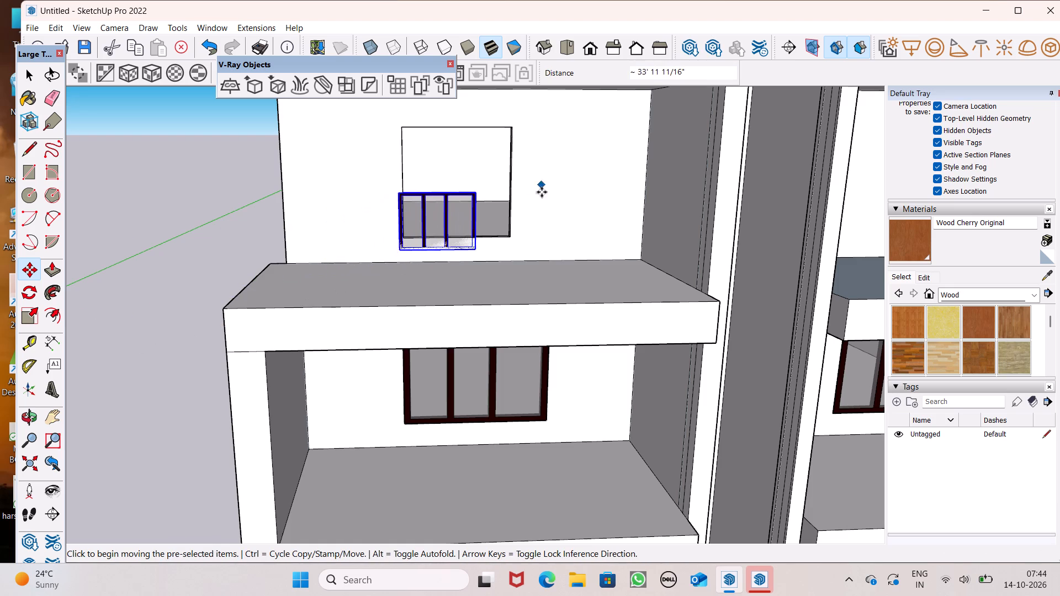
scroll(537, 279, "down", 6)
scroll(560, 190, "up", 7)
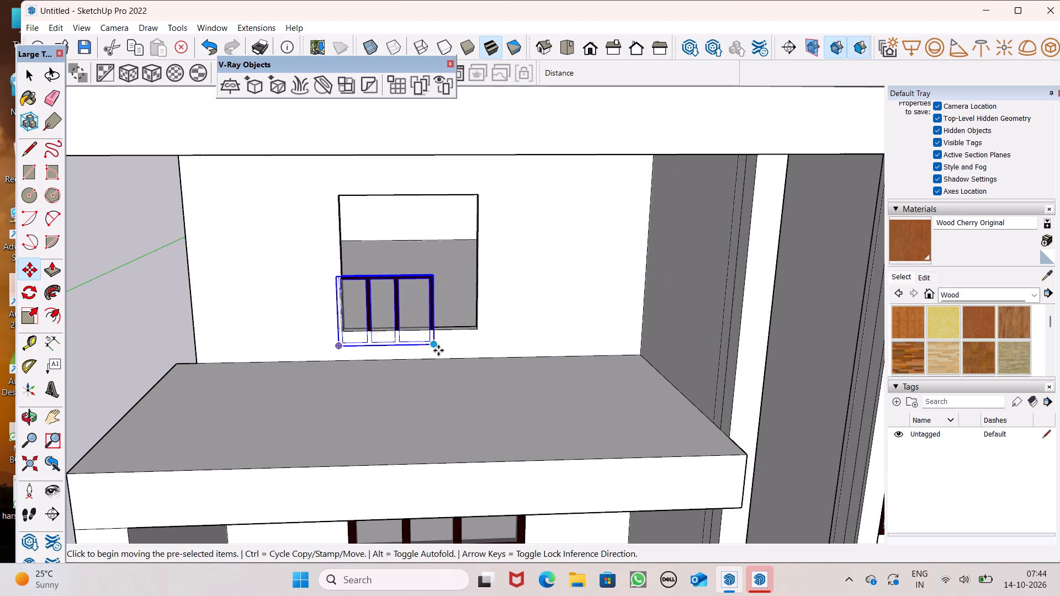
left_click_drag(431, 342, 458, 317)
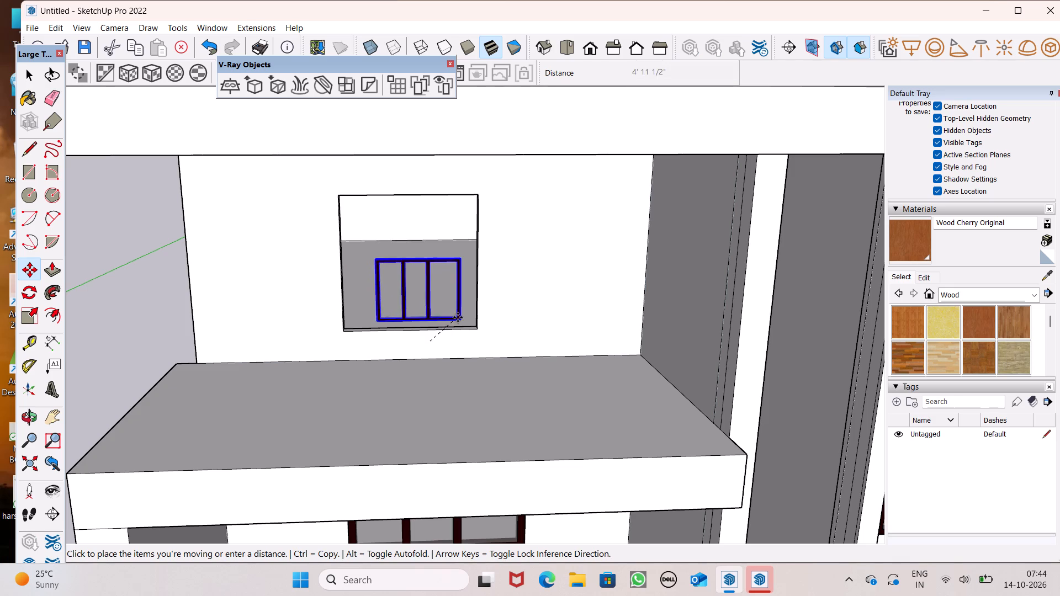
left_click_drag(458, 317, 475, 321)
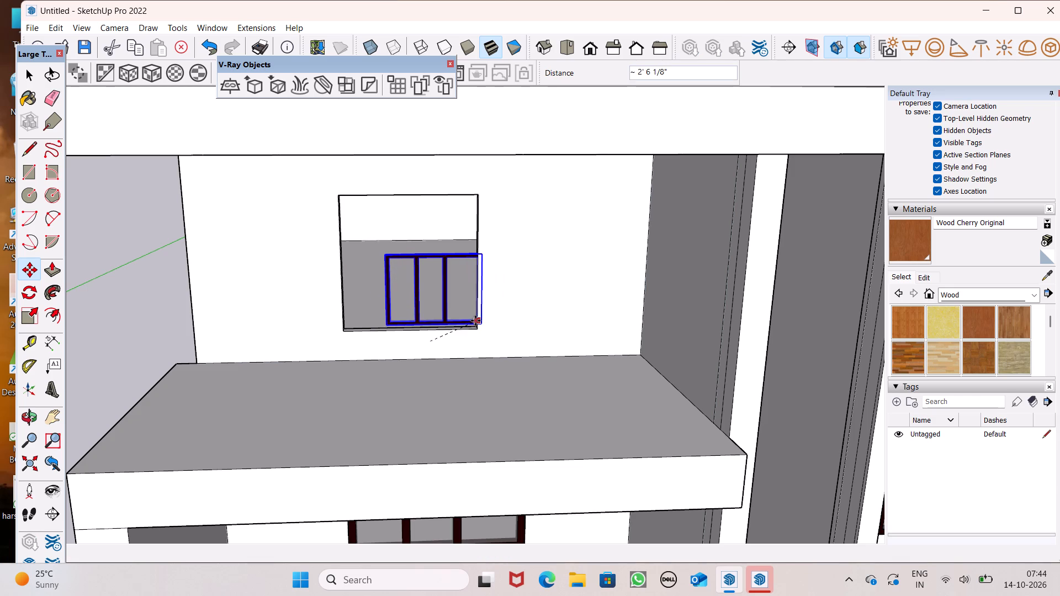
scroll(460, 328, "up", 7)
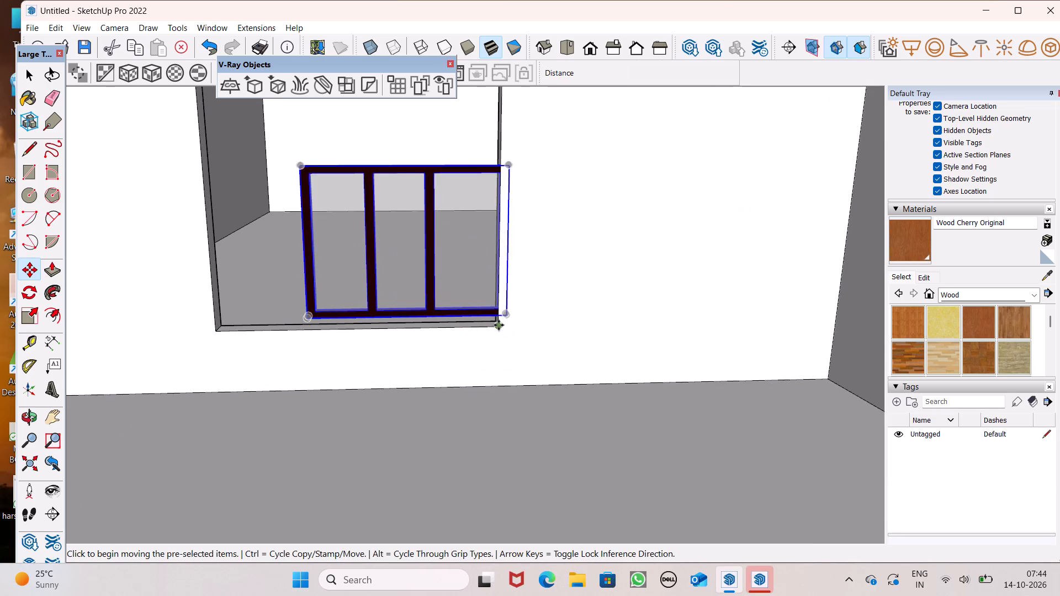
left_click_drag(506, 315, 495, 324)
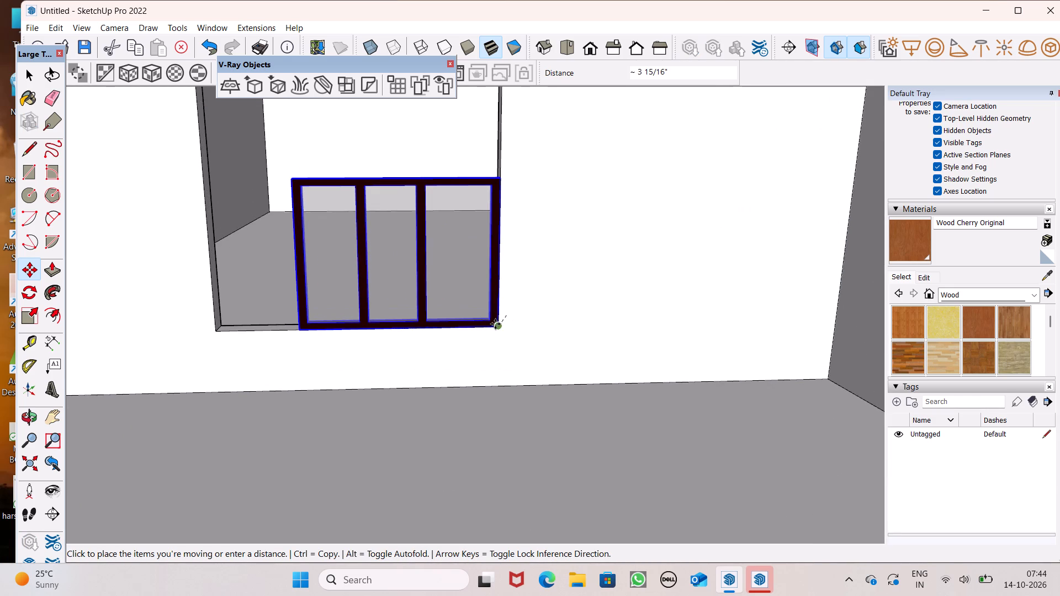
left_click_drag(495, 324, 494, 324)
Stretch the frame's width by about 1.41 to reach the left side of the top-storey opening.
scroll(358, 317, "down", 7)
scroll(355, 322, "up", 1)
middle_click_drag(359, 322, 417, 290)
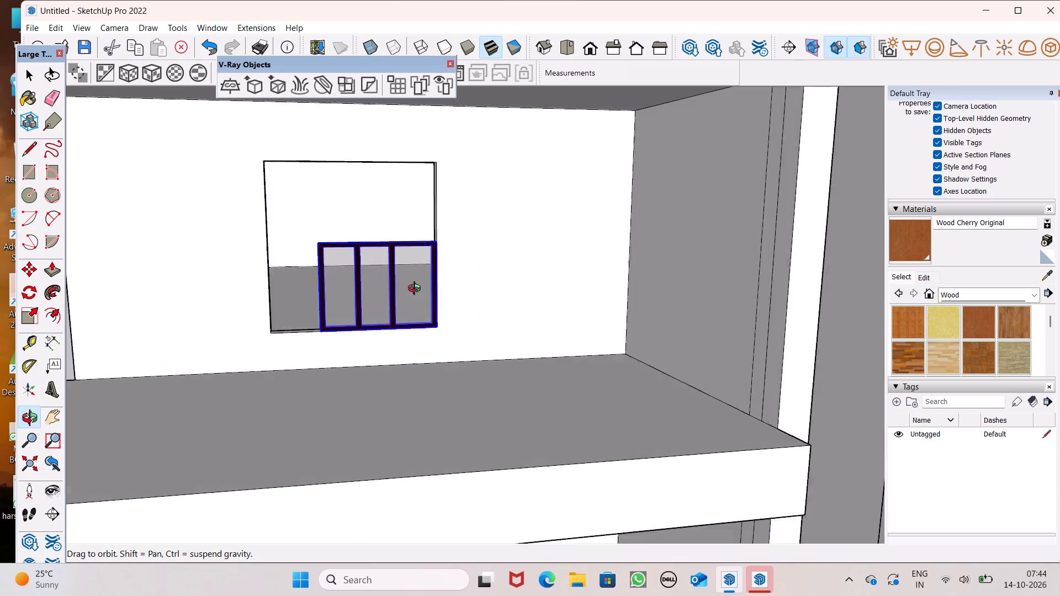
middle_click_drag(417, 290, 521, 355)
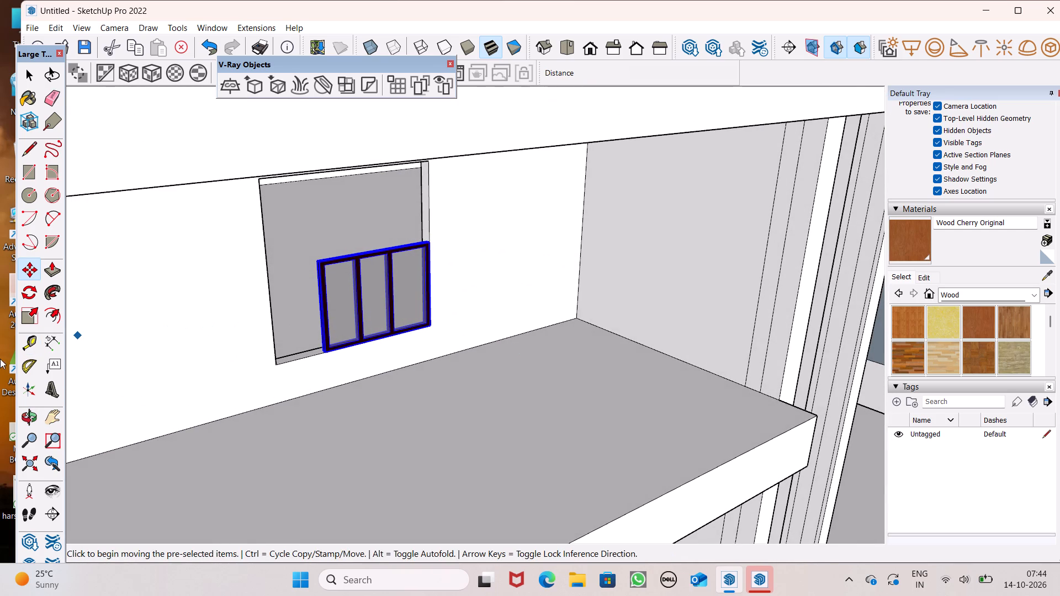
left_click(21, 321)
scroll(274, 267, "up", 5)
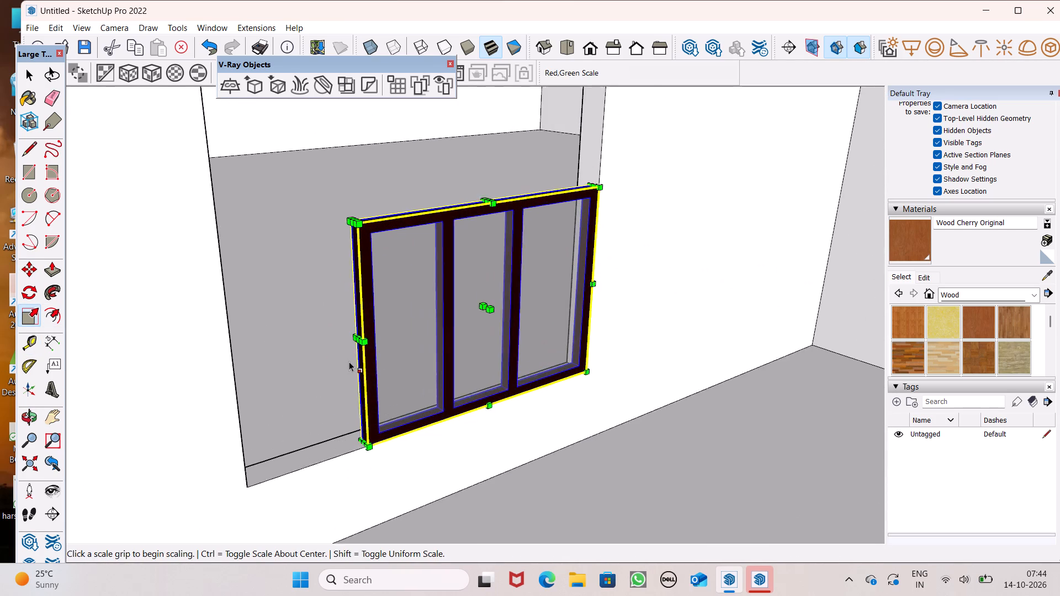
scroll(349, 361, "up", 1)
scroll(399, 308, "down", 3)
middle_click_drag(421, 372, 462, 368)
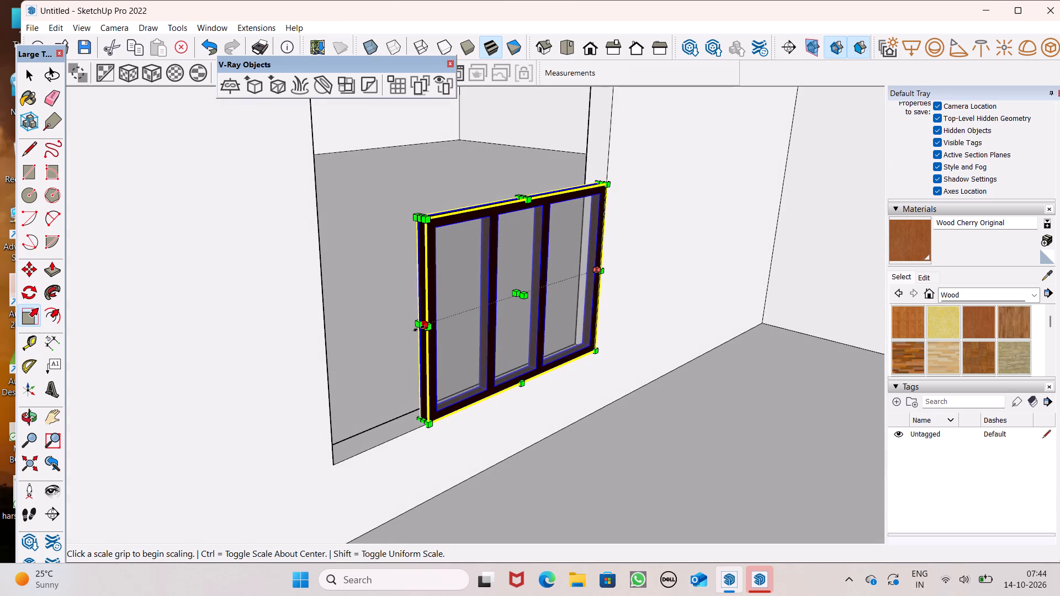
left_click_drag(419, 328, 341, 397)
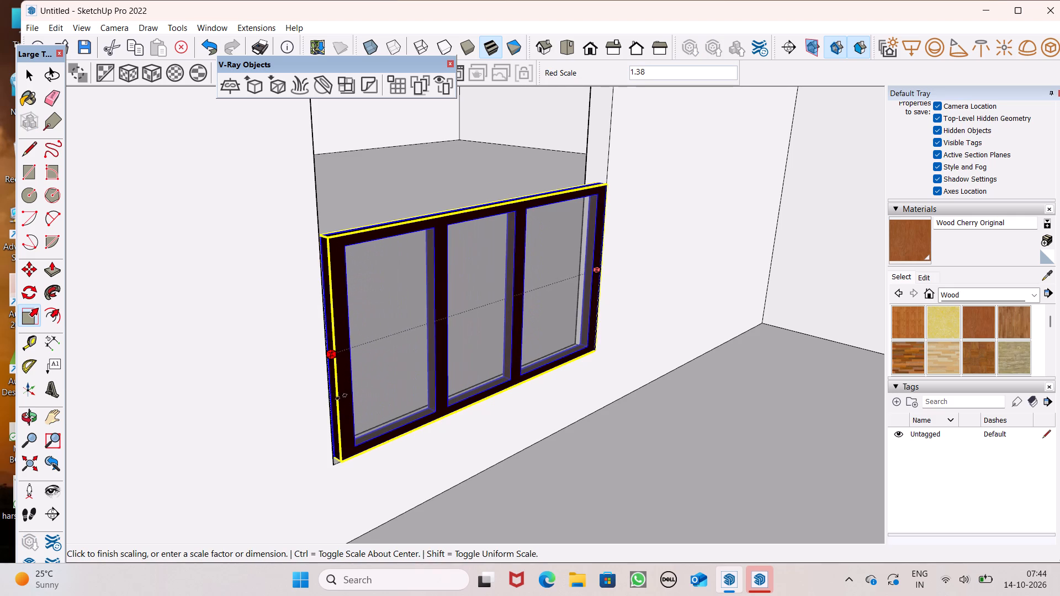
left_click_drag(341, 397, 332, 401)
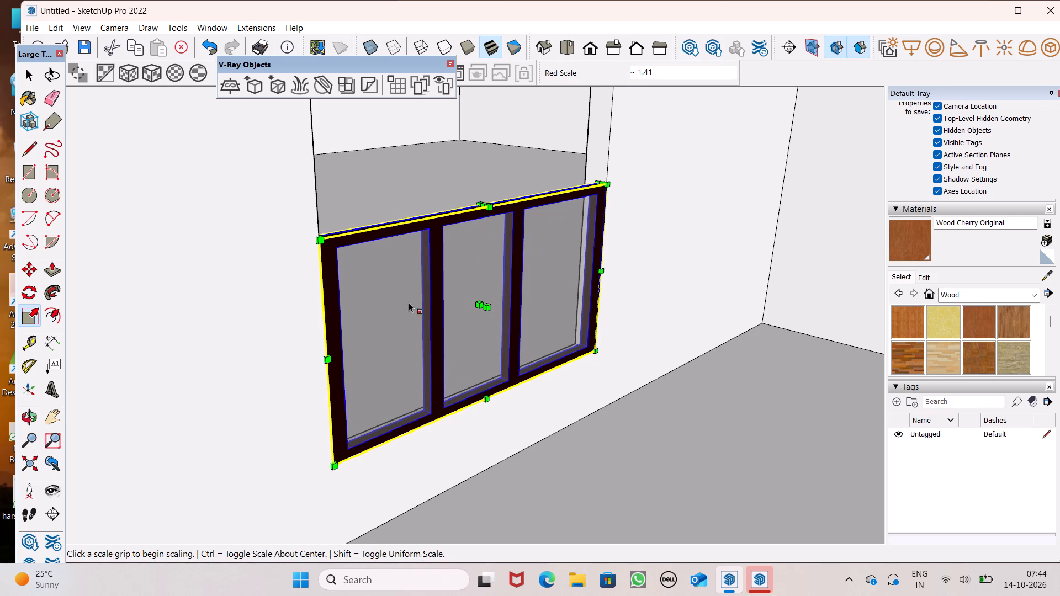
Stretch the frame's height up to the opening's top edge and clear the selection.
middle_click_drag(409, 302, 475, 321)
scroll(476, 320, "down", 5)
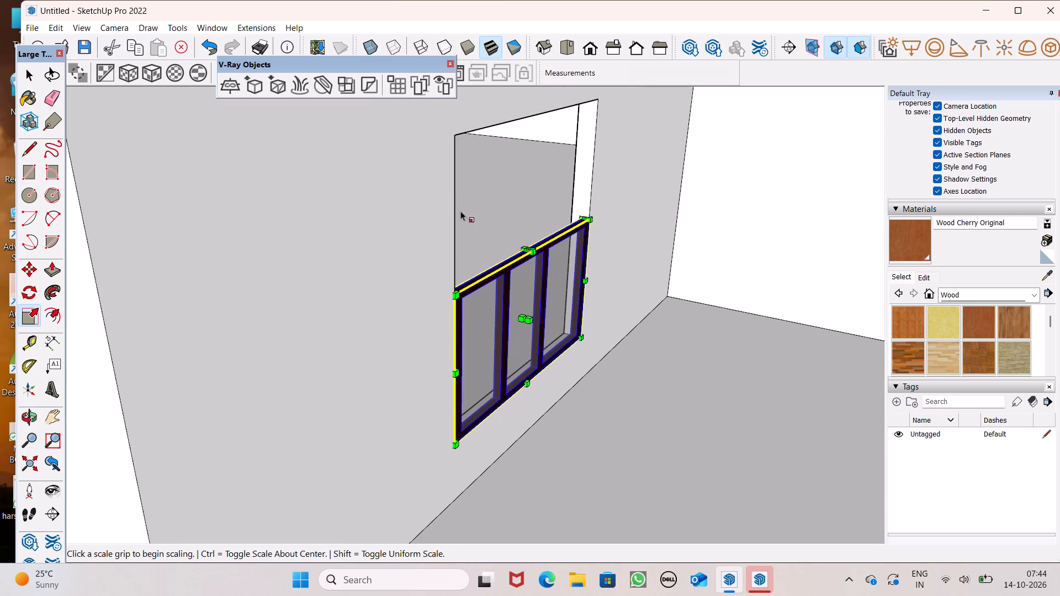
scroll(481, 111, "up", 5)
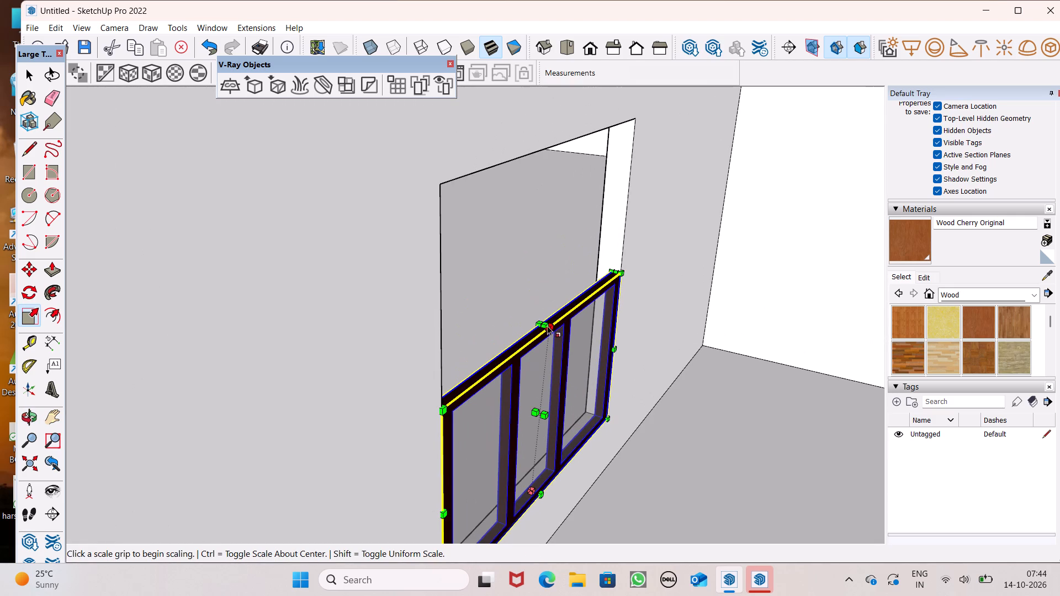
left_click_drag(539, 325, 538, 280)
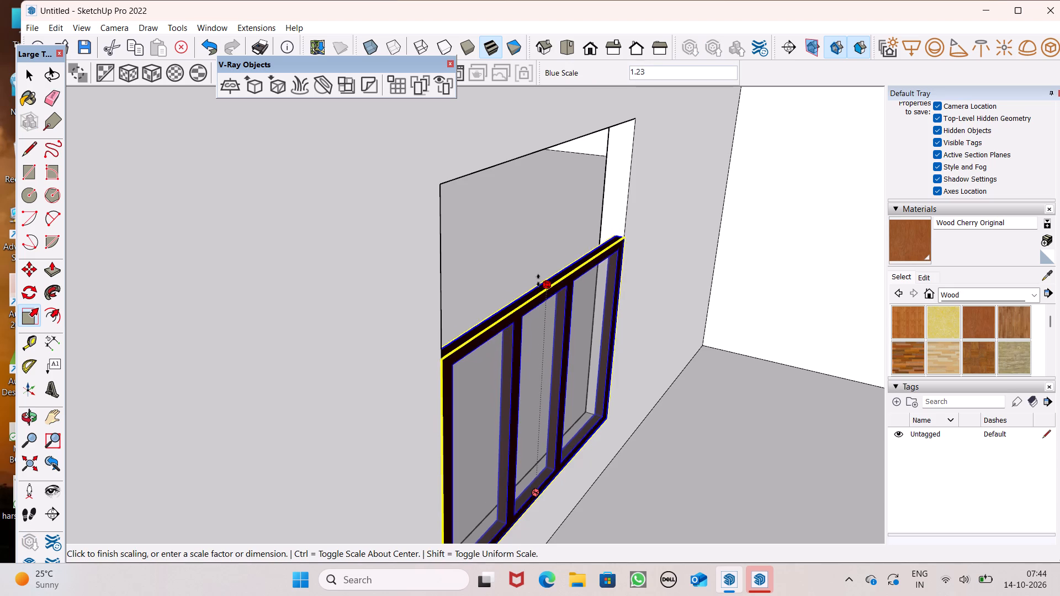
left_click_drag(538, 280, 514, 176)
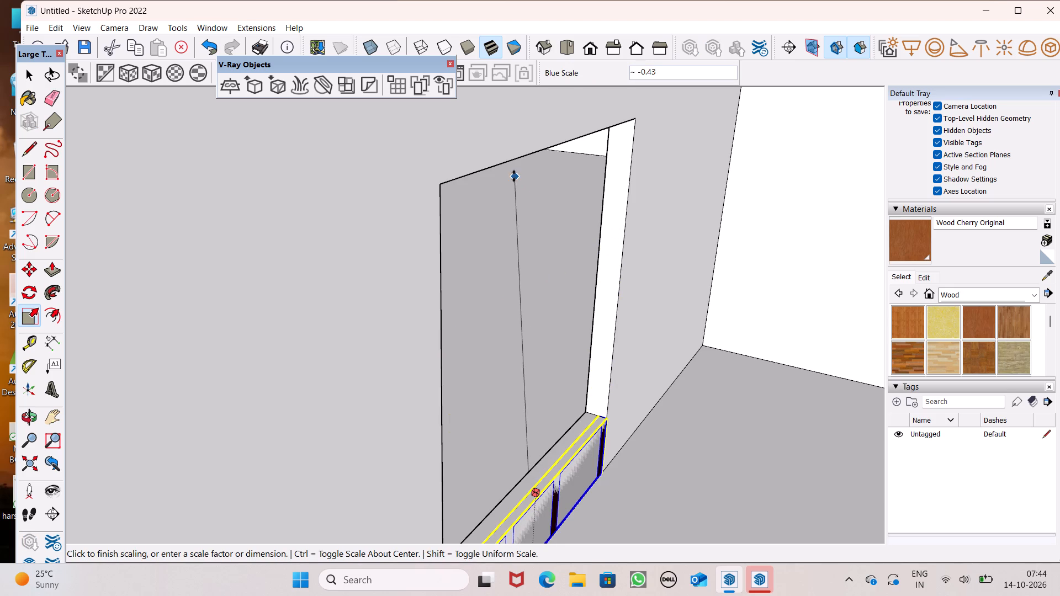
left_click_drag(514, 176, 512, 159)
scroll(495, 248, "down", 8)
key("space")
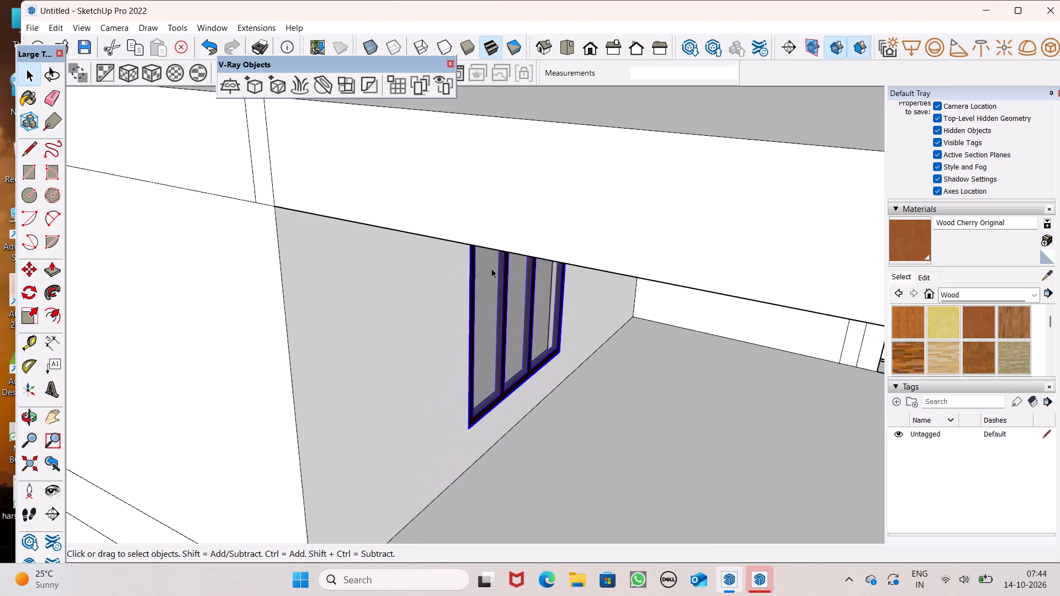
key("space")
scroll(491, 268, "down", 6)
key("space")
scroll(493, 265, "down", 4)
left_click(802, 349)
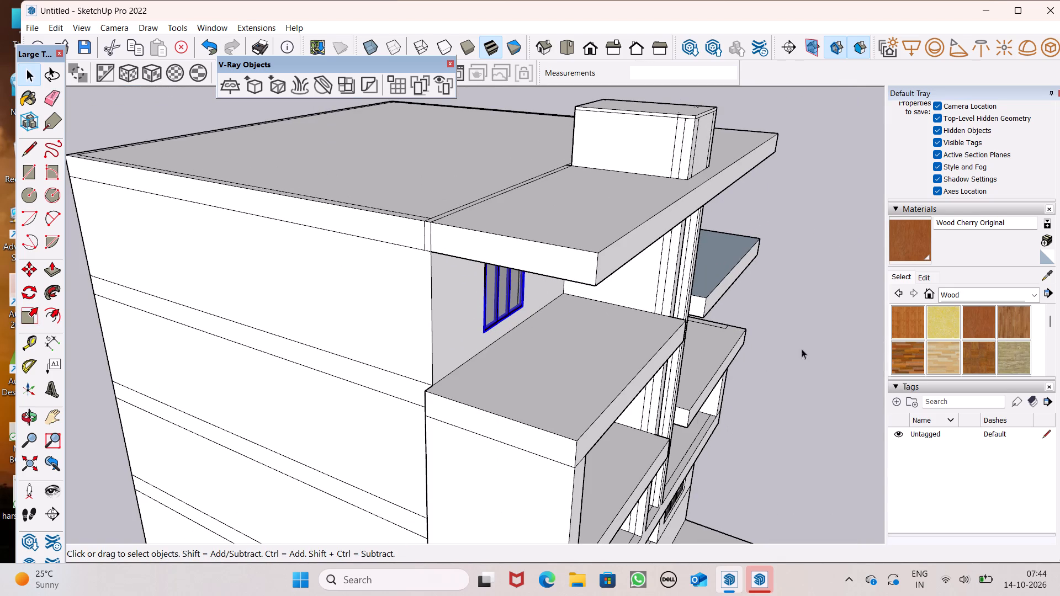
Copy the top storey's left window frame by its lower right corner to the lower right corner of the top storey's right window opening.
scroll(651, 131, "down", 5)
middle_click_drag(564, 168, 195, 129)
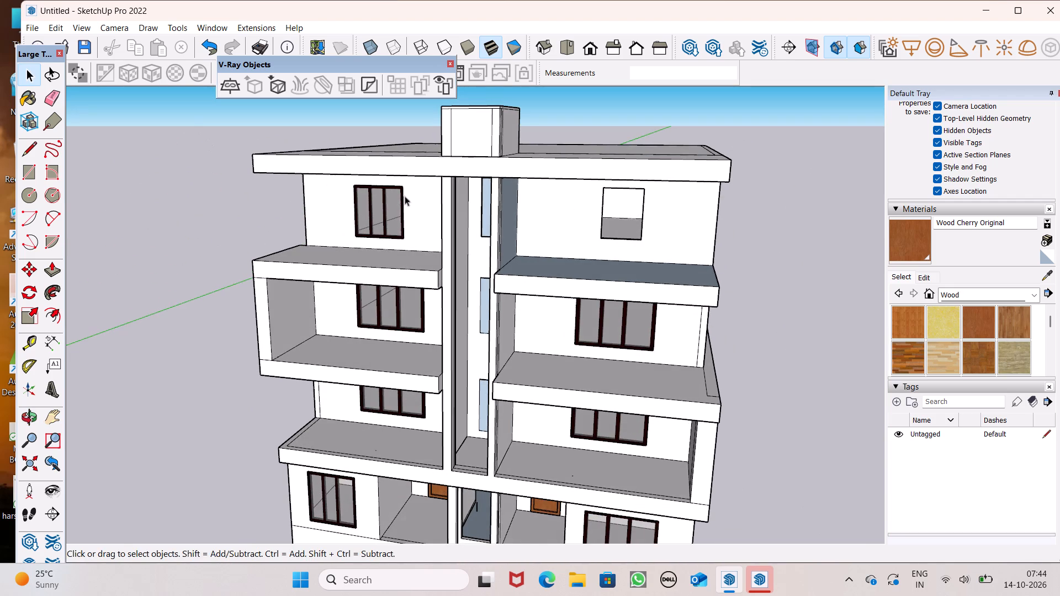
scroll(754, 232, "up", 1)
left_click(319, 206)
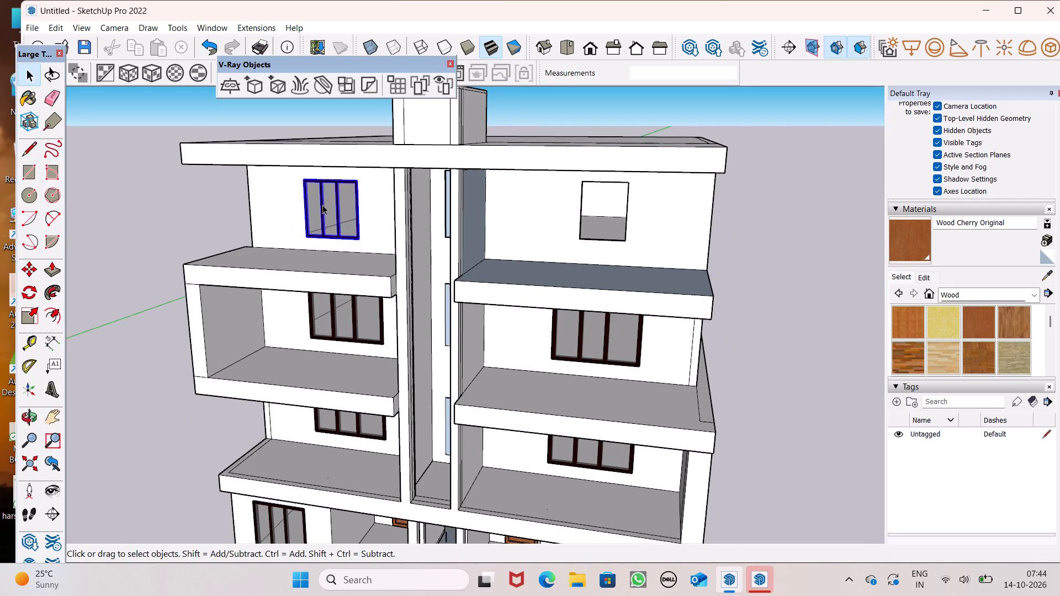
key("m")
key("Return")
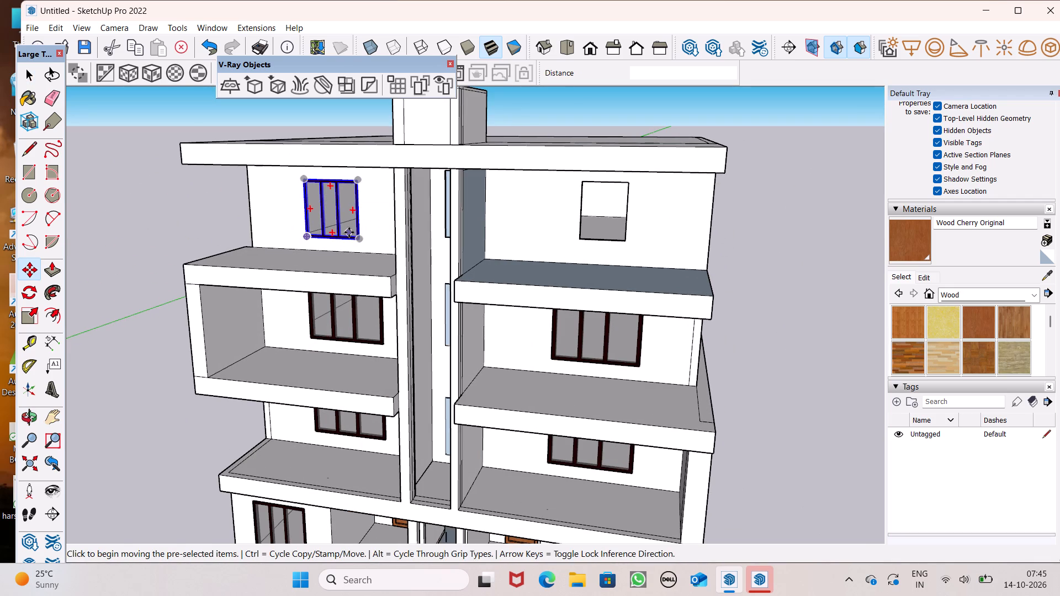
left_click_drag(355, 240, 614, 289)
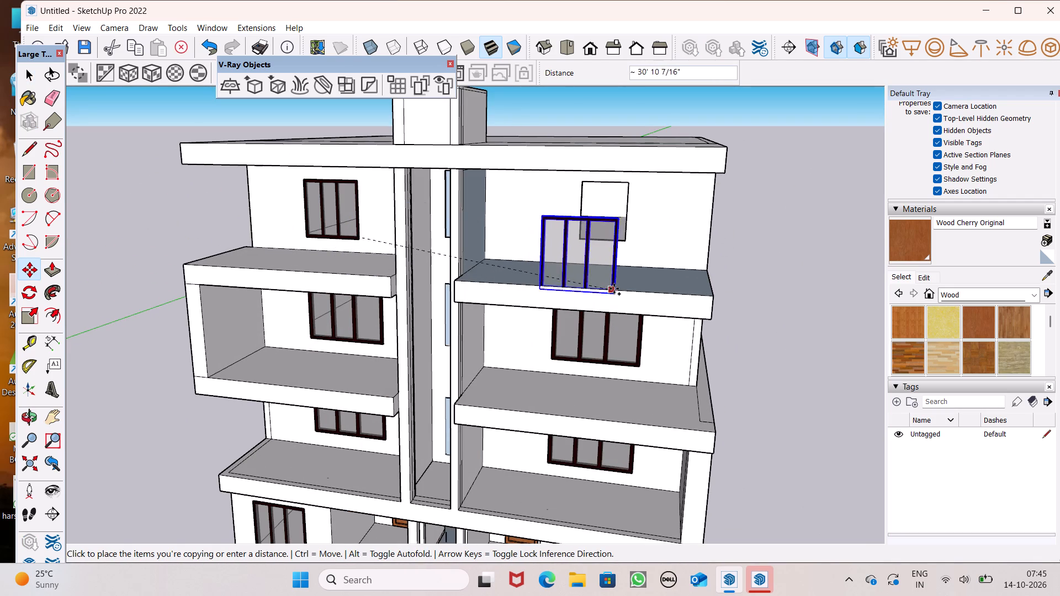
left_click_drag(614, 289, 624, 242)
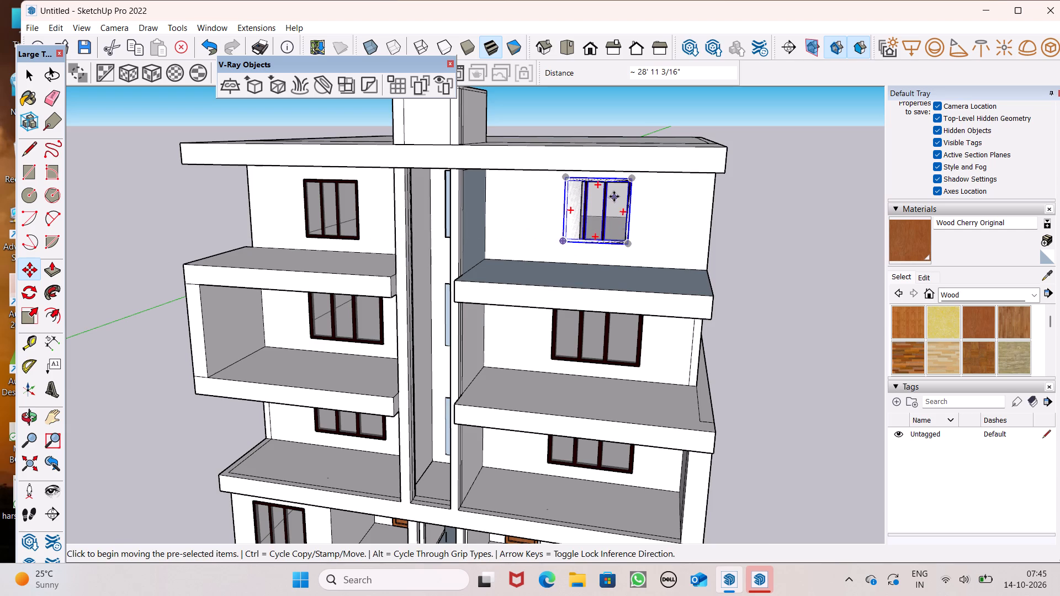
Scale the copied frame down uniformly to 0.60 from its upper left corner and clear the selection.
scroll(614, 196, "up", 5)
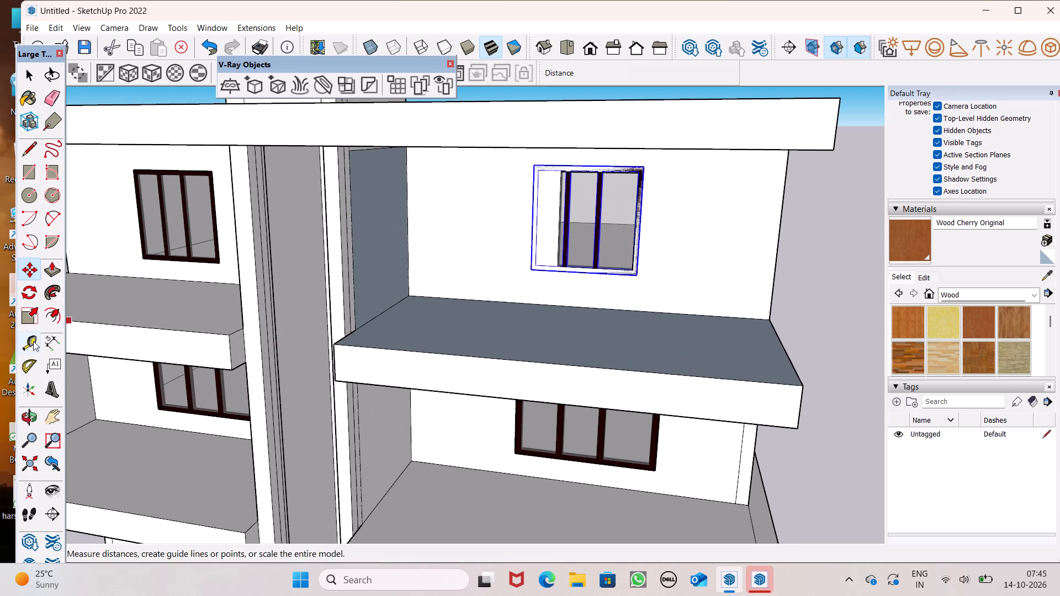
left_click(39, 311)
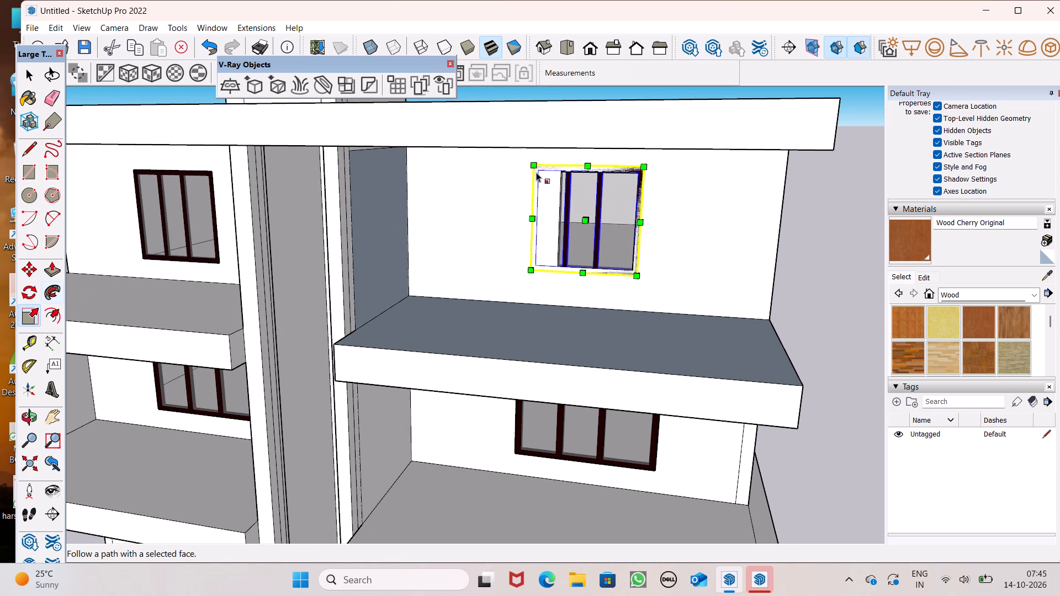
left_click_drag(536, 170, 562, 223)
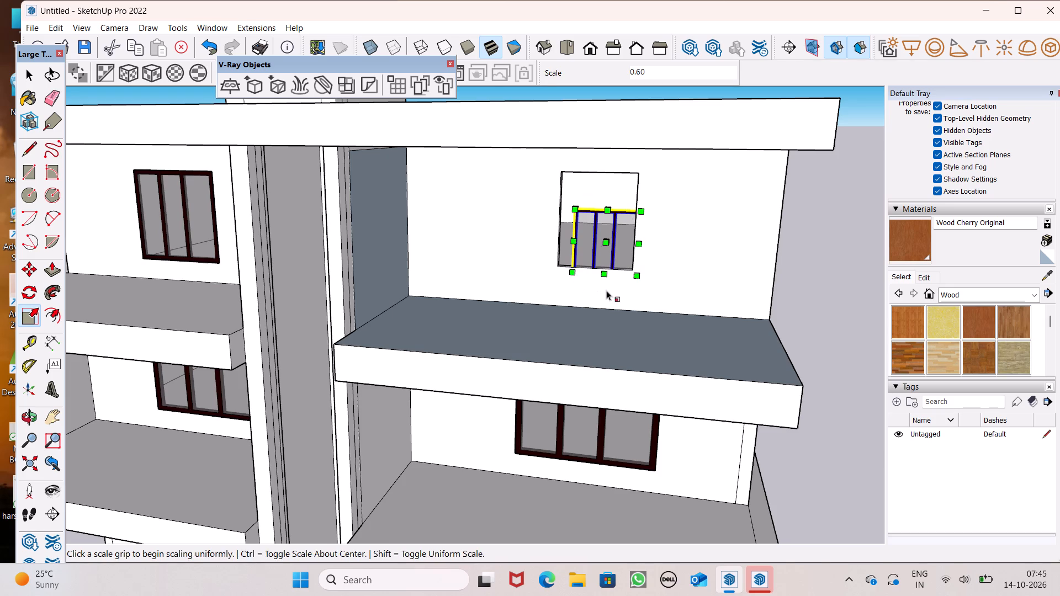
key("space")
left_click(814, 299)
Move the reduced frame by its lower right corner to the front lower right corner of the right window opening.
scroll(653, 242, "up", 6)
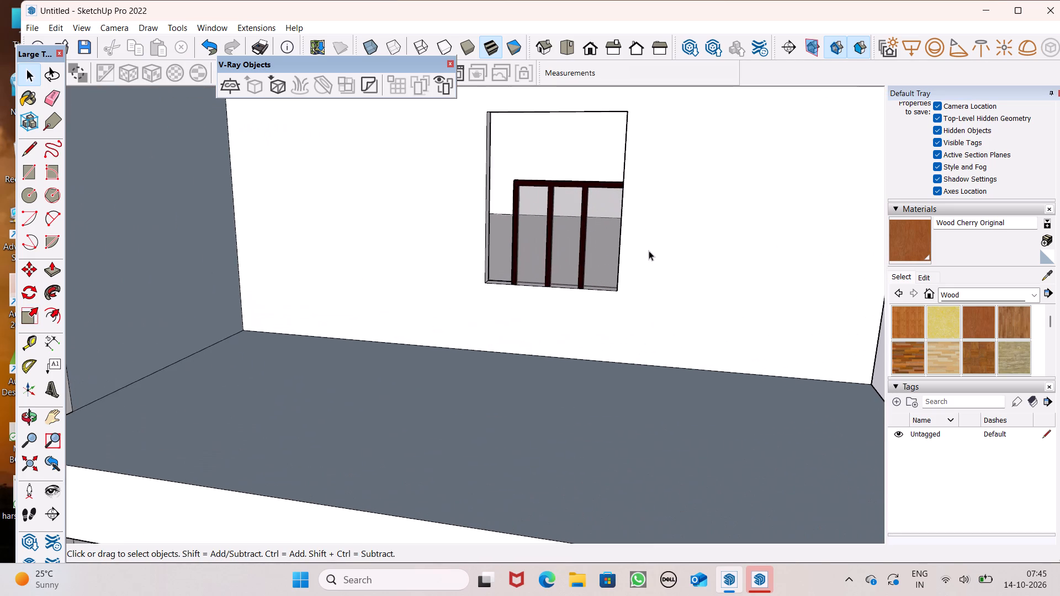
middle_click_drag(696, 288, 768, 312)
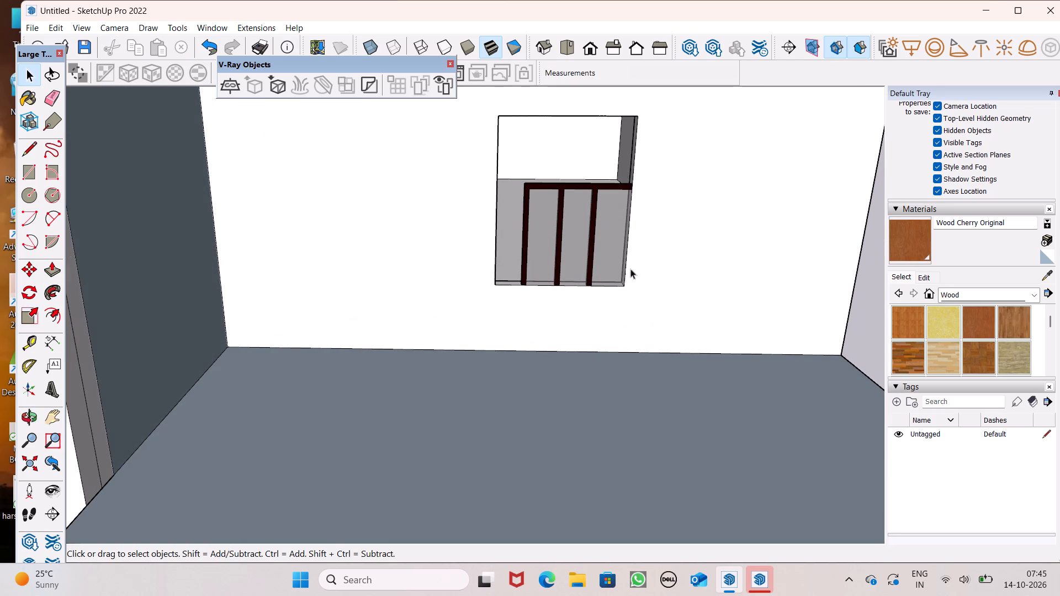
left_click(566, 256)
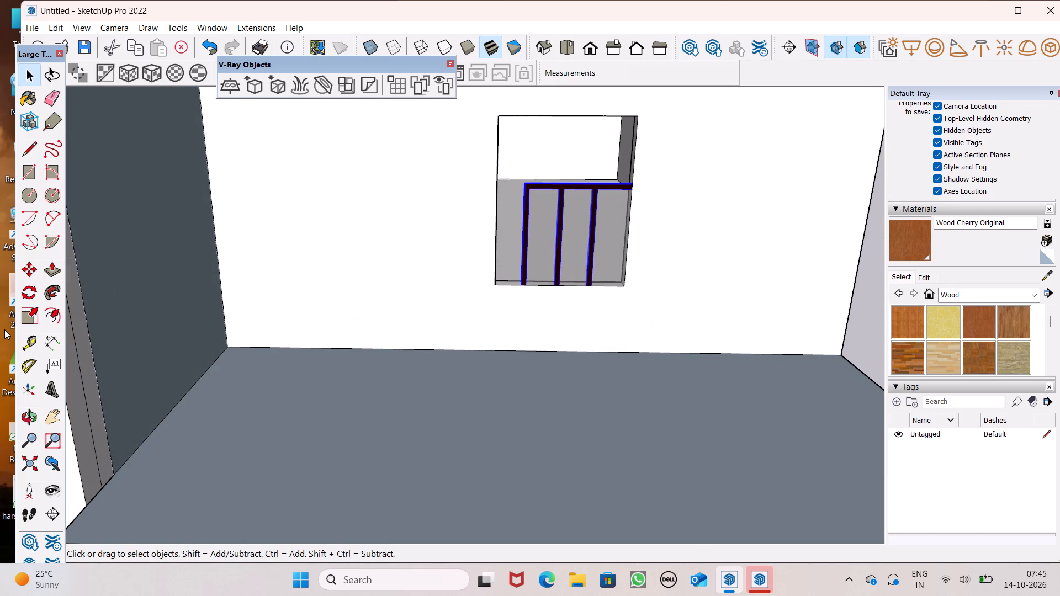
key("m")
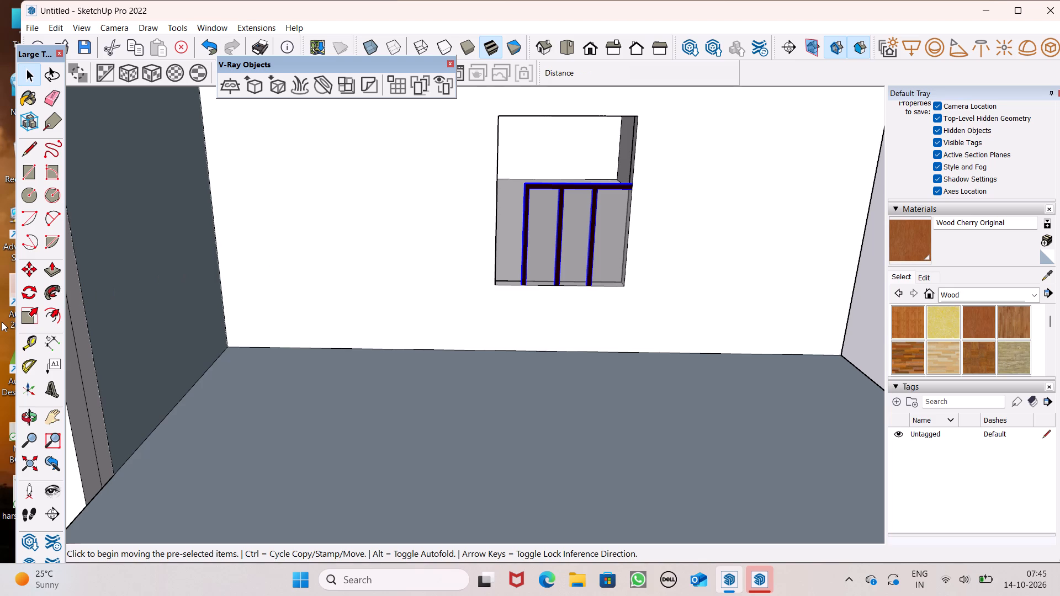
key("Return")
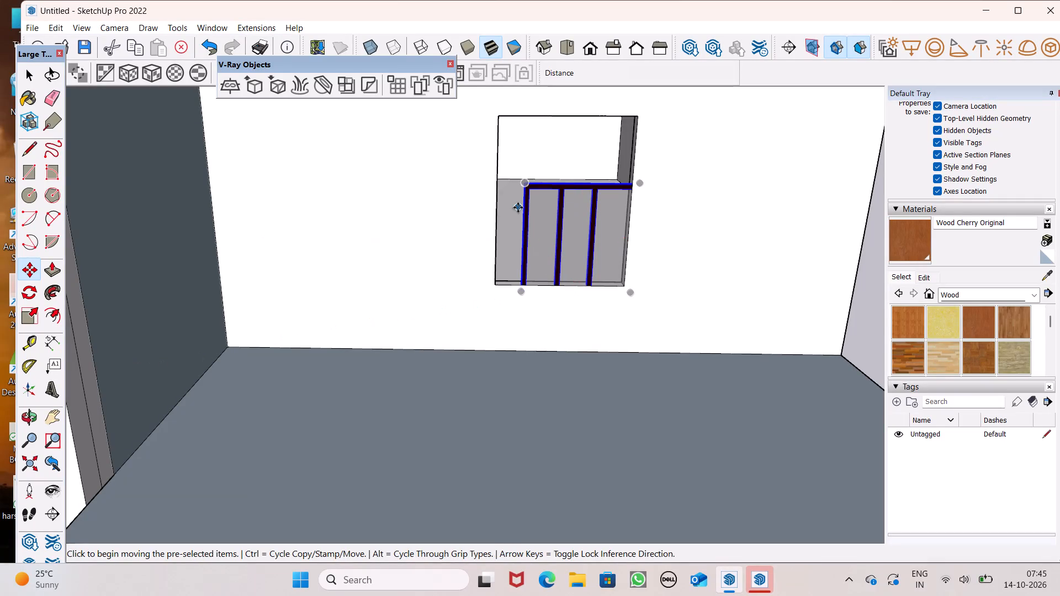
left_click_drag(633, 296, 608, 285)
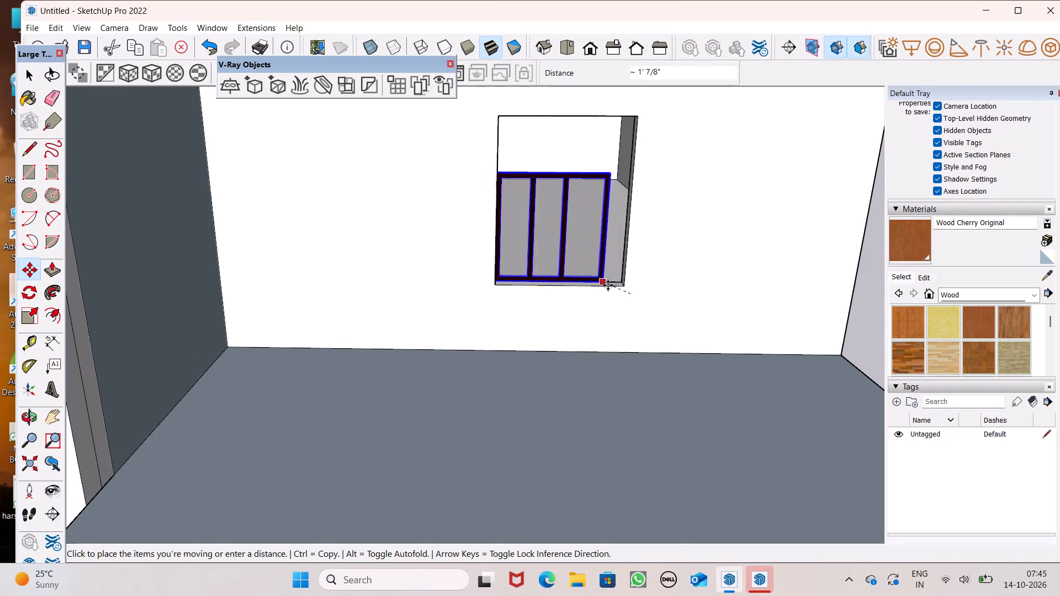
left_click_drag(608, 285, 624, 286)
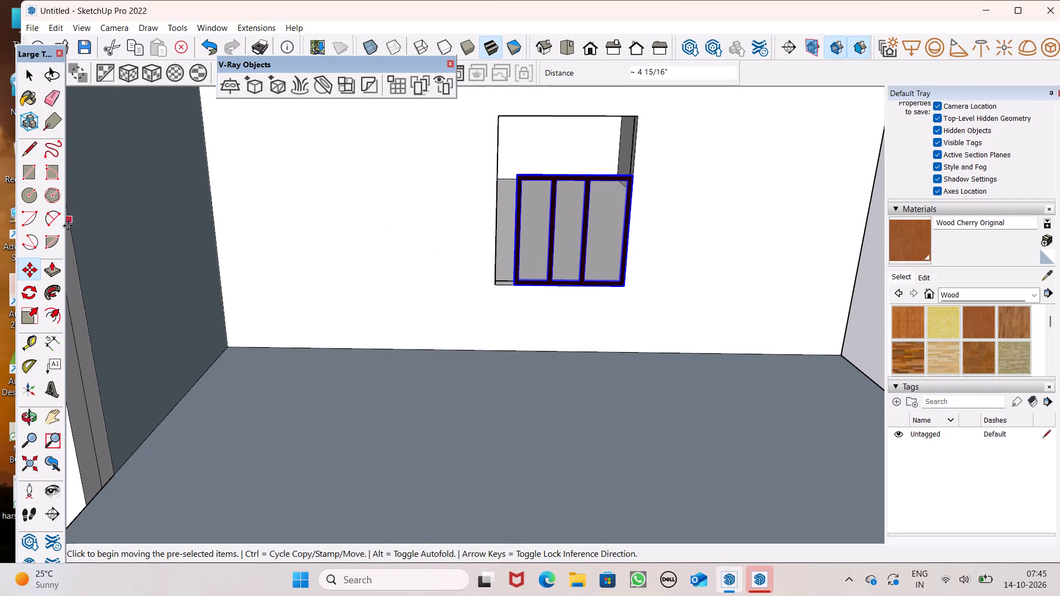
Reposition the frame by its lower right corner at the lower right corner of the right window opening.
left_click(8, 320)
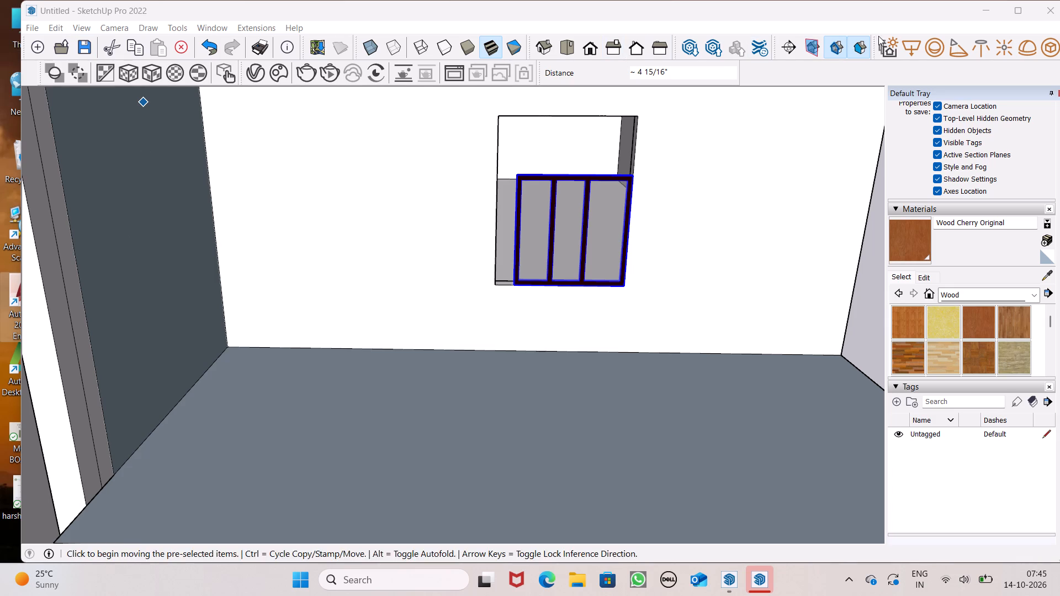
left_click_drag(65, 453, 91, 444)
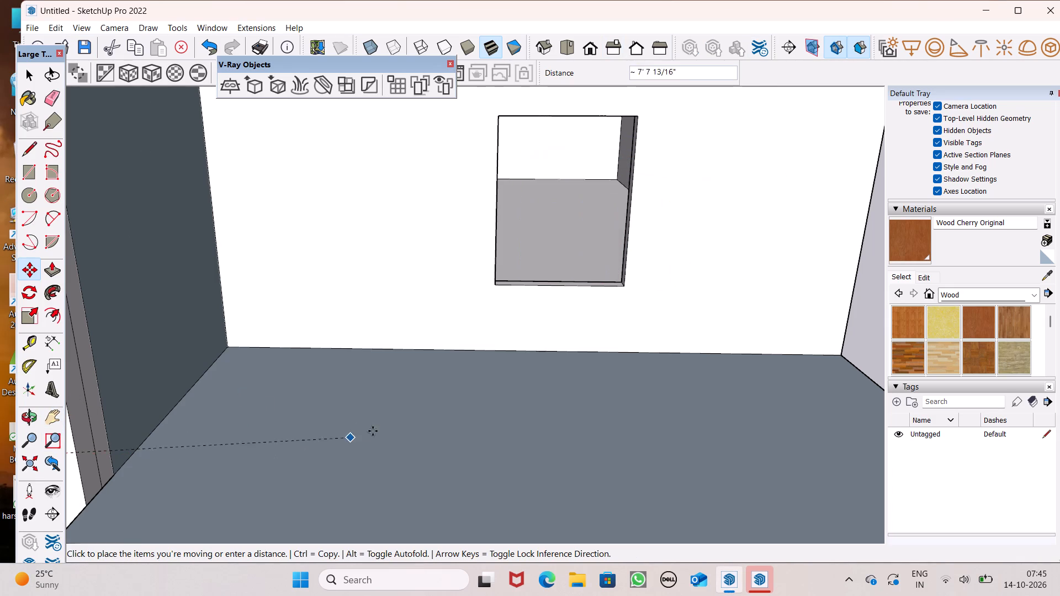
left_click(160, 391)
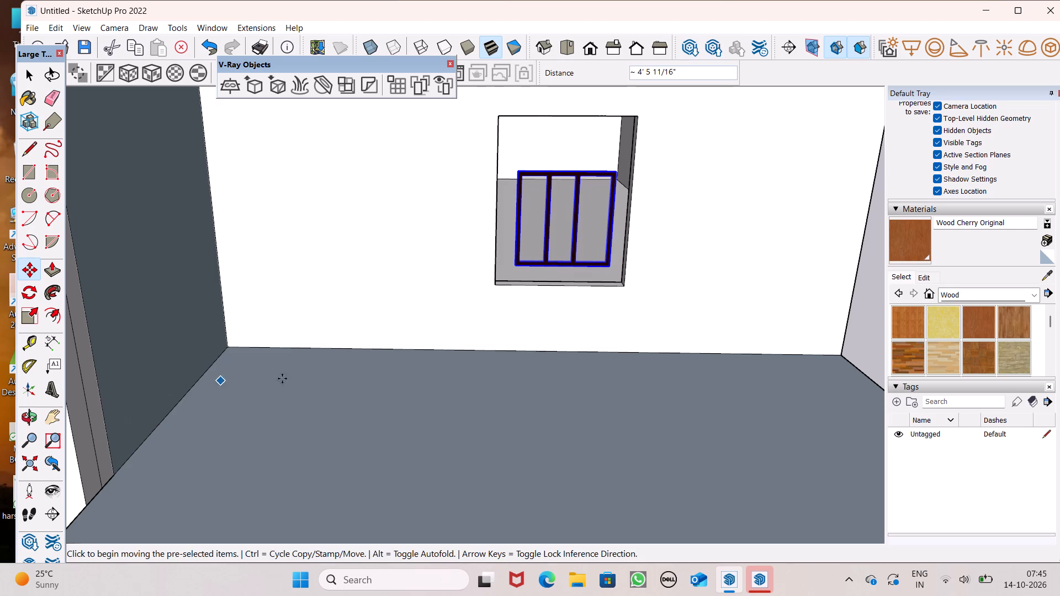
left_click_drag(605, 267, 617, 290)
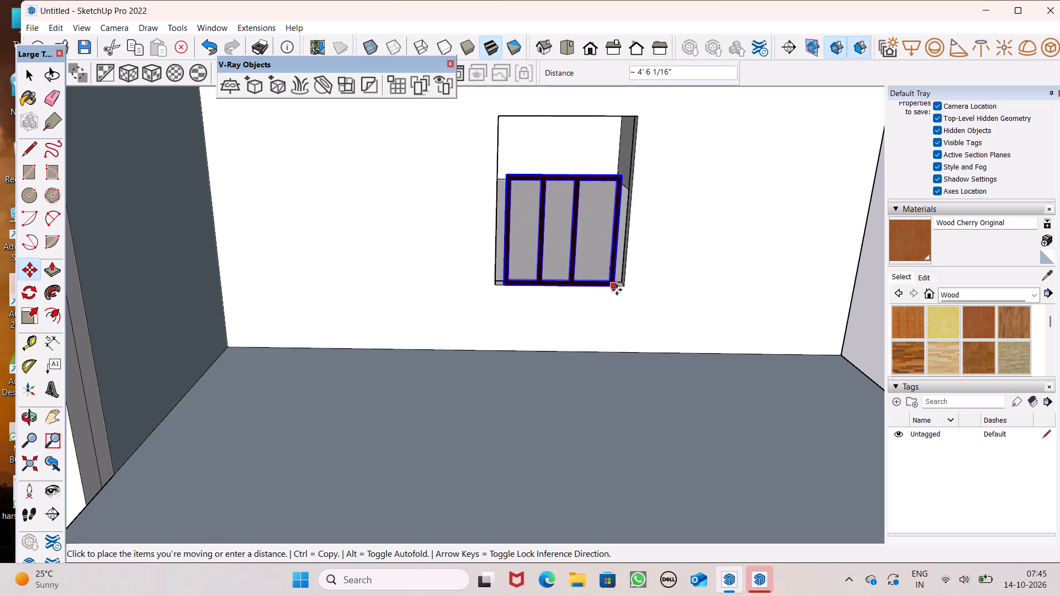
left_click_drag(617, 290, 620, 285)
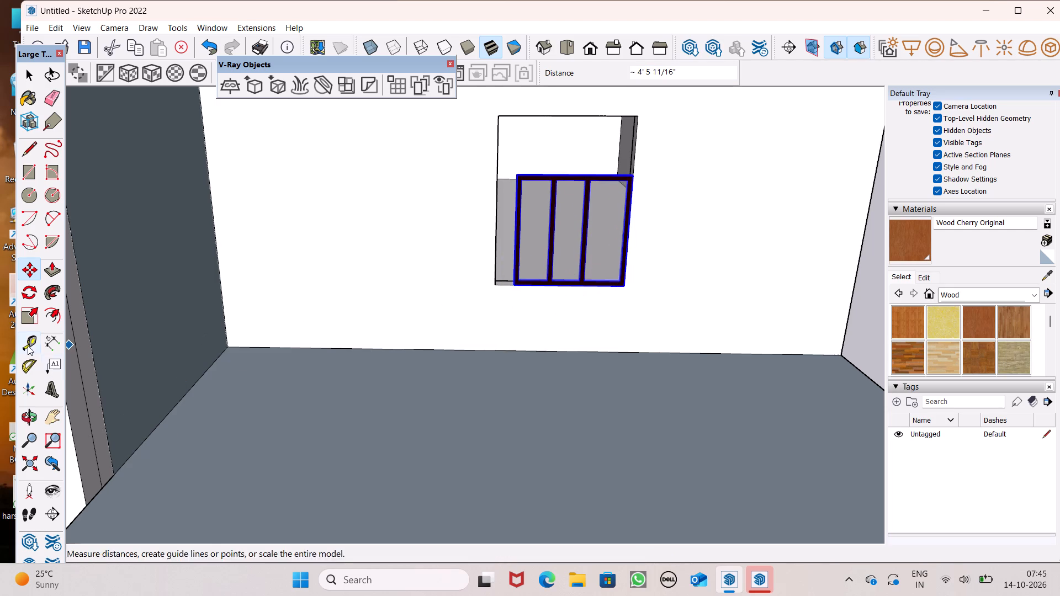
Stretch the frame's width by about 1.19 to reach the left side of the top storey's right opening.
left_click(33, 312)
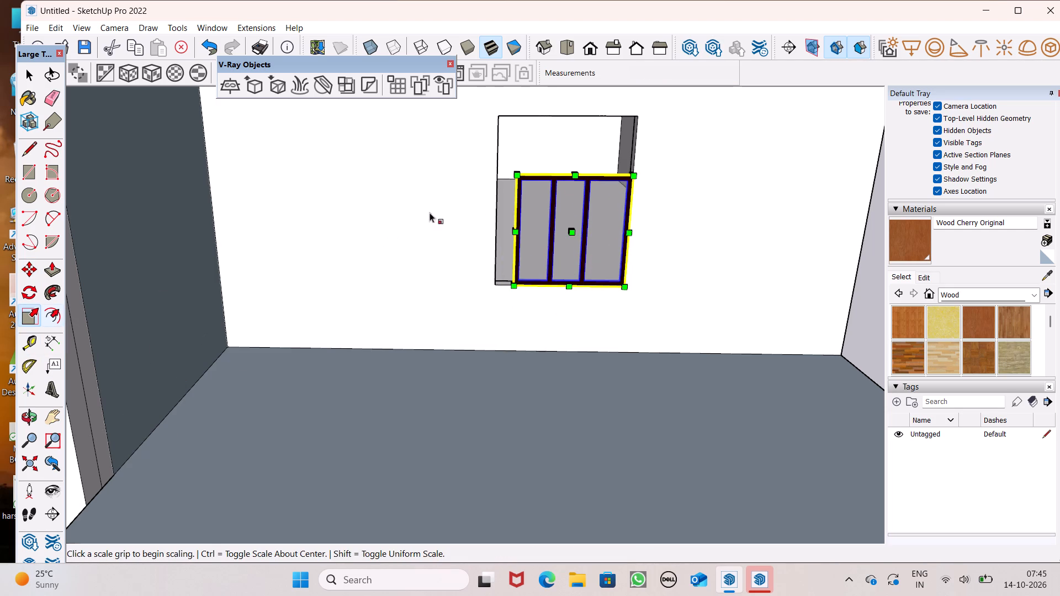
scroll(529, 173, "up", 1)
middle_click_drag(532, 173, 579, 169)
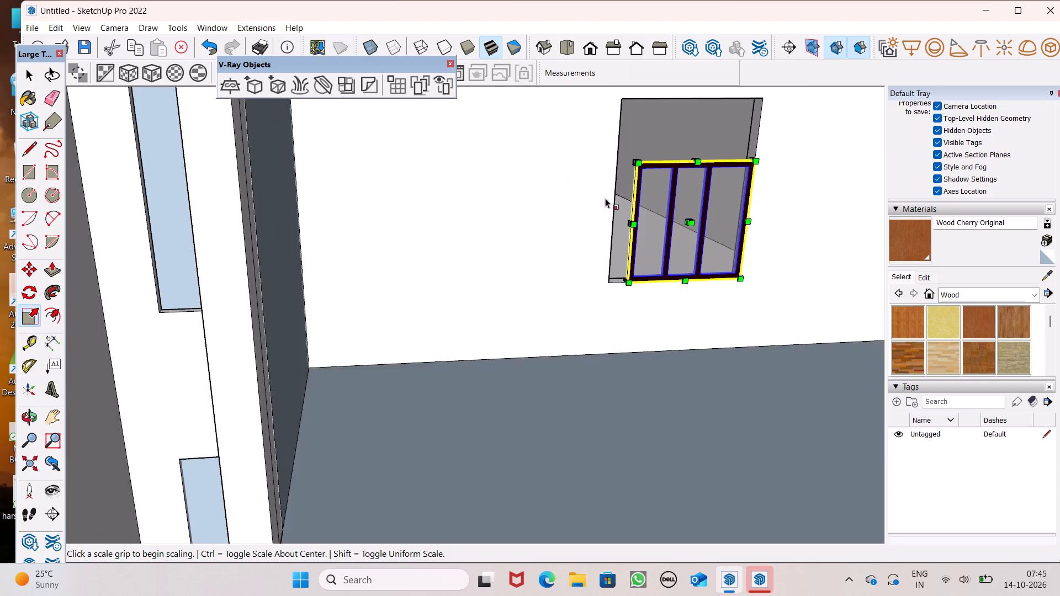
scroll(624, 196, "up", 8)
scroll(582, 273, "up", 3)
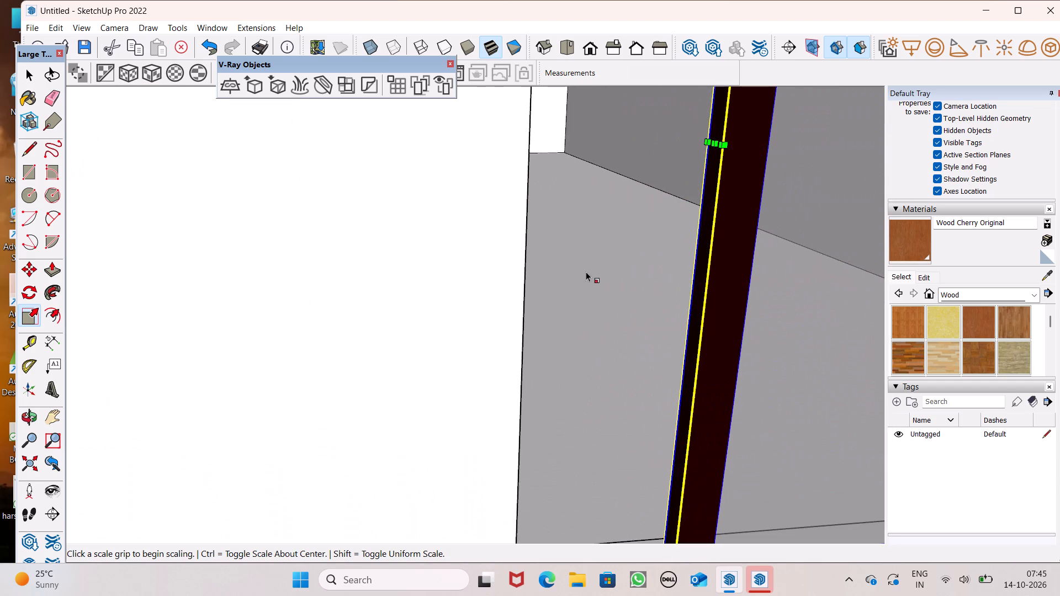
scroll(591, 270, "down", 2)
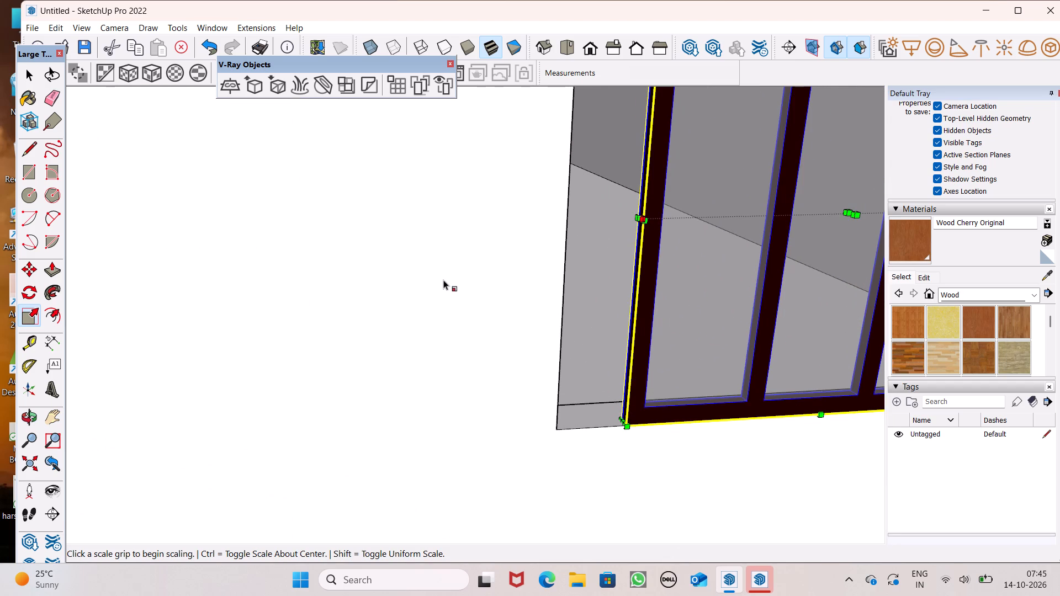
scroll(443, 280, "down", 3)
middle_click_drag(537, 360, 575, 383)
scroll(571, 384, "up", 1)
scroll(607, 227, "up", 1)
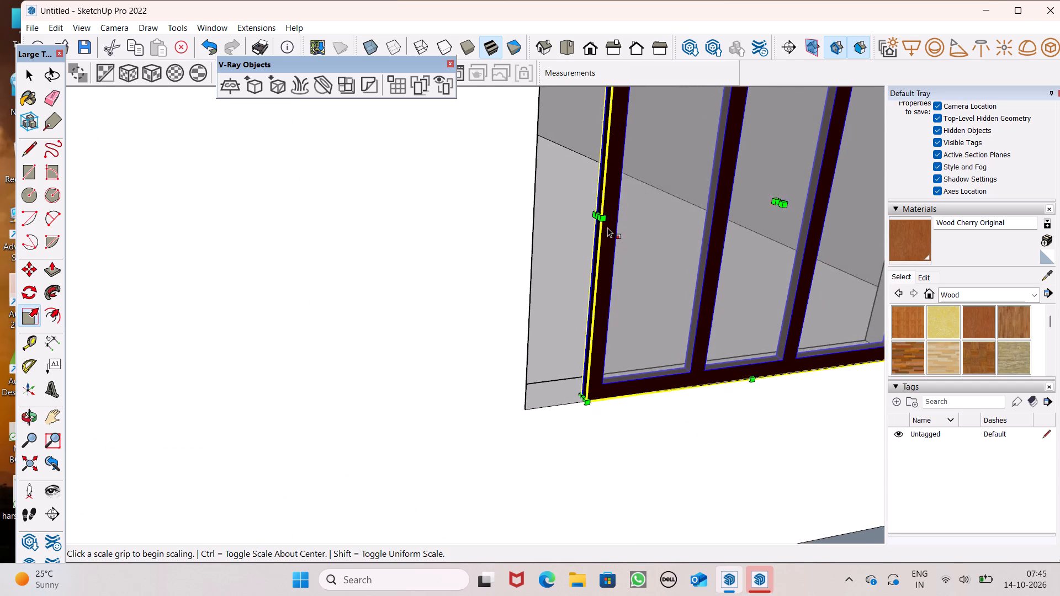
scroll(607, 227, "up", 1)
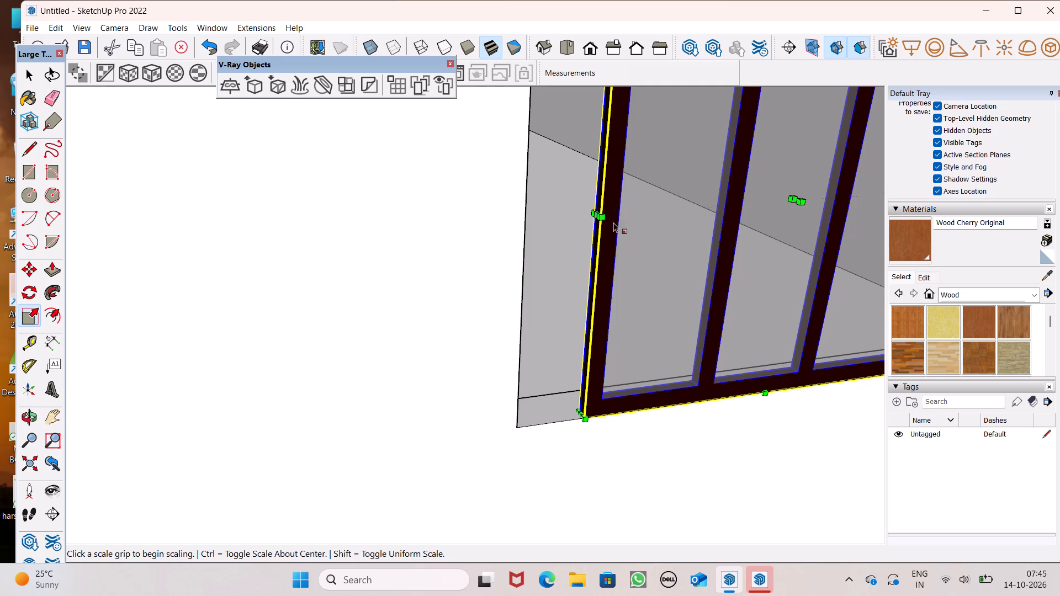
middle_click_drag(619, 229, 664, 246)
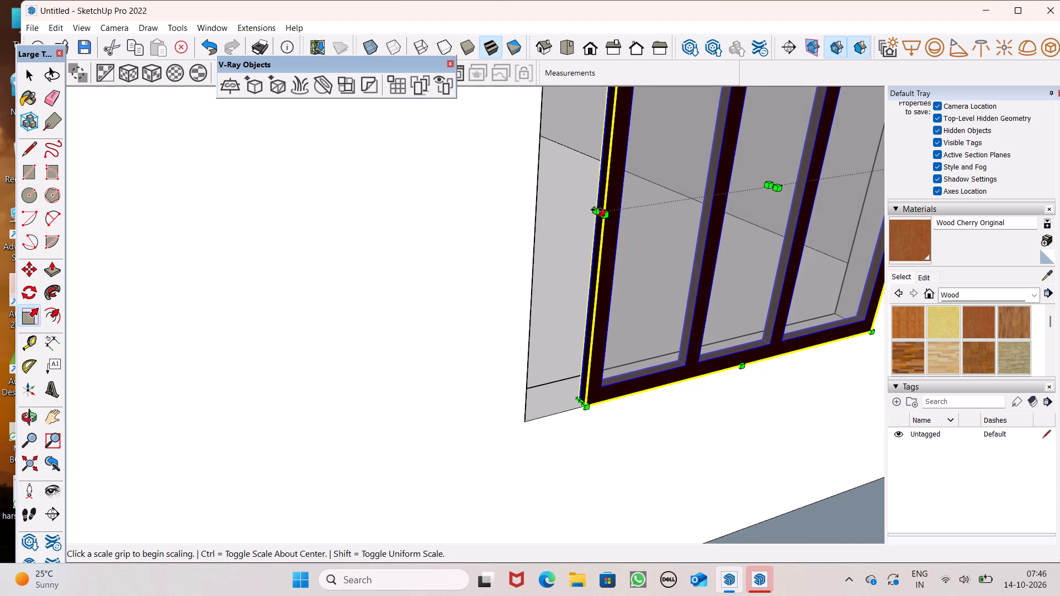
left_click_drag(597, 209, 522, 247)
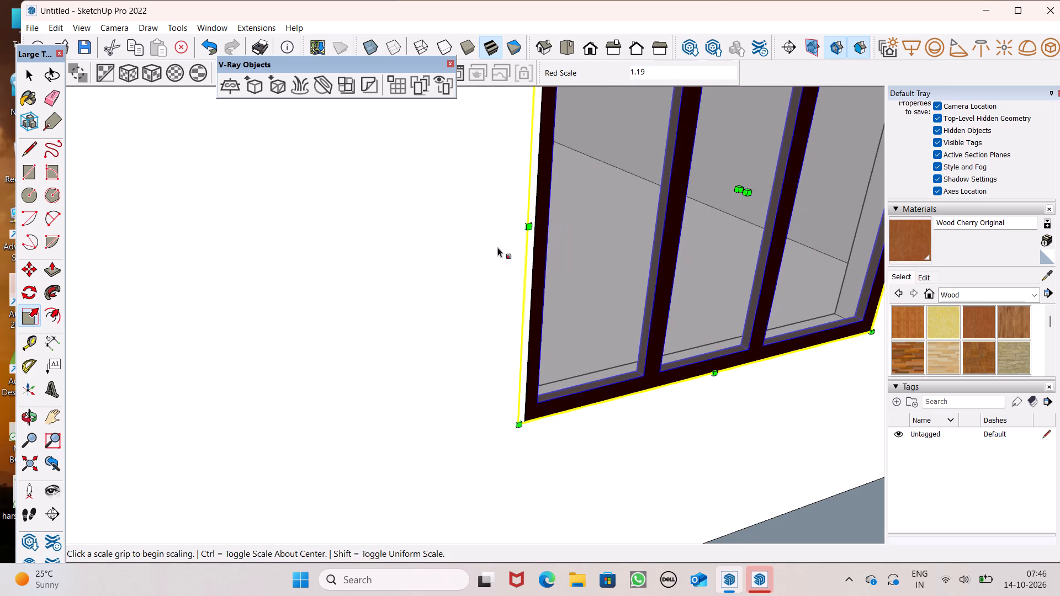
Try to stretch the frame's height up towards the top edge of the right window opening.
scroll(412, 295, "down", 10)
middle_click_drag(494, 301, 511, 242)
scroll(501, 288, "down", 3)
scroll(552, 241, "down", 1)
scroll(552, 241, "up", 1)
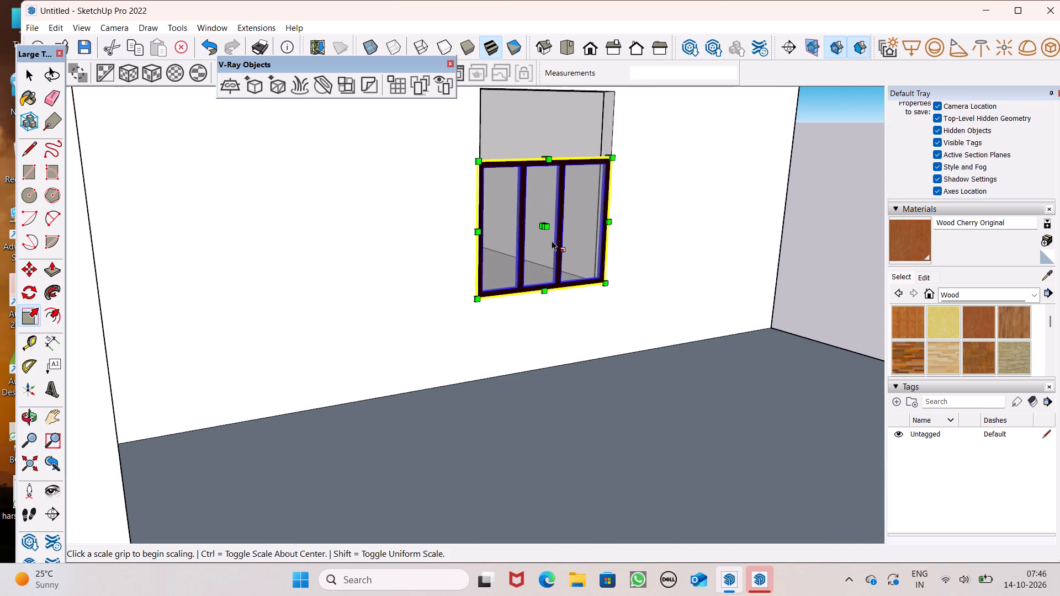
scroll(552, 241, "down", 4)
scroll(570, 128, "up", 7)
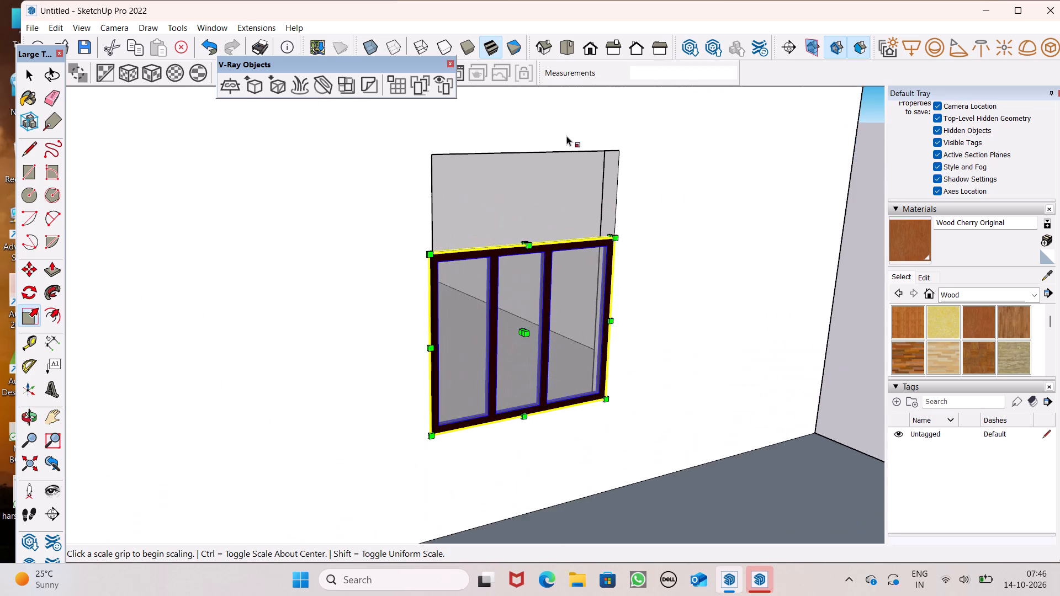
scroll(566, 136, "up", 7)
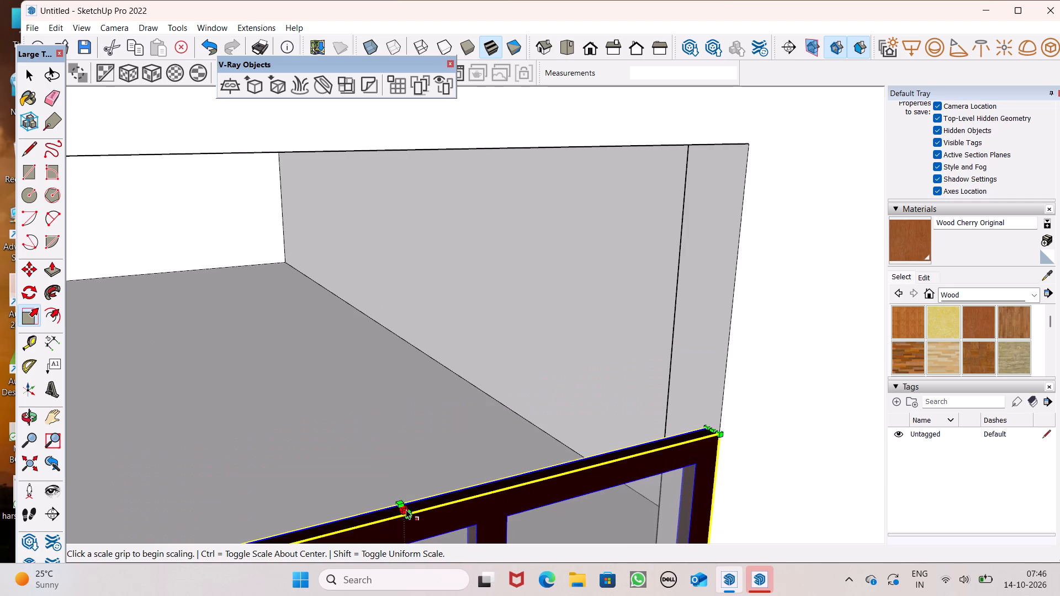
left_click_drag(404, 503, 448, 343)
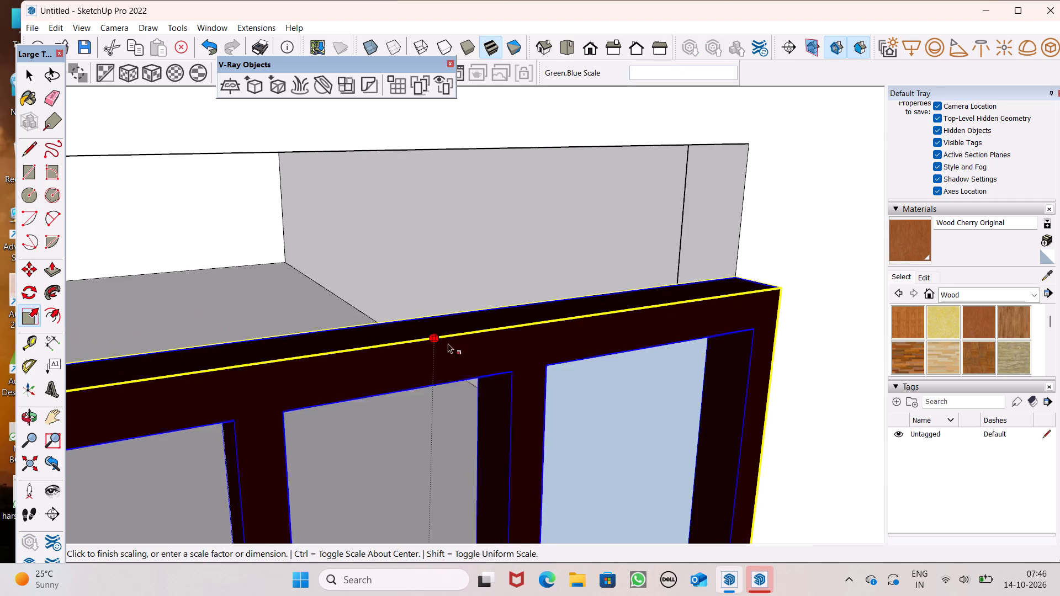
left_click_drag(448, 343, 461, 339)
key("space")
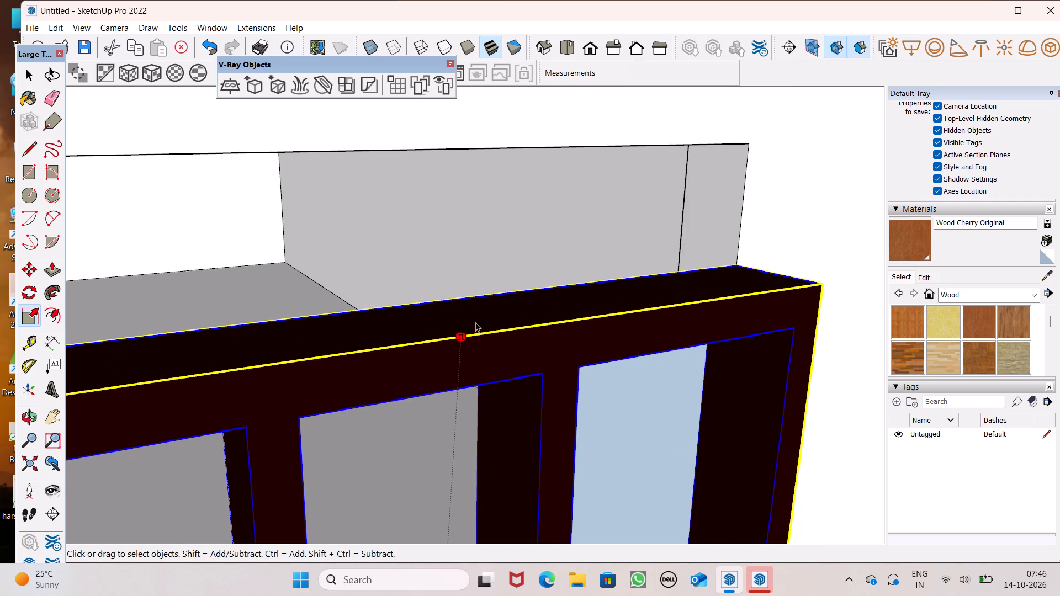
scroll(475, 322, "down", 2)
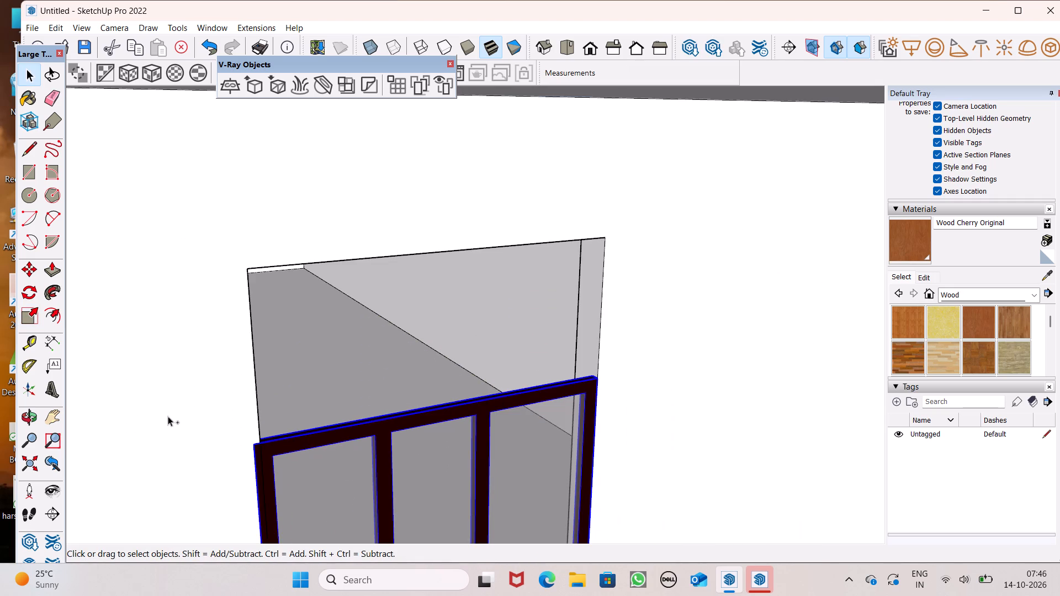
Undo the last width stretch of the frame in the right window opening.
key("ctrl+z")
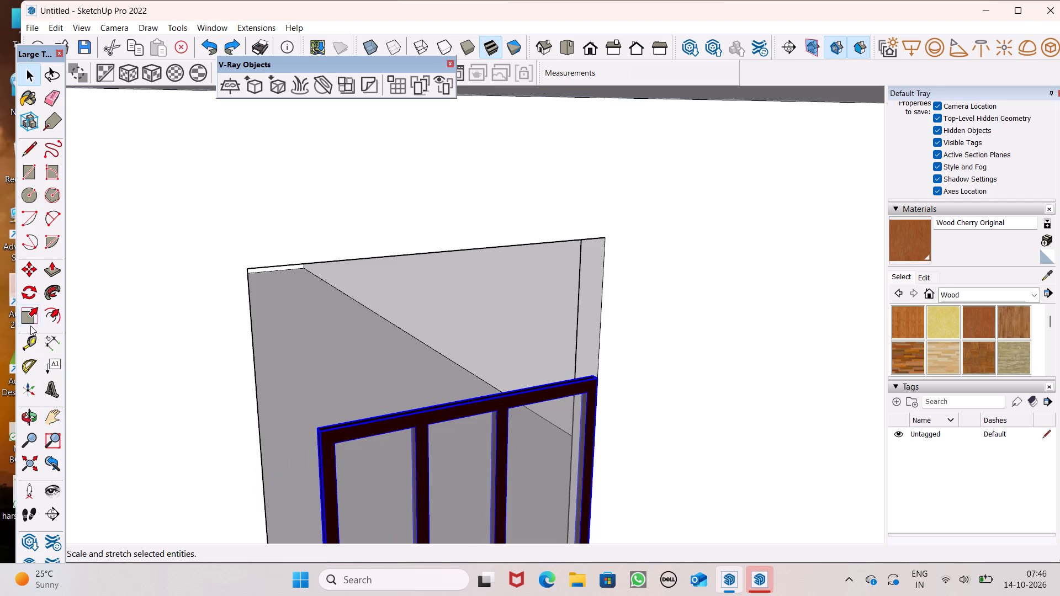
Stretch the frame's height upward in two stages to reach the top edge of the top storey's right window opening.
left_click(30, 315)
middle_click_drag(459, 419, 494, 417)
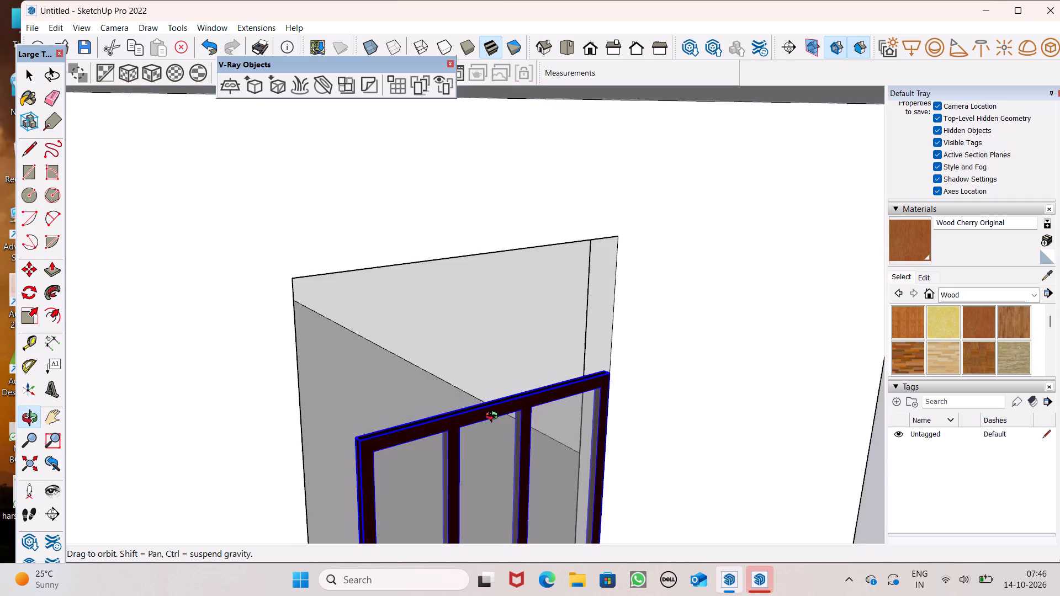
middle_click_drag(494, 417, 492, 408)
scroll(487, 390, "up", 5)
scroll(511, 399, "down", 2)
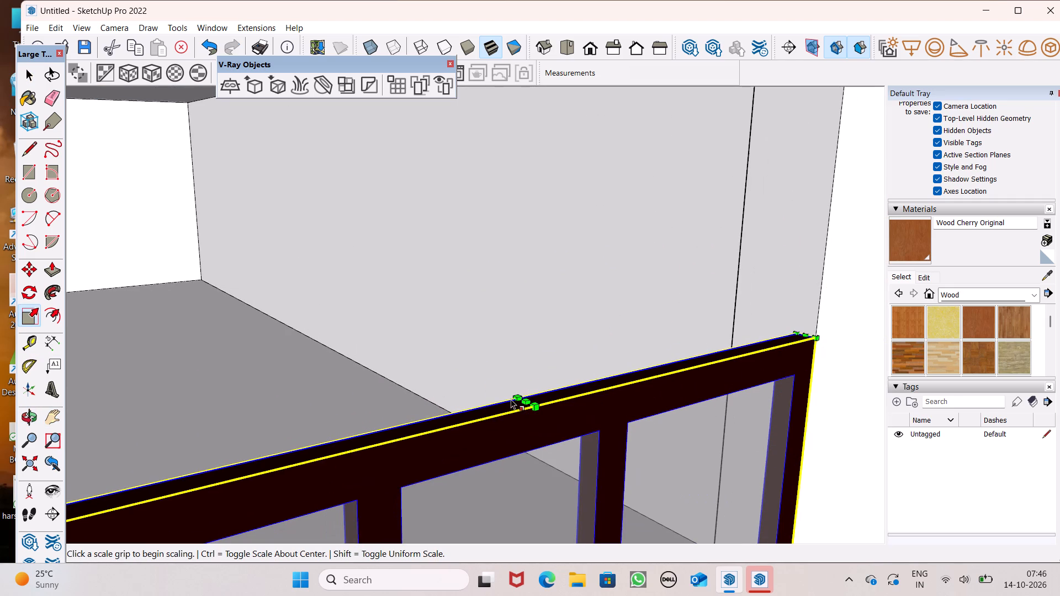
left_click_drag(528, 399, 538, 200)
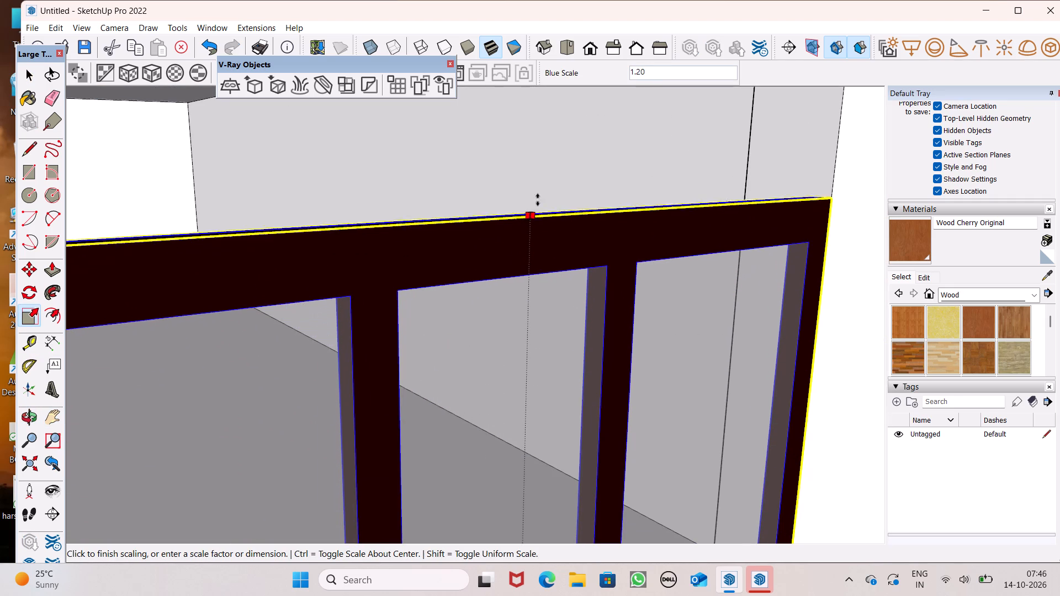
left_click_drag(538, 200, 536, 168)
scroll(527, 226, "down", 11)
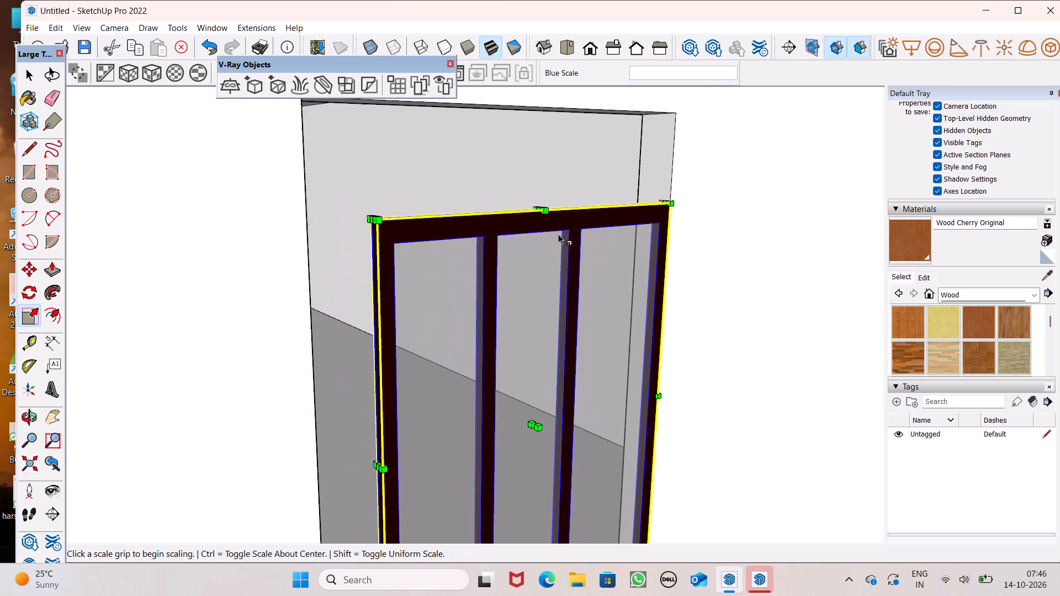
scroll(503, 90, "up", 4)
scroll(503, 90, "down", 1)
scroll(503, 92, "up", 5)
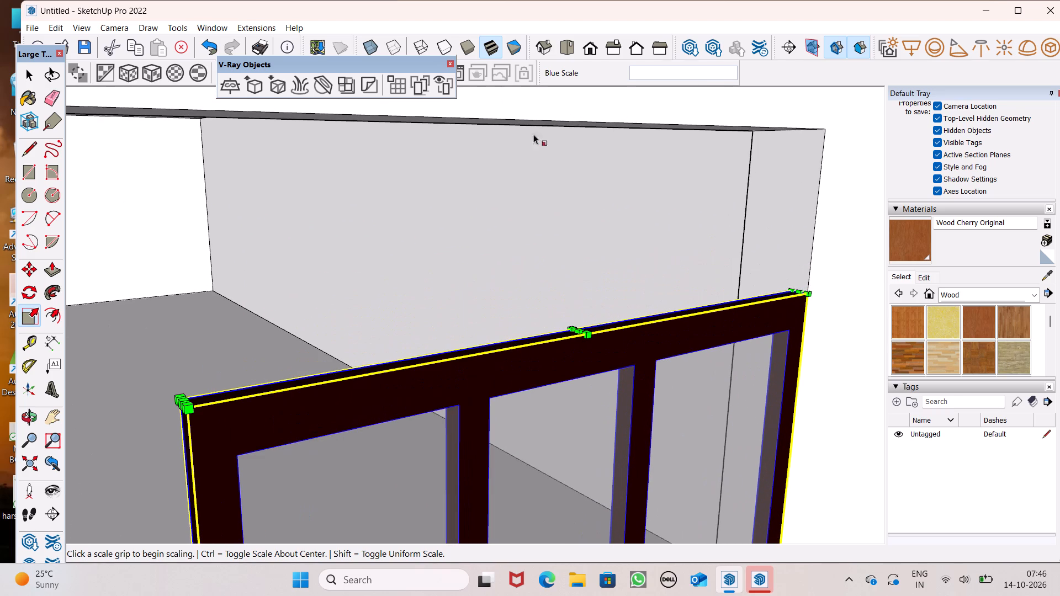
left_click_drag(580, 334, 577, 163)
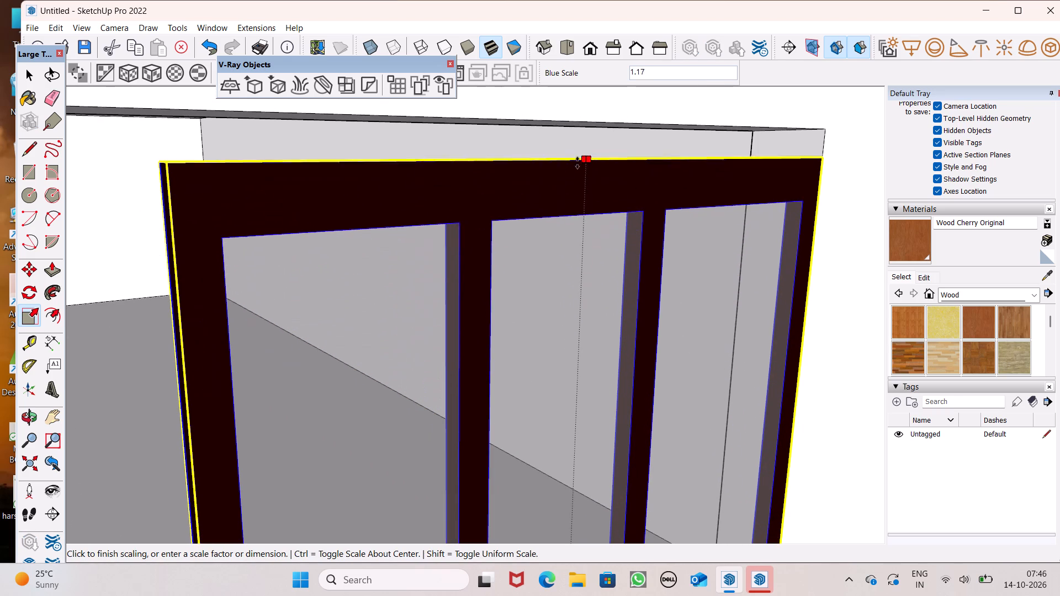
left_click_drag(577, 163, 569, 120)
scroll(592, 114, "down", 8)
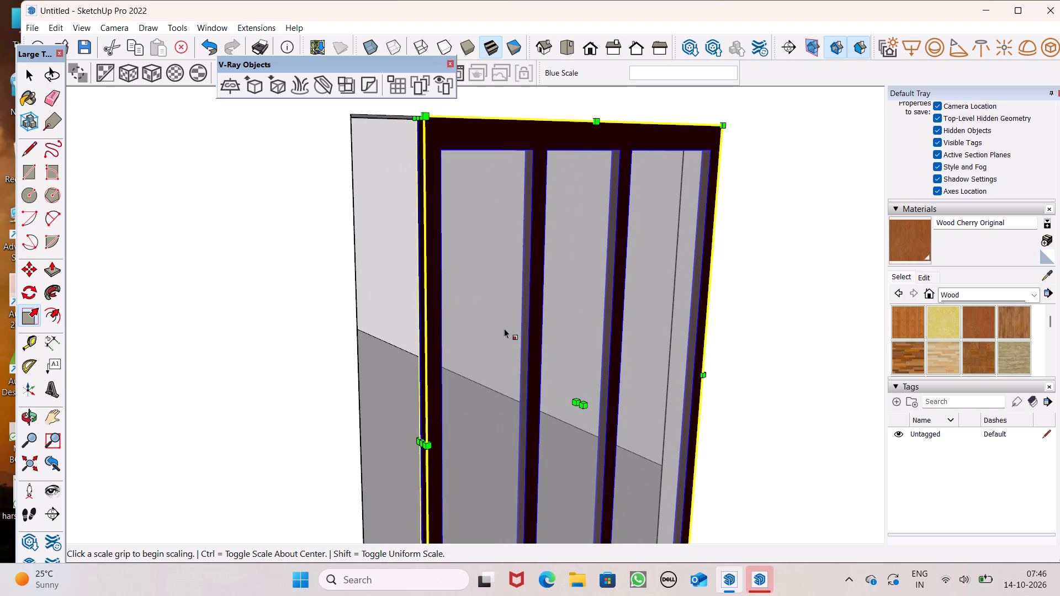
Stretch the frame's width by about 1.20 to reach the left side of the top storey's right window opening.
scroll(397, 486, "up", 5)
scroll(441, 434, "down", 4)
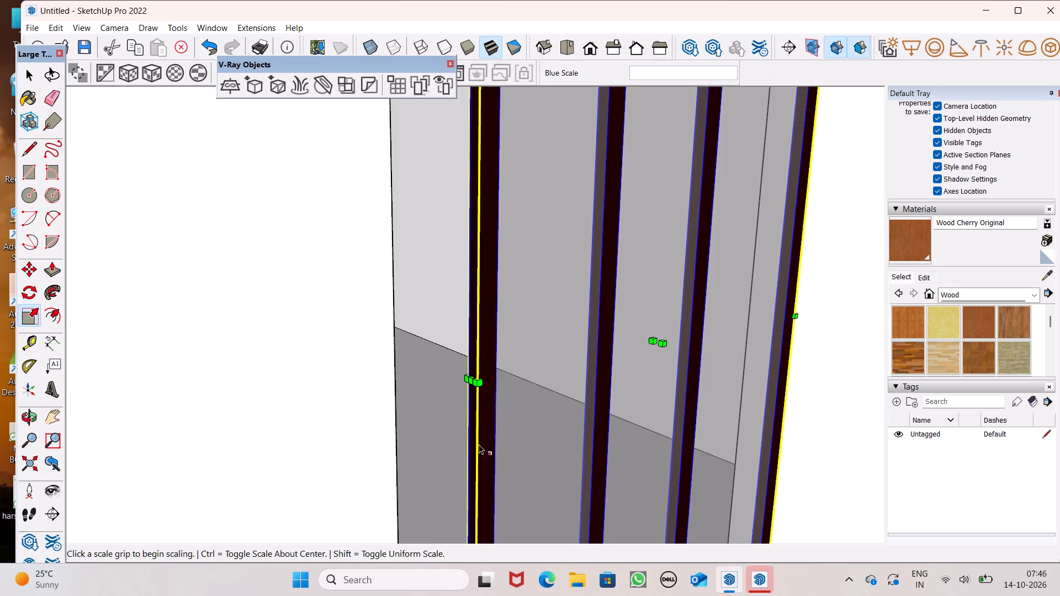
middle_click_drag(486, 457, 531, 436)
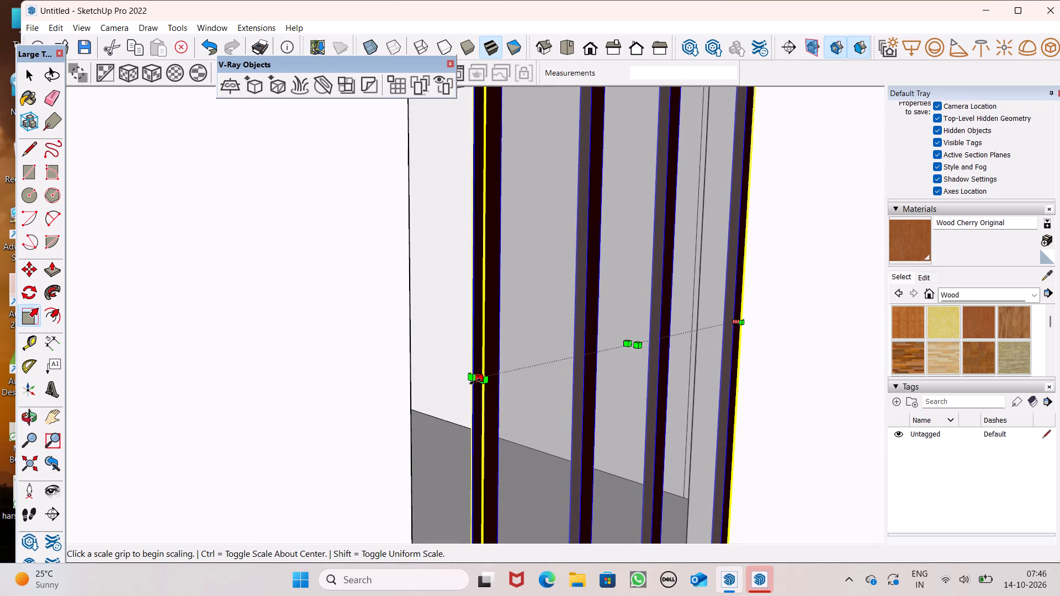
left_click_drag(476, 382, 395, 444)
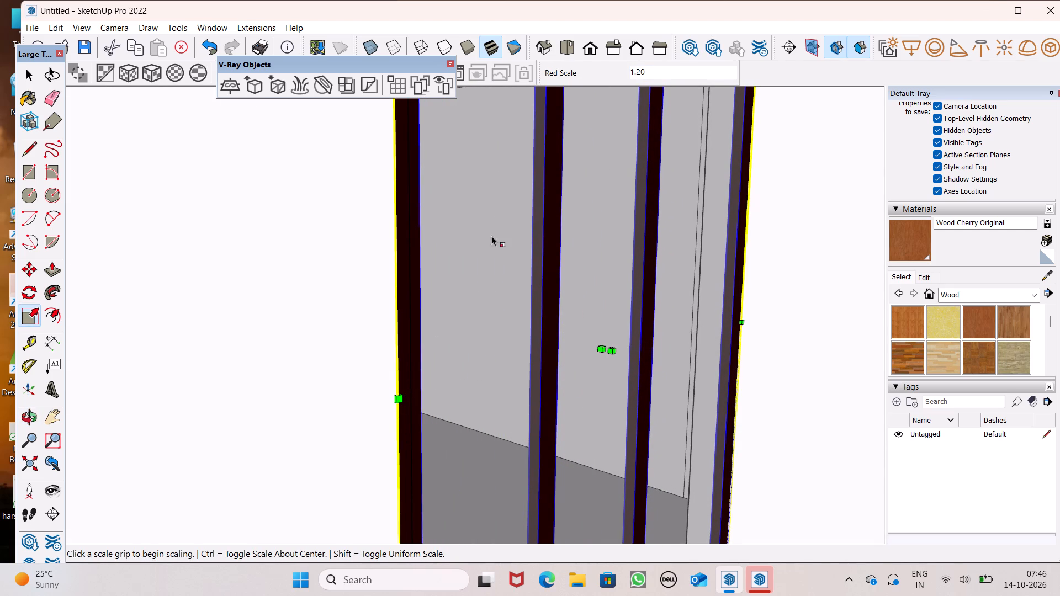
key("space")
Check the fitted frame in the top storey's right window opening against the surrounding facade and clear the selection.
scroll(543, 255, "down", 11)
scroll(565, 306, "down", 3)
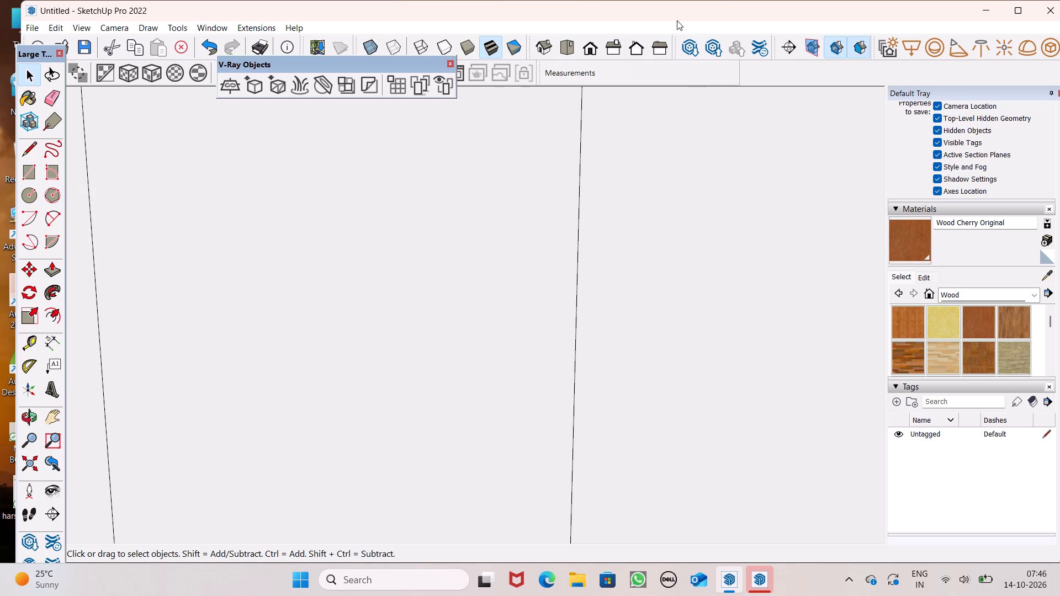
scroll(762, 297, "down", 4)
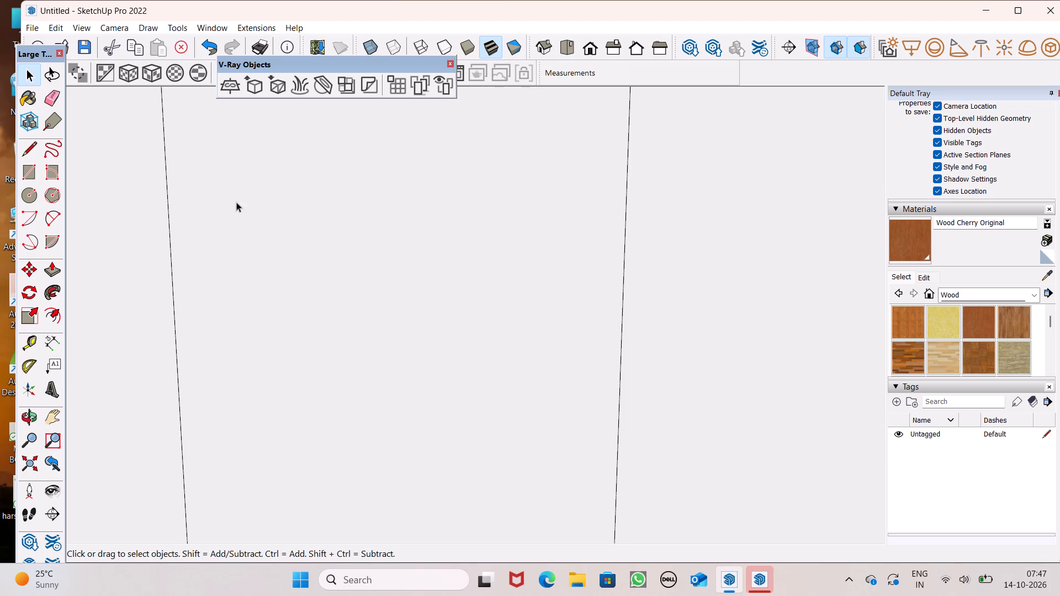
scroll(309, 176, "down", 9)
scroll(391, 307, "down", 18)
scroll(417, 332, "down", 10)
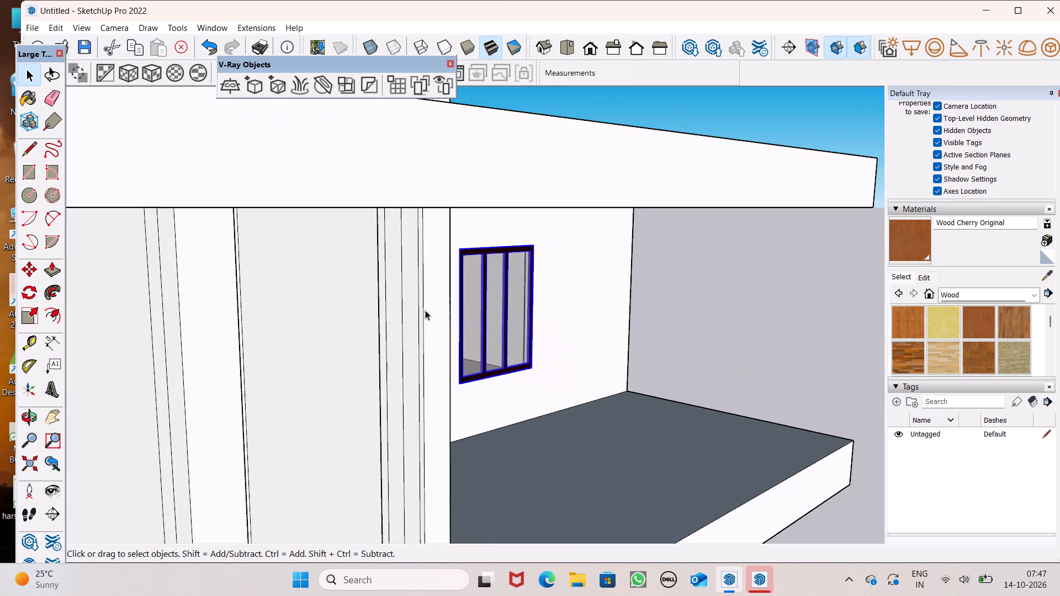
scroll(426, 314, "down", 10)
middle_click_drag(537, 389, 425, 391)
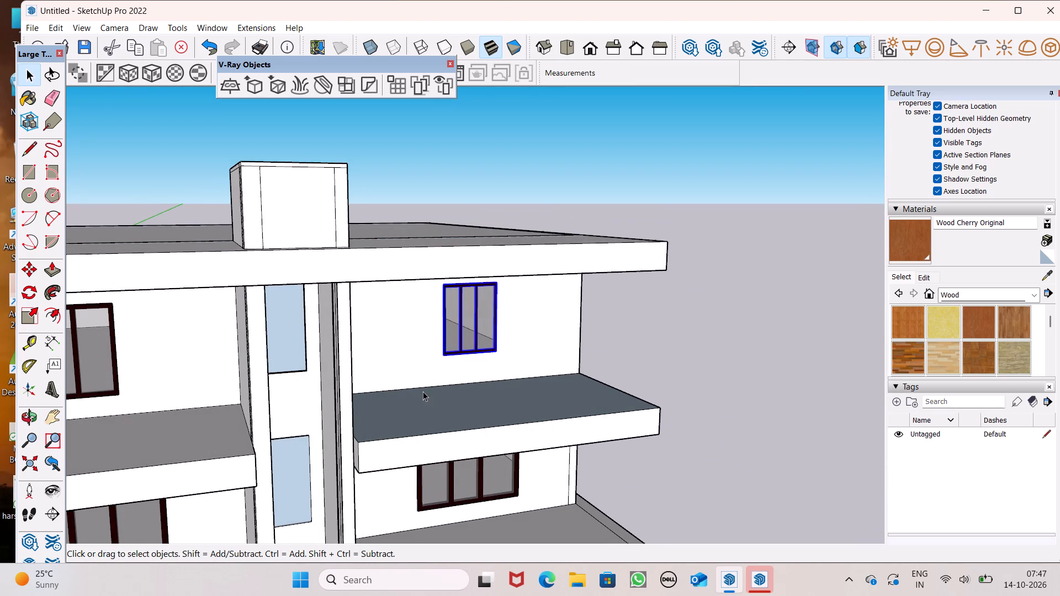
key("space")
left_click(711, 346)
Move the spare two-pane frame in front of the building about 16' 3" closer to it.
scroll(633, 342, "down", 6)
scroll(563, 334, "down", 3)
middle_click_drag(589, 404, 540, 389)
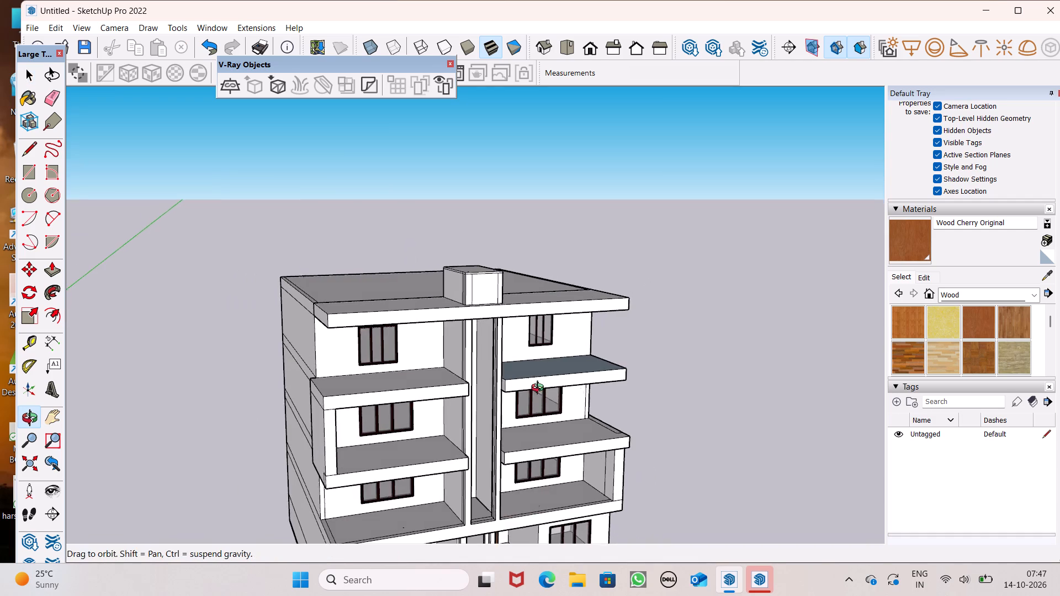
middle_click_drag(540, 389, 463, 382)
scroll(463, 358, "down", 4)
scroll(495, 315, "down", 5)
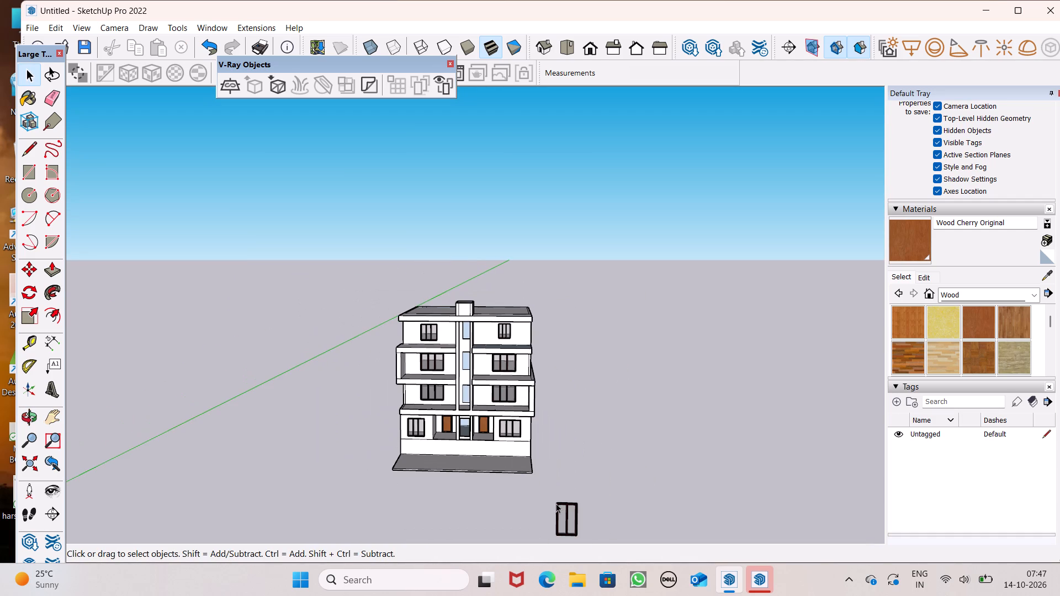
left_click(566, 518)
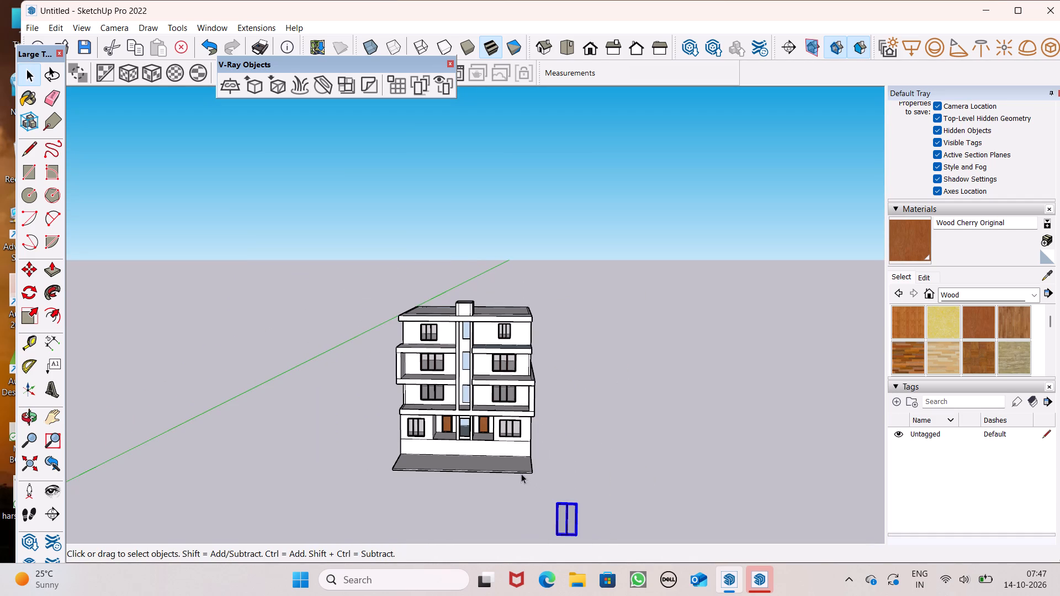
key("m")
key("Return")
left_click_drag(581, 535, 516, 518)
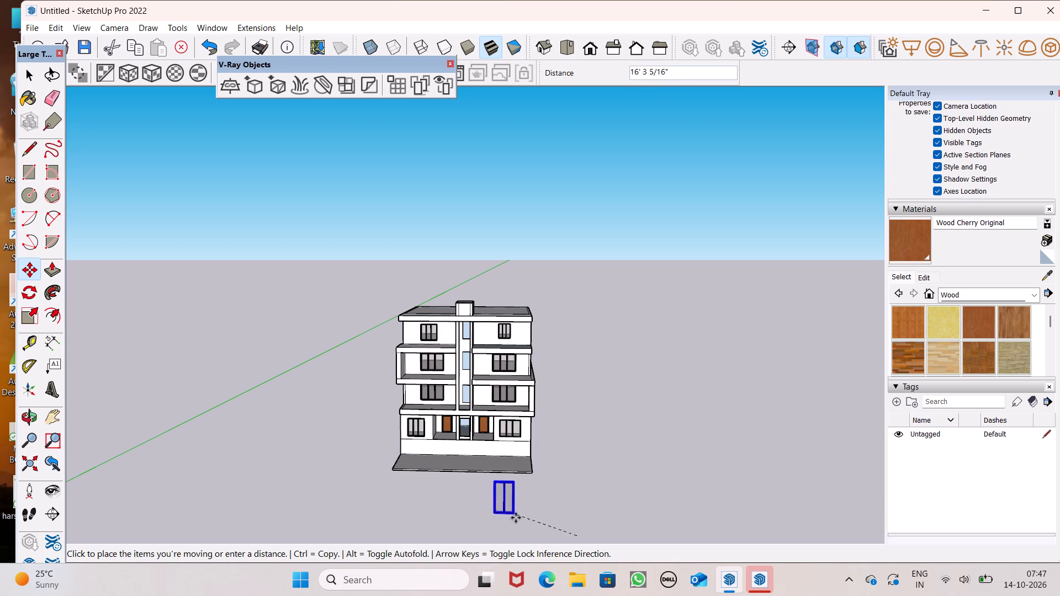
left_click_drag(516, 518, 516, 519)
key("space")
left_click(548, 508)
Scale the two-pane frame down uniformly to about 0.71 from its lower right corner.
scroll(497, 540, "up", 6)
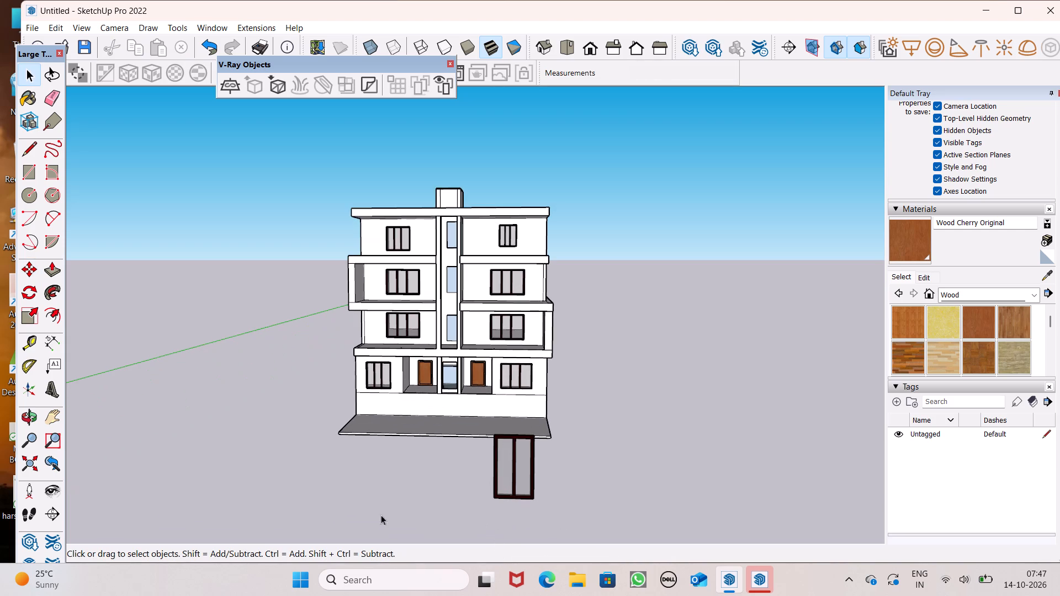
left_click(26, 320)
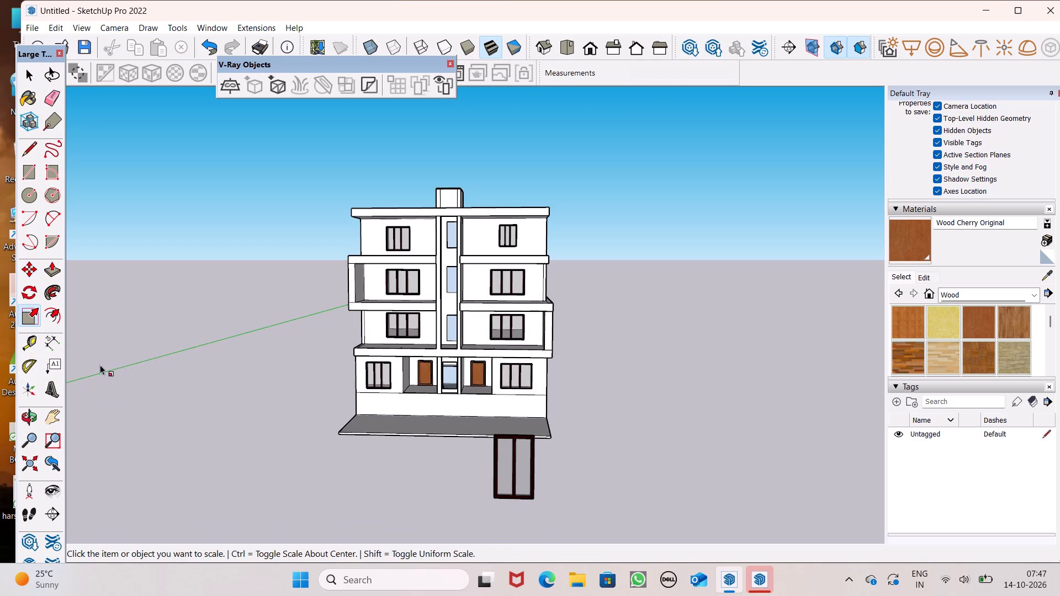
left_click(497, 436)
left_click_drag(497, 437, 505, 448)
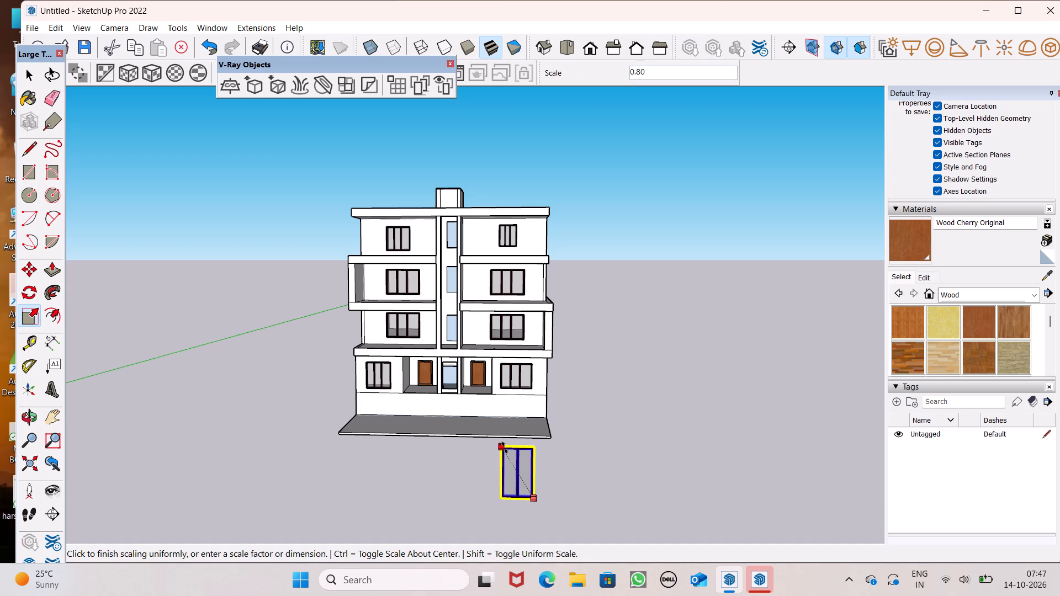
left_click_drag(505, 448, 507, 453)
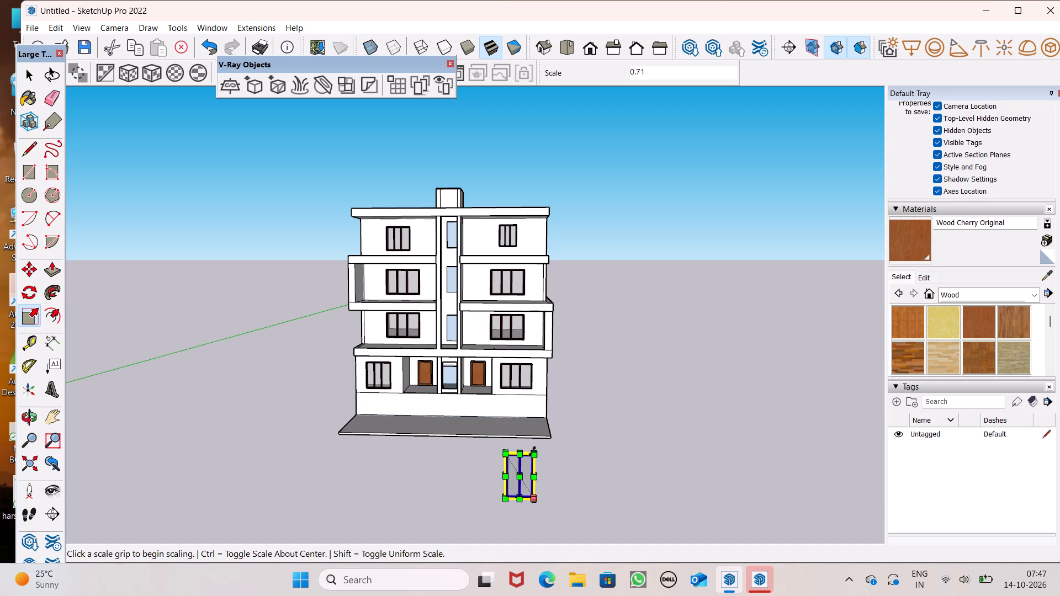
key("space")
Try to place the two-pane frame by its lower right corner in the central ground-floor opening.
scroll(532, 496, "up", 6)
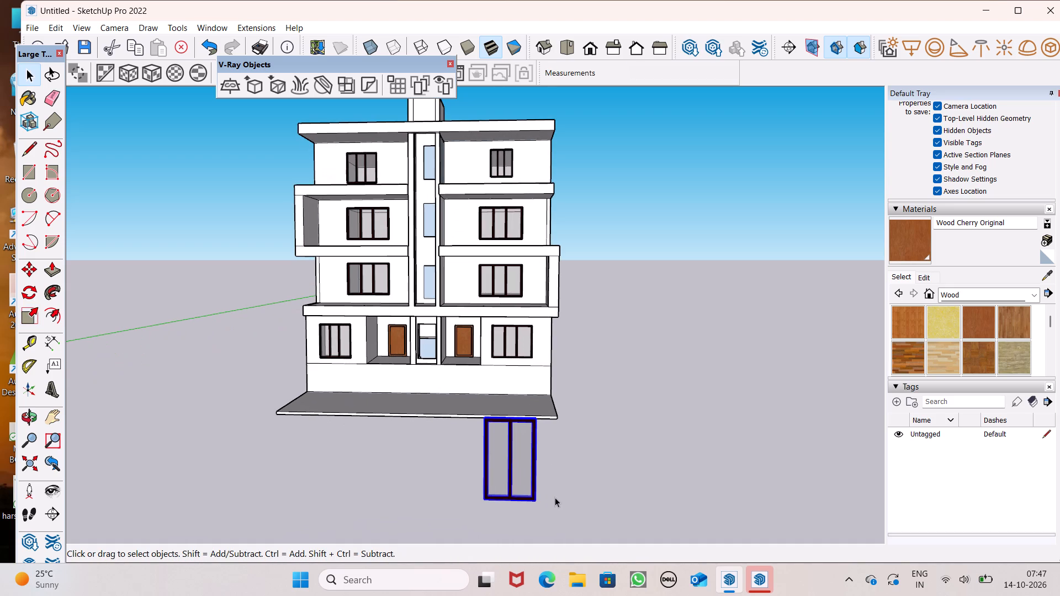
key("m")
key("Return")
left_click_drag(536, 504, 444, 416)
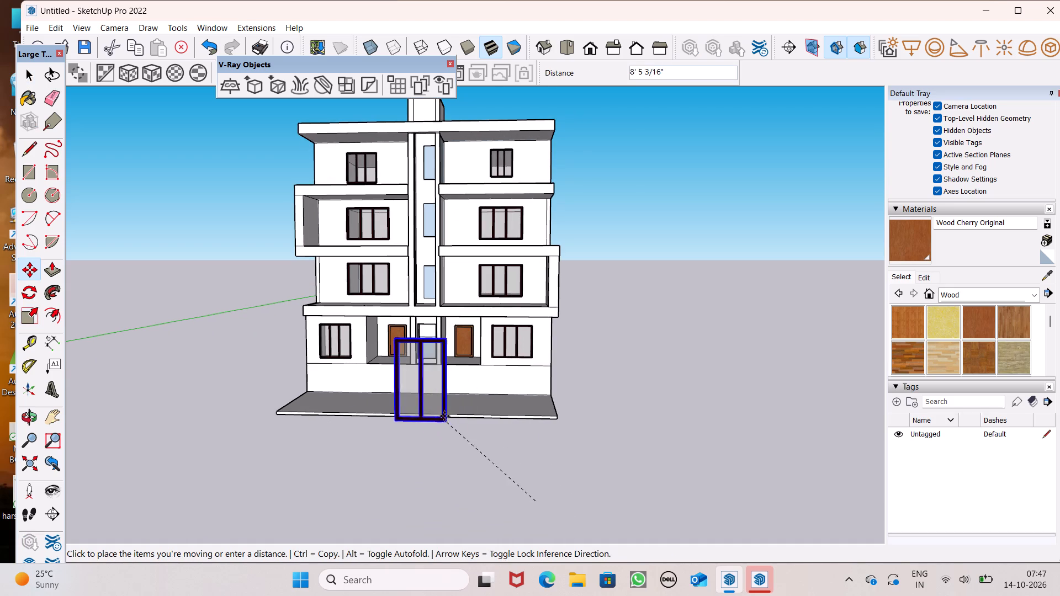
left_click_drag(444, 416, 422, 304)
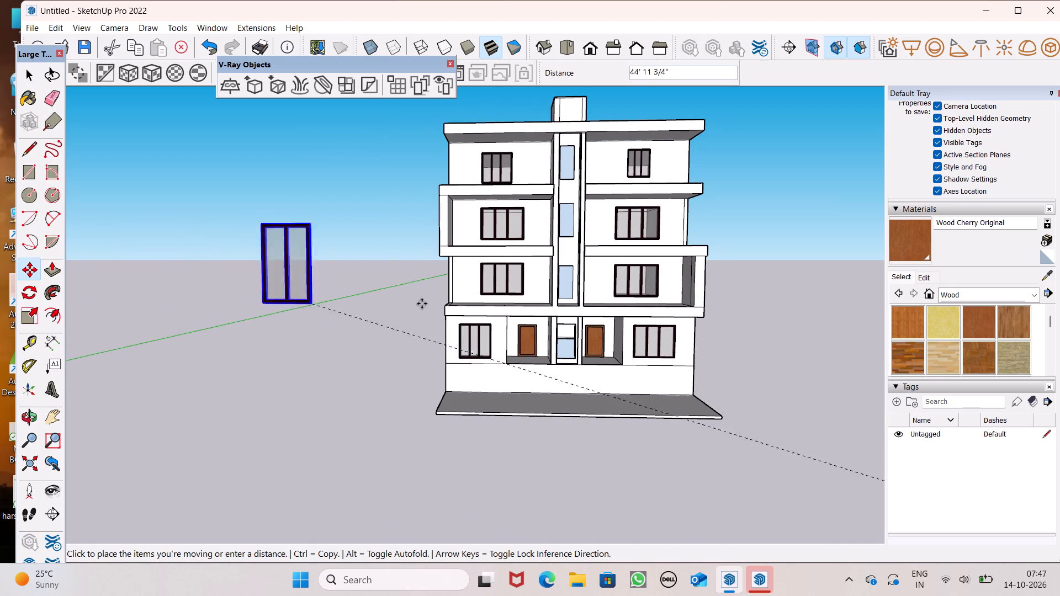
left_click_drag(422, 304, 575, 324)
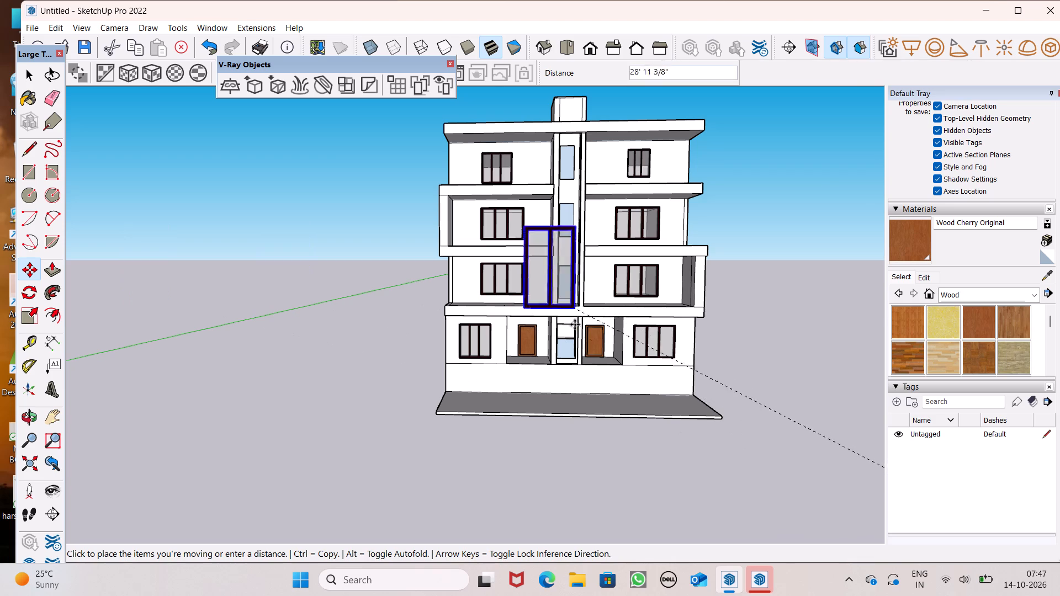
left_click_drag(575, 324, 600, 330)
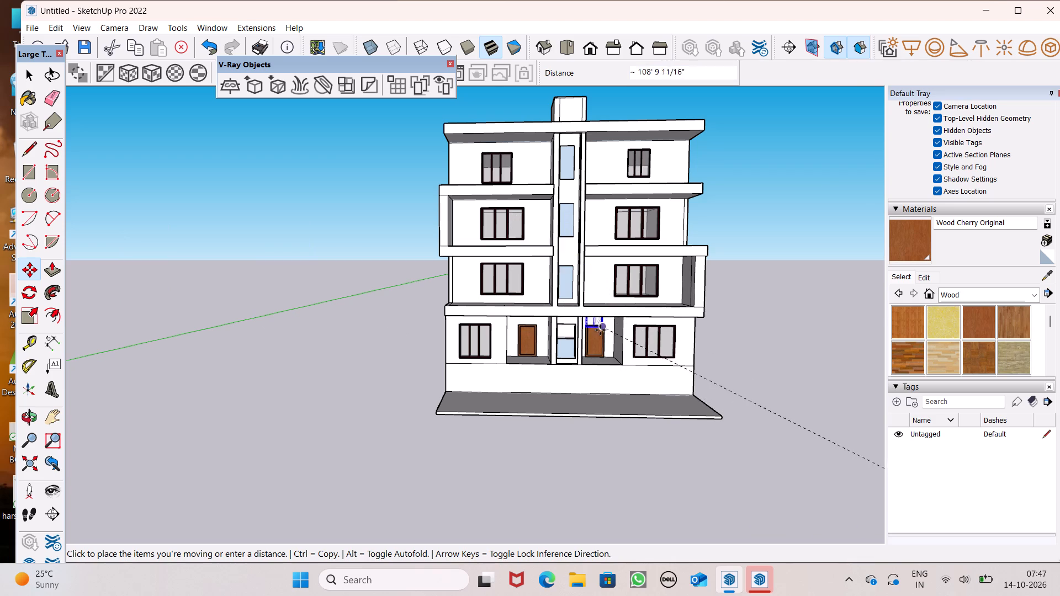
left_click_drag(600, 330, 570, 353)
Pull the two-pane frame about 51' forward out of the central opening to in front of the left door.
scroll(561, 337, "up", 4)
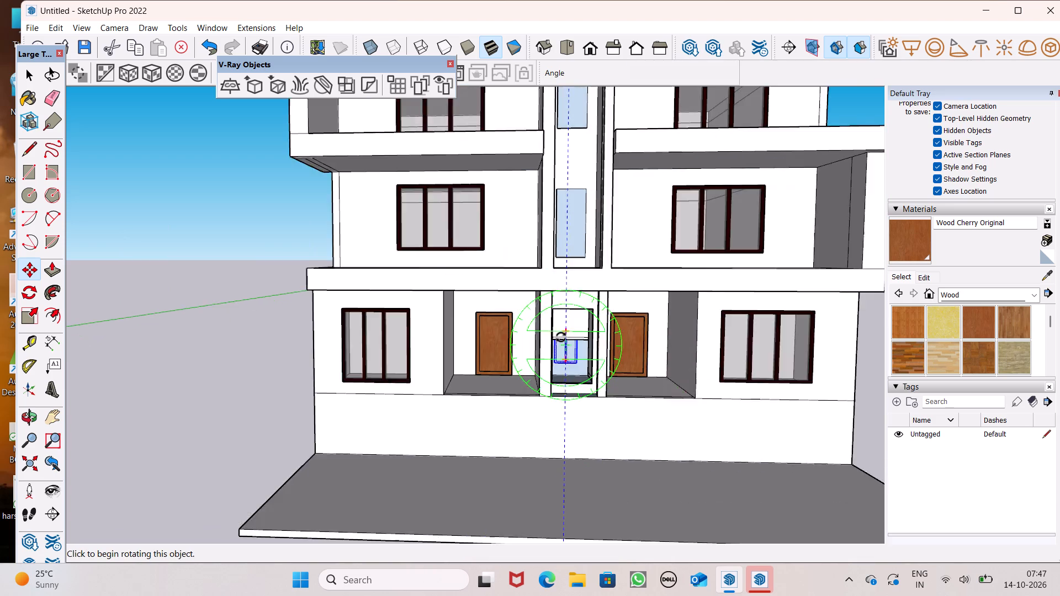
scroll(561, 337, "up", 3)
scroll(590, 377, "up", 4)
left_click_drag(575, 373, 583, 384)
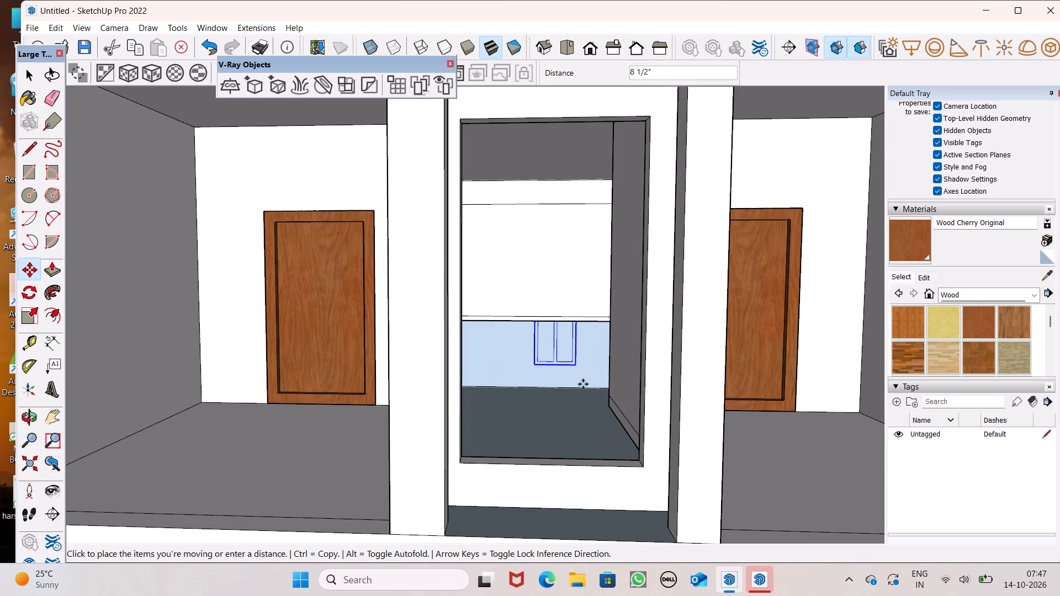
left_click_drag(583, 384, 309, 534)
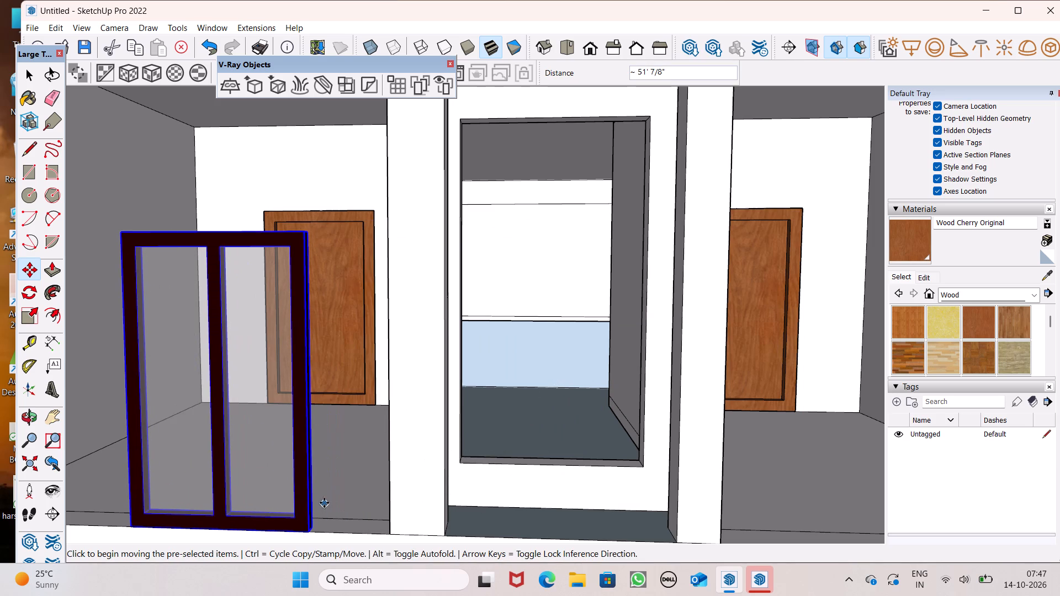
Move the two-pane frame by its lower right corner to the far lower right corner inside the central ground-floor opening.
left_click_drag(312, 528, 434, 488)
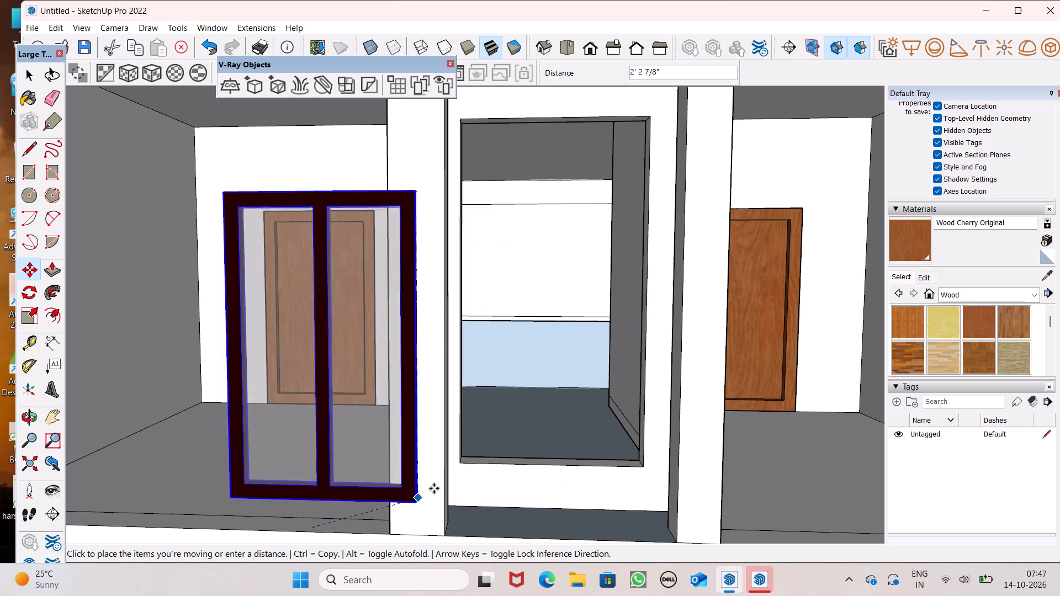
left_click_drag(434, 488, 612, 411)
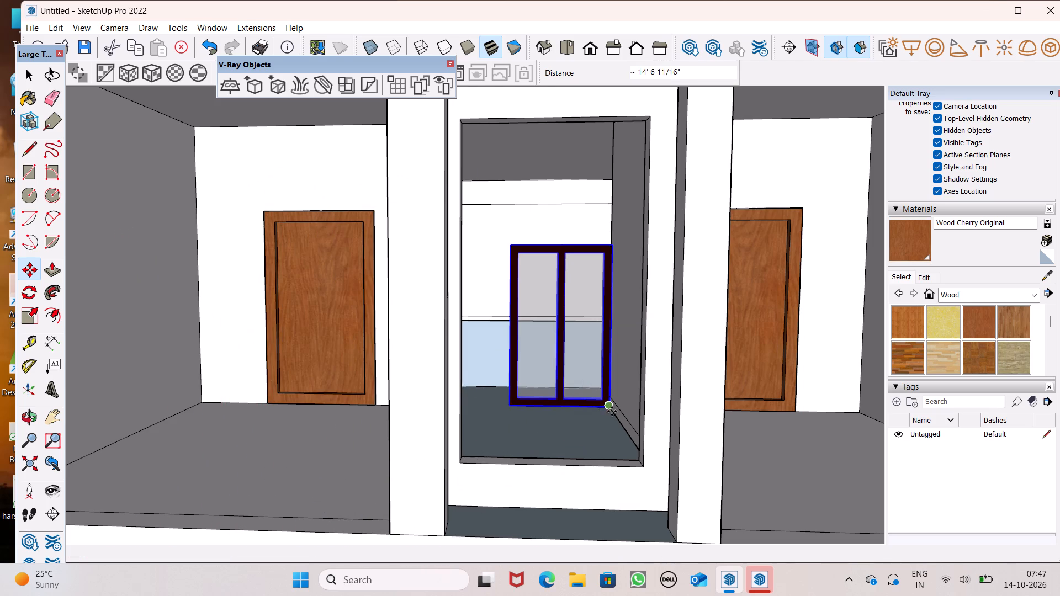
Scale the two-pane frame up uniformly from its upper left corner to span the width of the central ground-floor opening.
middle_click_drag(595, 427, 597, 449)
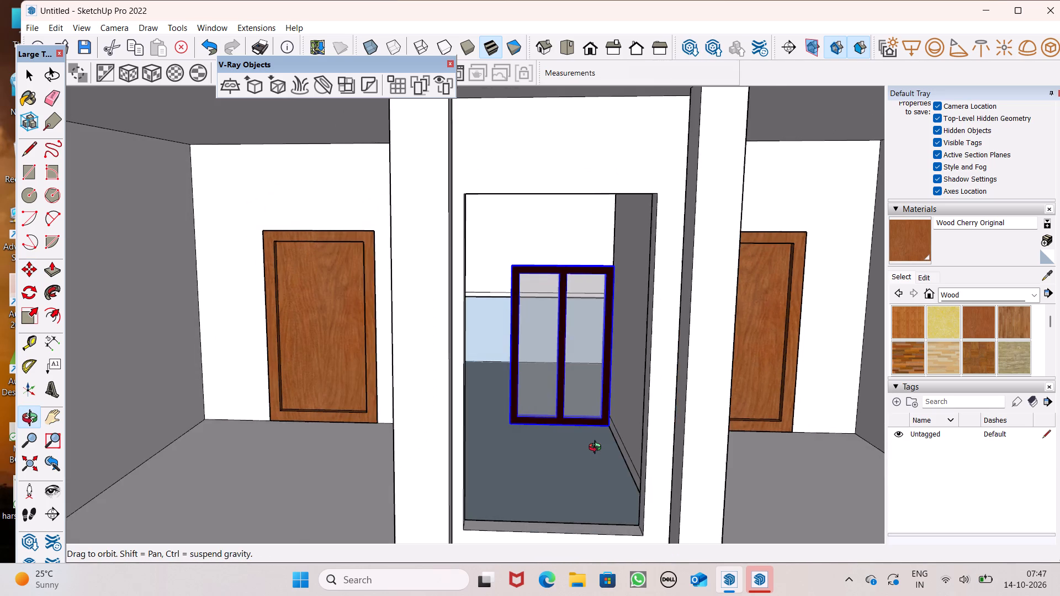
middle_click_drag(597, 449, 575, 416)
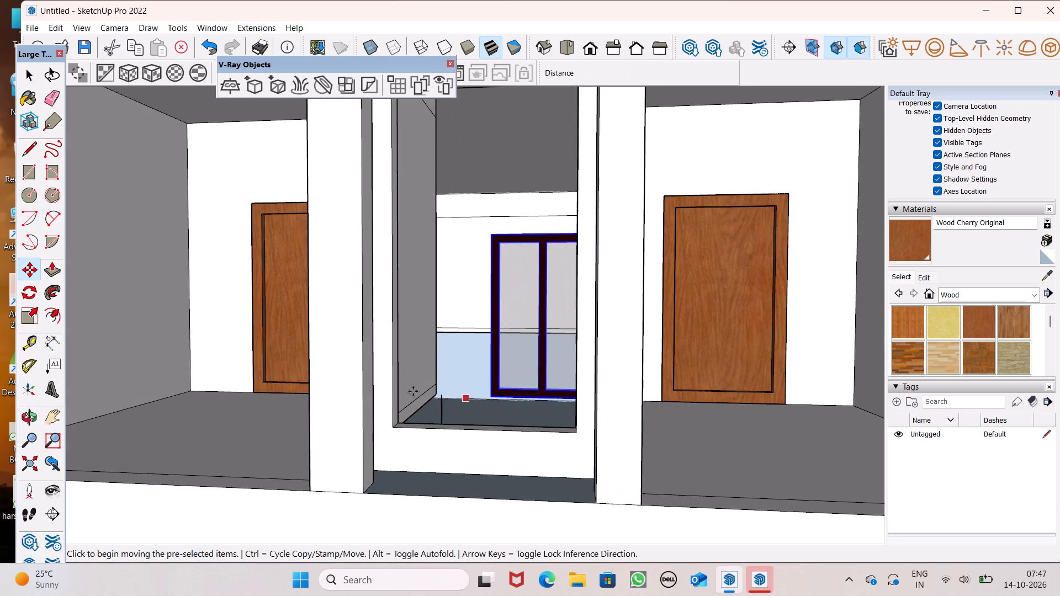
left_click(30, 315)
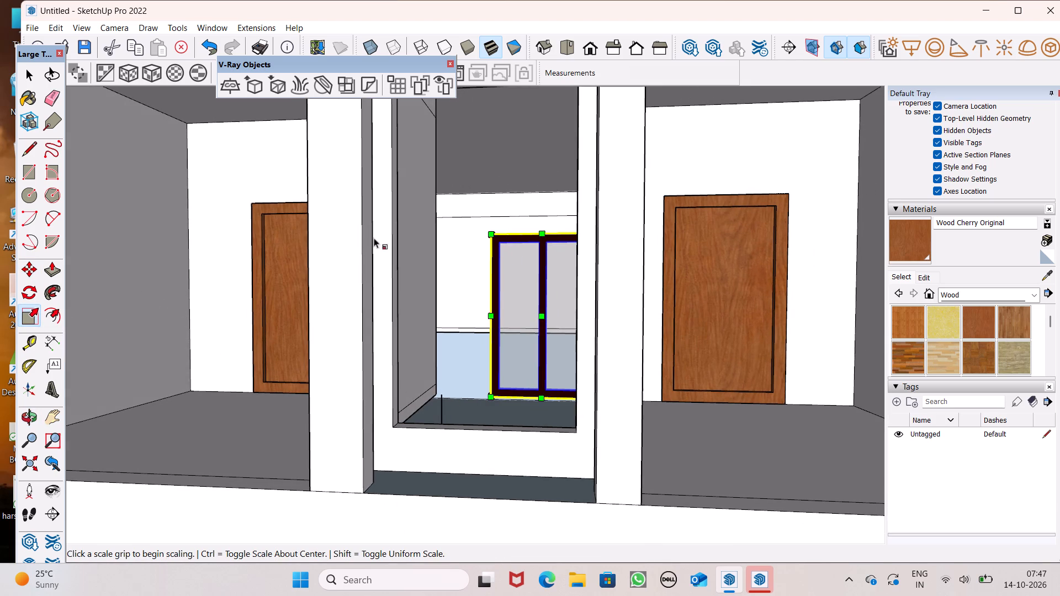
scroll(375, 260, "up", 1)
middle_click_drag(375, 263, 402, 277)
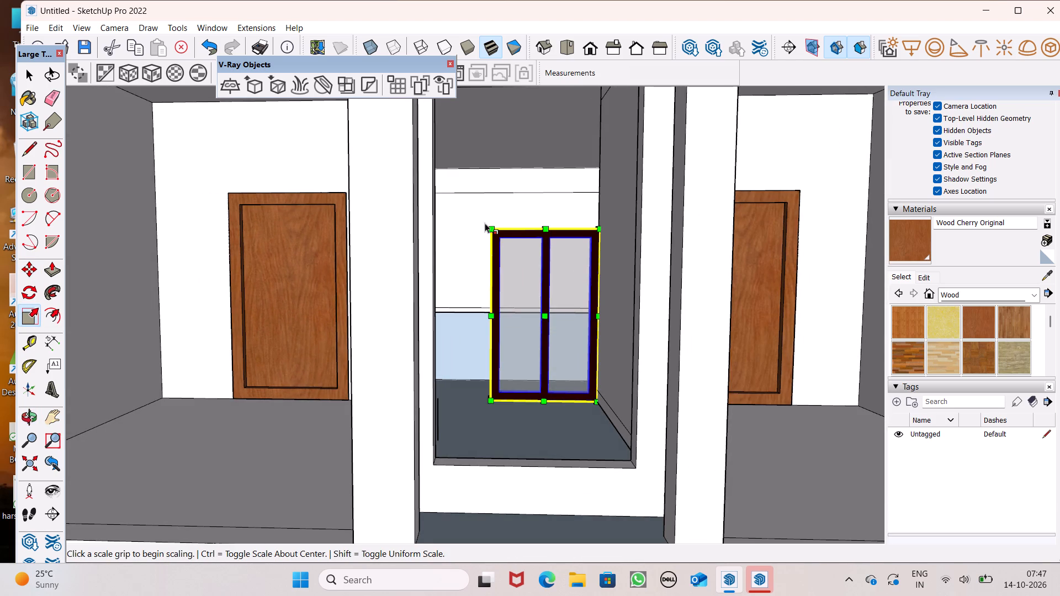
left_click_drag(488, 226, 406, 150)
key("space")
scroll(438, 365, "down", 6)
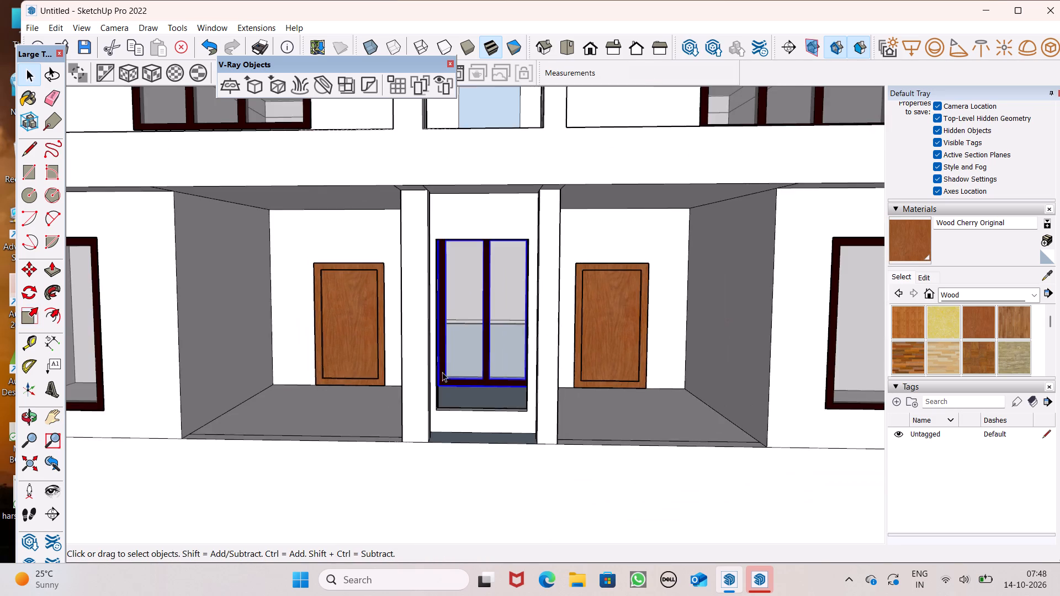
scroll(444, 374, "down", 3)
key("space")
left_click_drag(88, 169, 88, 168)
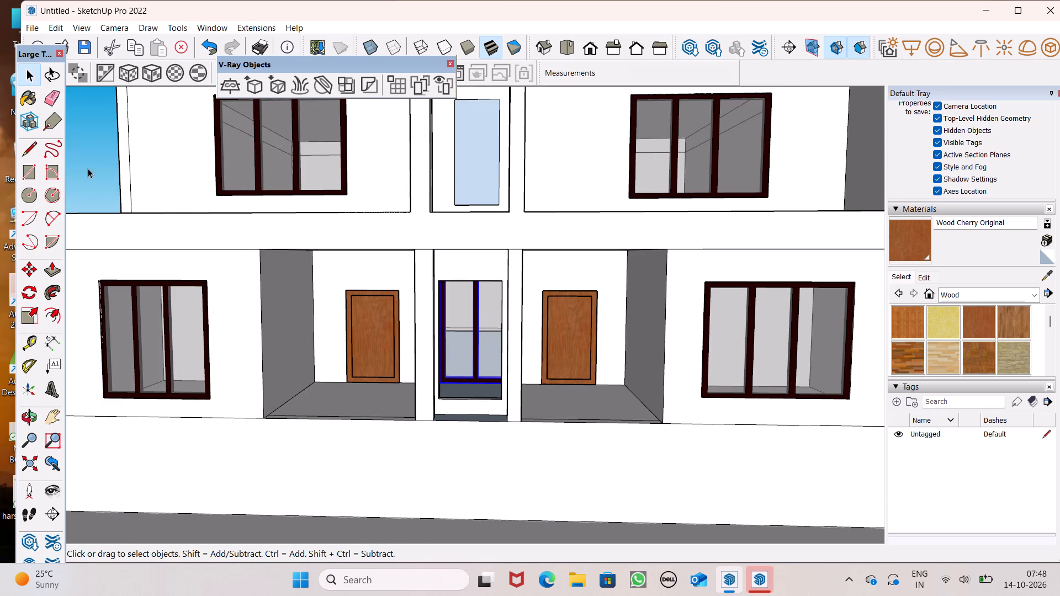
left_click_drag(88, 168, 99, 178)
Copy the two-pane frame by its lower right corner up to the lower right corner of the central first-floor opening.
middle_click_drag(493, 414, 516, 432)
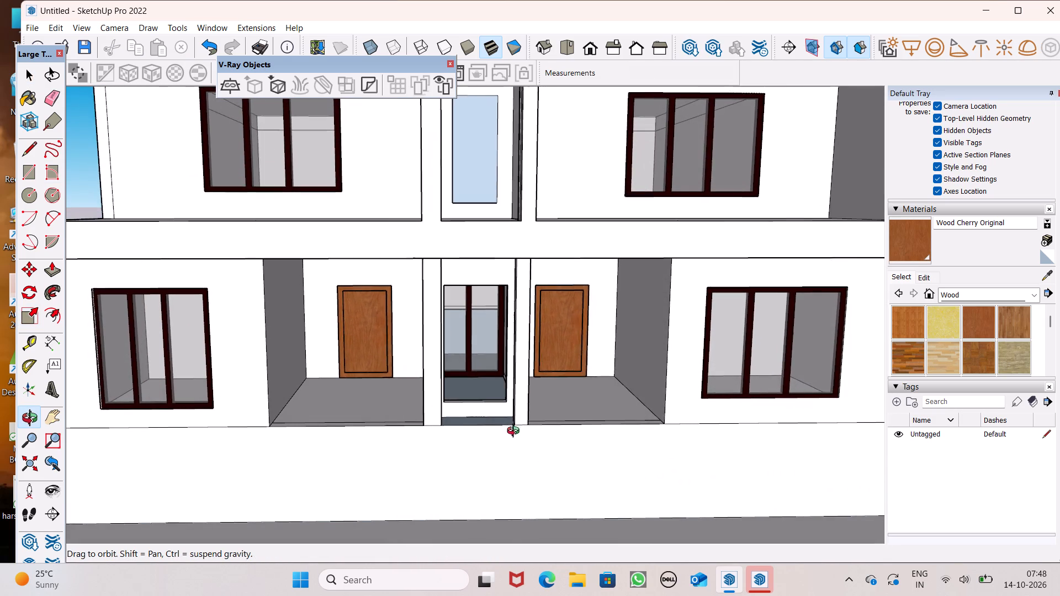
middle_click_drag(516, 432, 515, 433)
scroll(523, 428, "down", 2)
left_click(488, 326)
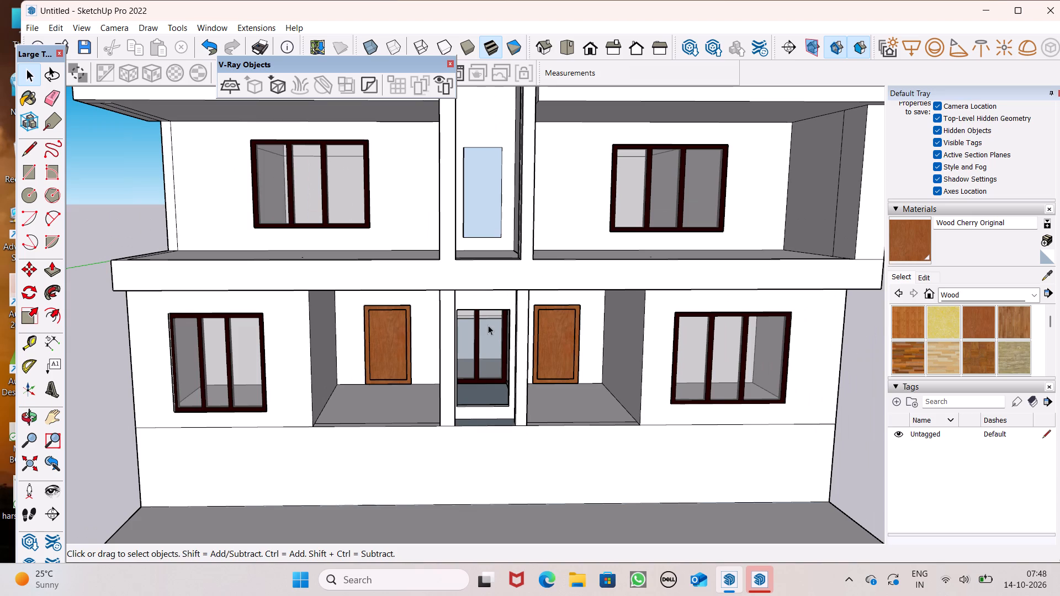
key("m")
key("Return")
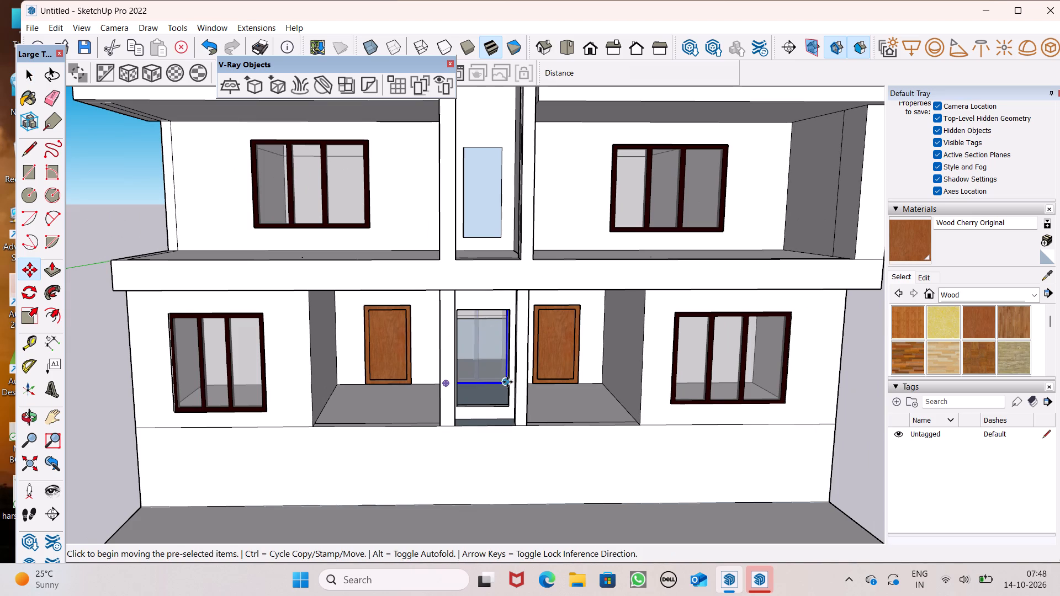
left_click_drag(505, 384, 463, 392)
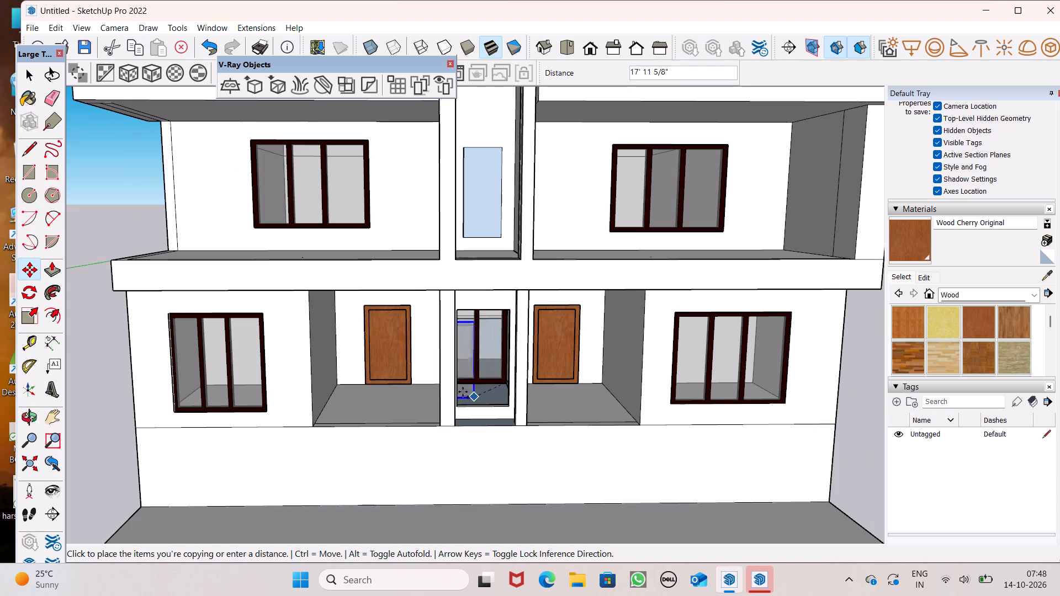
left_click_drag(463, 392, 499, 236)
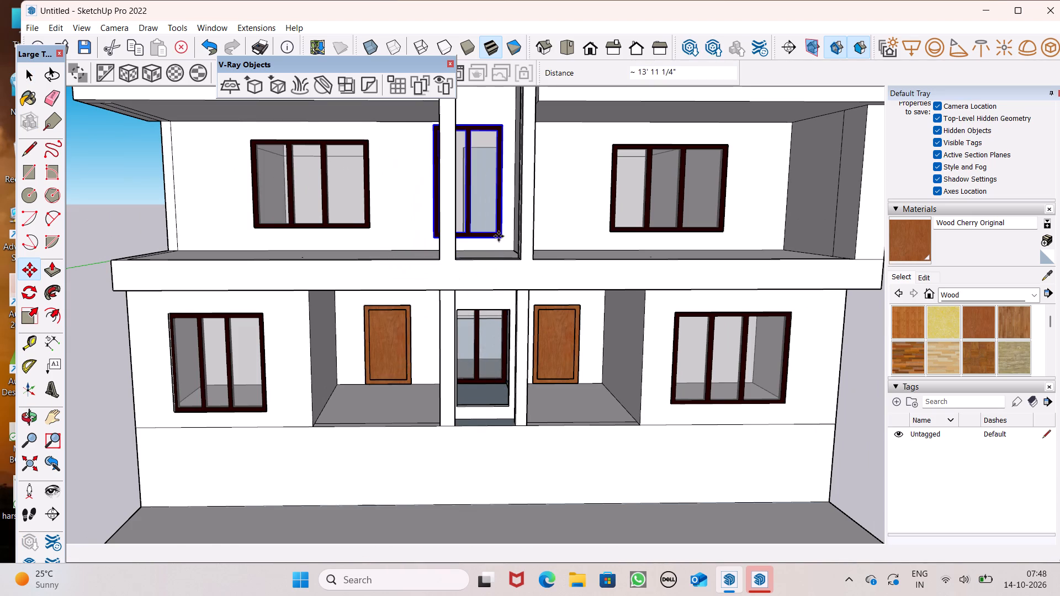
Scale the copied first-floor frame down uniformly to about 0.50 from its upper left corner.
scroll(515, 214, "up", 7)
middle_click_drag(509, 246, 478, 272)
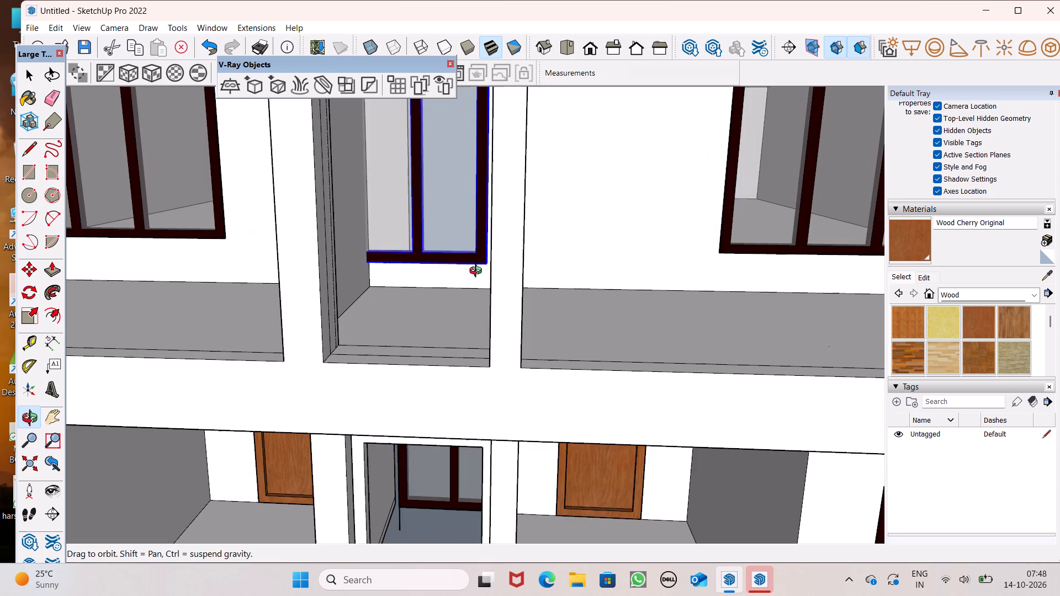
middle_click_drag(478, 272, 507, 238)
scroll(518, 284, "down", 6)
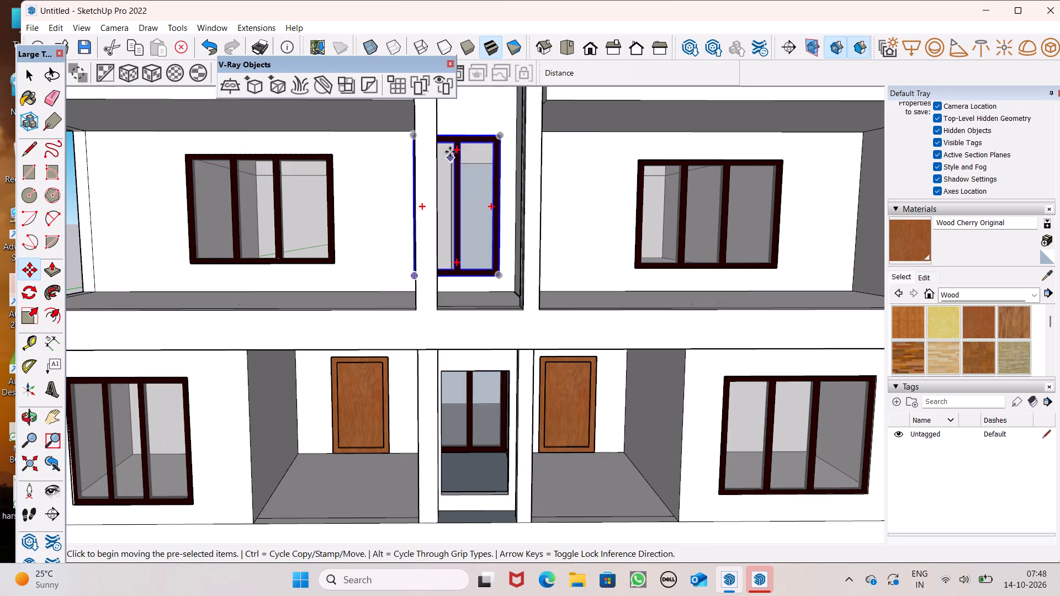
scroll(450, 121, "up", 5)
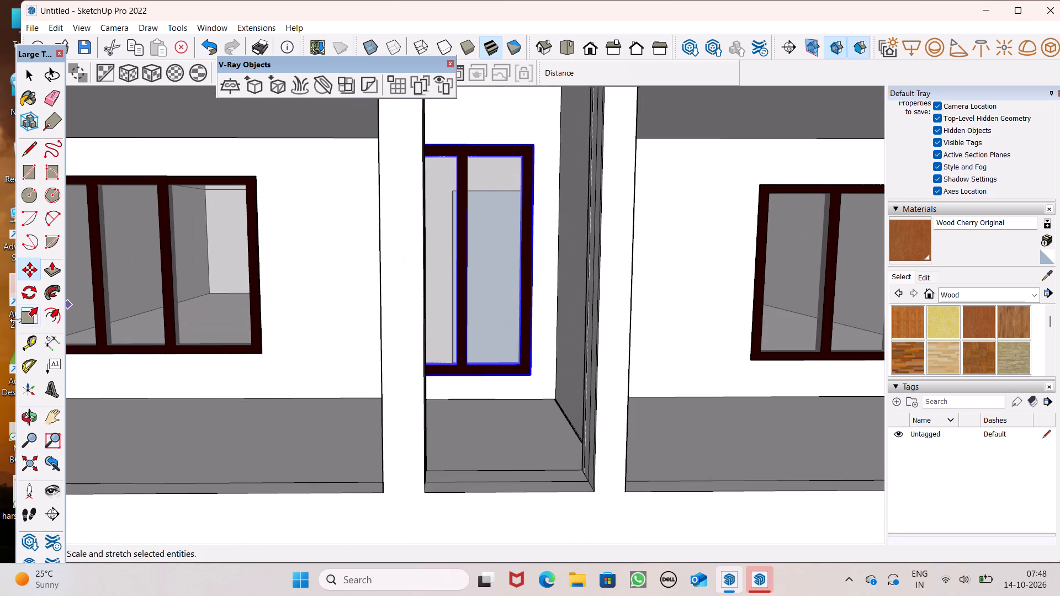
left_click(29, 315)
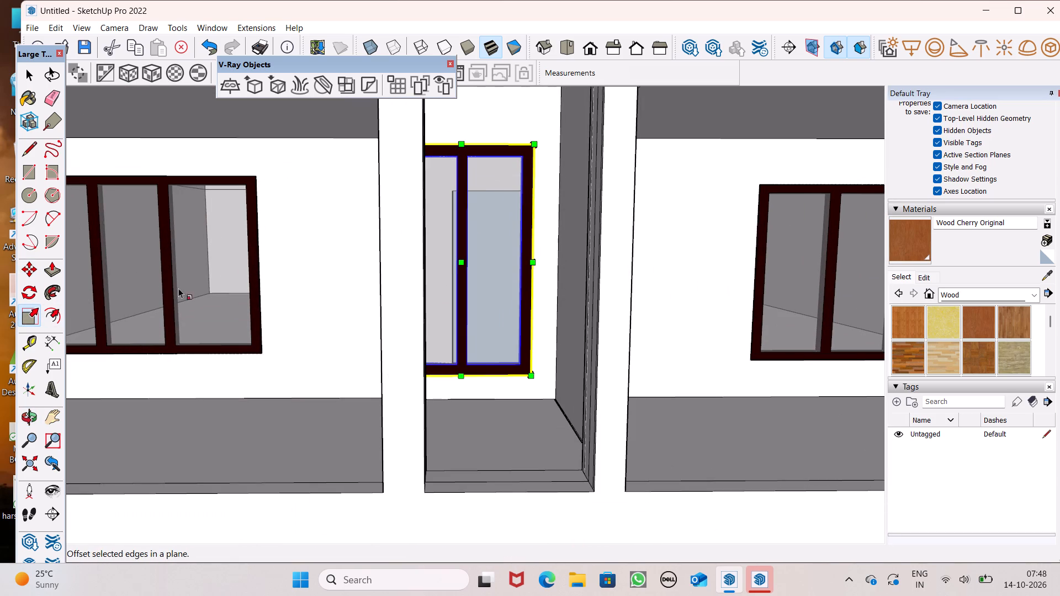
middle_click_drag(425, 223, 470, 207)
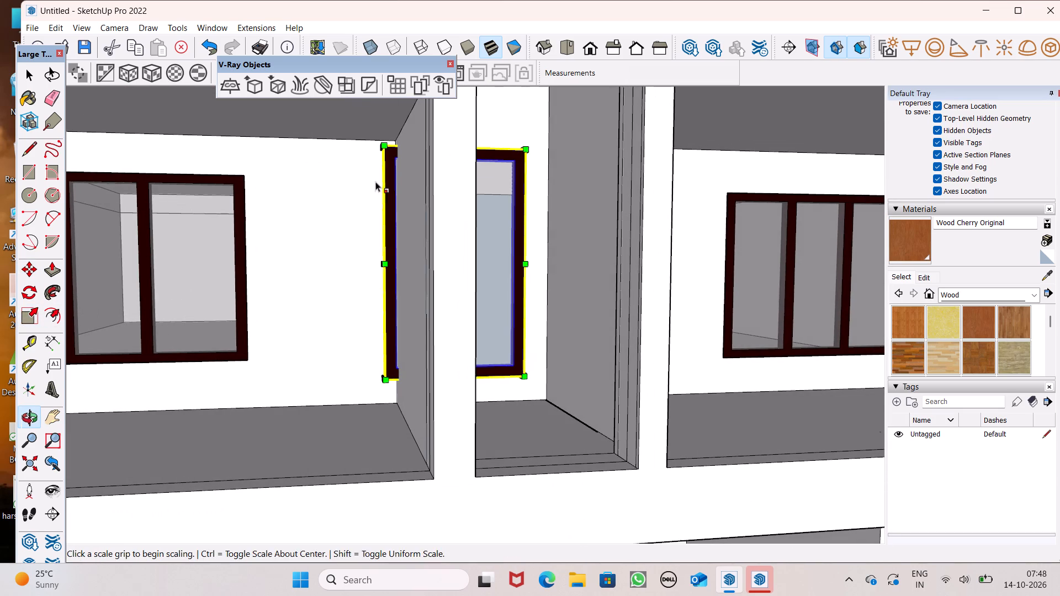
left_click_drag(389, 146, 512, 220)
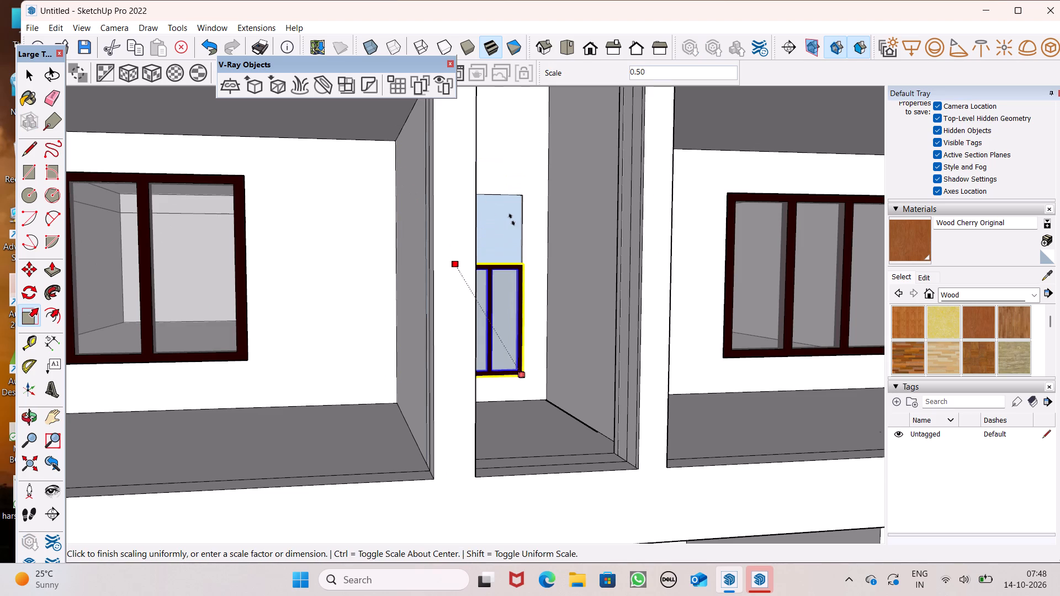
left_click_drag(512, 220, 518, 228)
middle_click_drag(518, 254, 422, 280)
key("space")
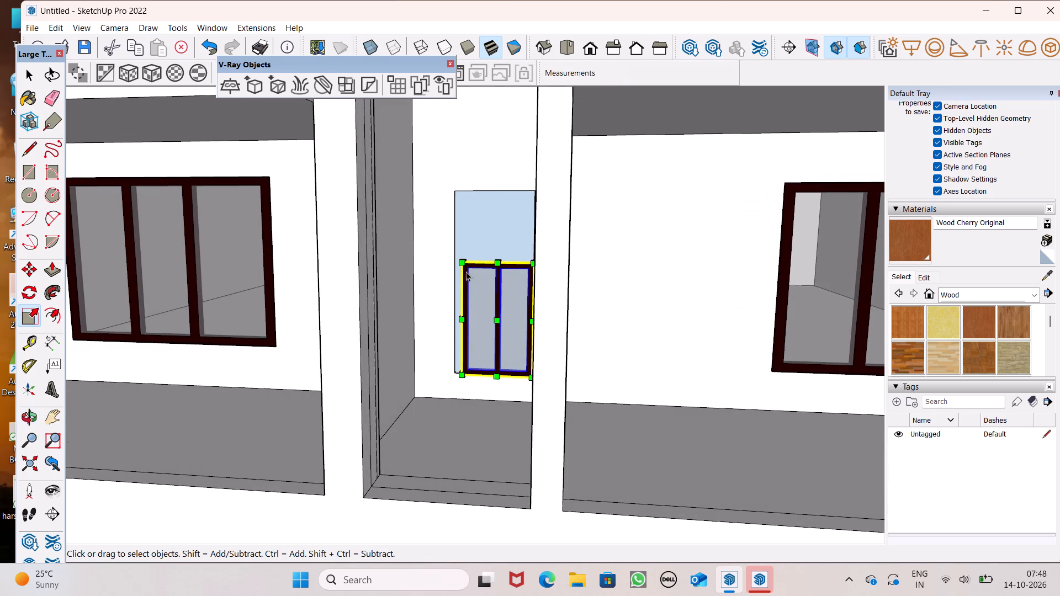
Move the first-floor two-pane frame about 2 1/8" by its lower right corner onto the opening's lower right corner.
scroll(474, 245, "up", 4)
middle_click_drag(518, 328, 540, 310)
scroll(584, 386, "up", 5)
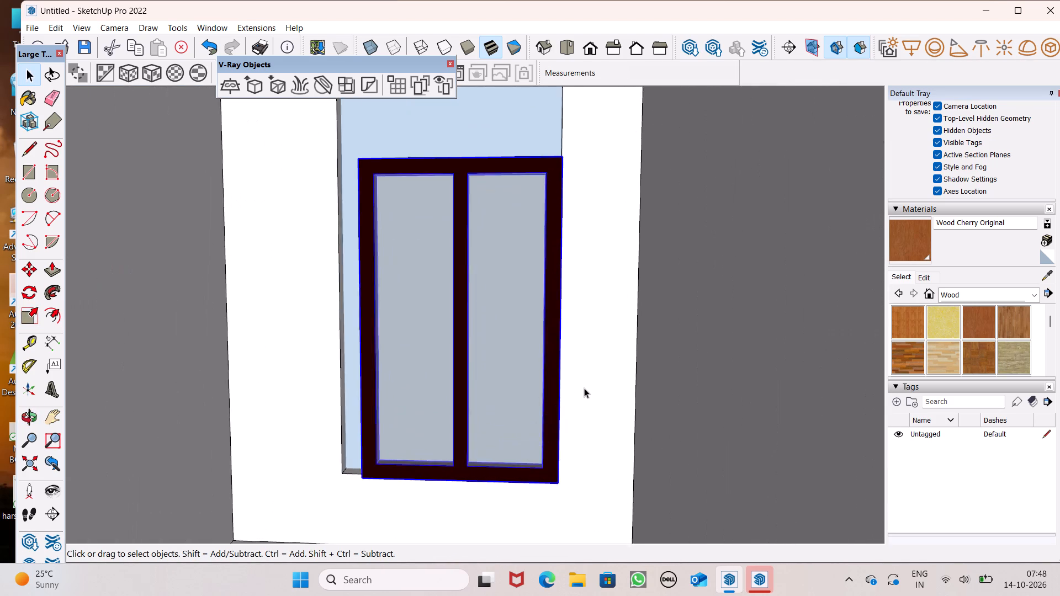
scroll(584, 388, "up", 2)
key("m")
key("Return")
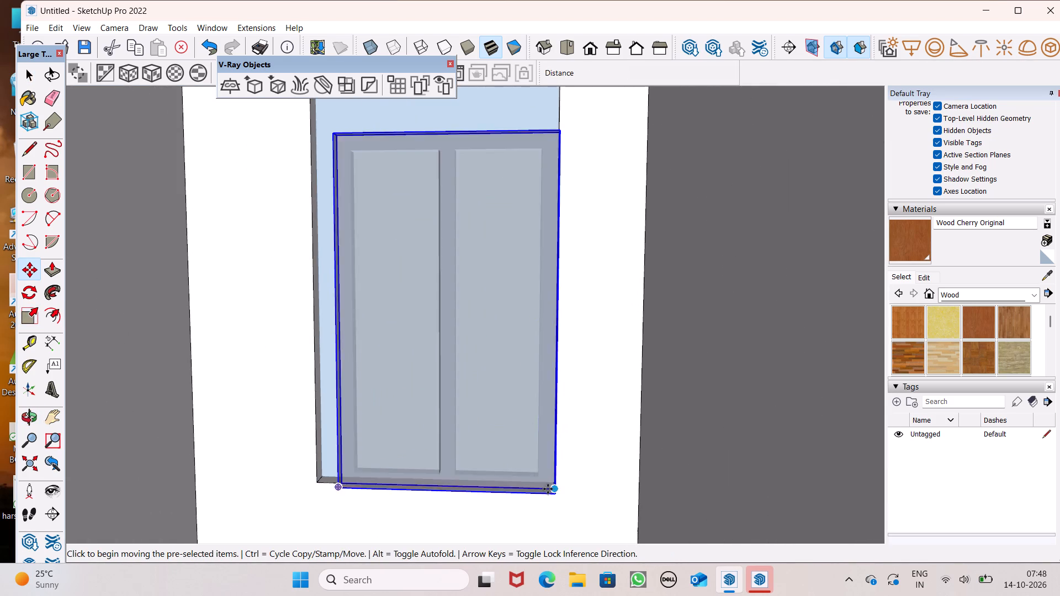
double_click(553, 491)
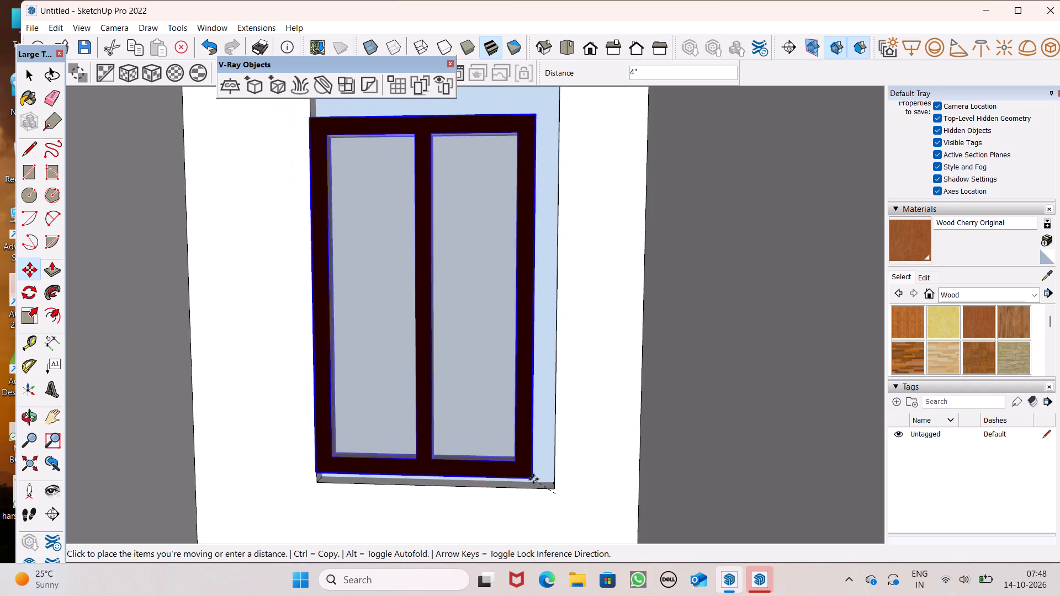
left_click(555, 488)
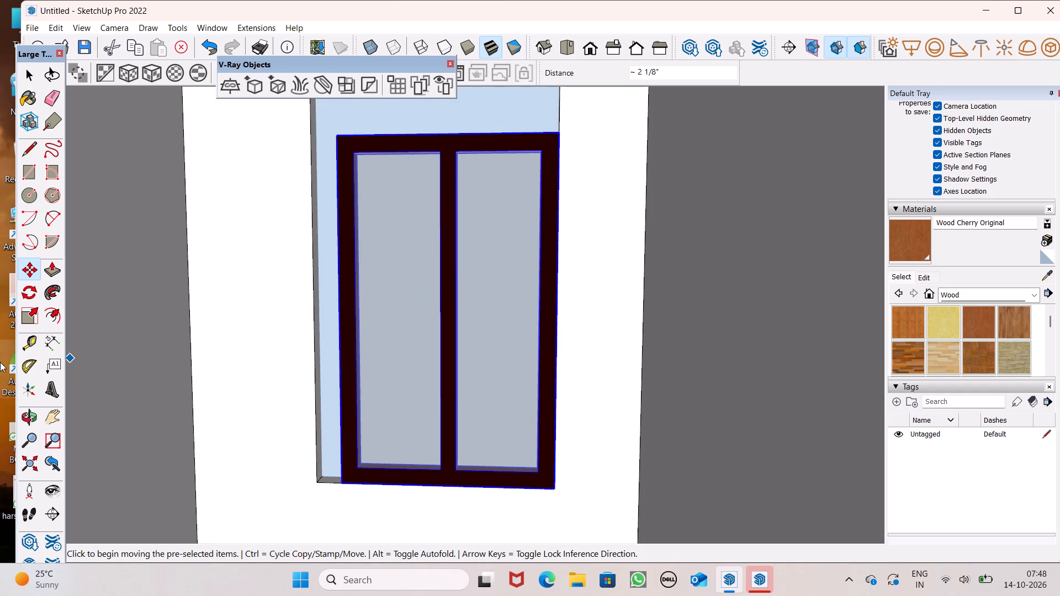
Widen the first-floor two-pane frame along the red axis to about 1.16, extending its left side past the opening's left edge.
left_click(30, 321)
middle_click_drag(379, 385, 406, 376)
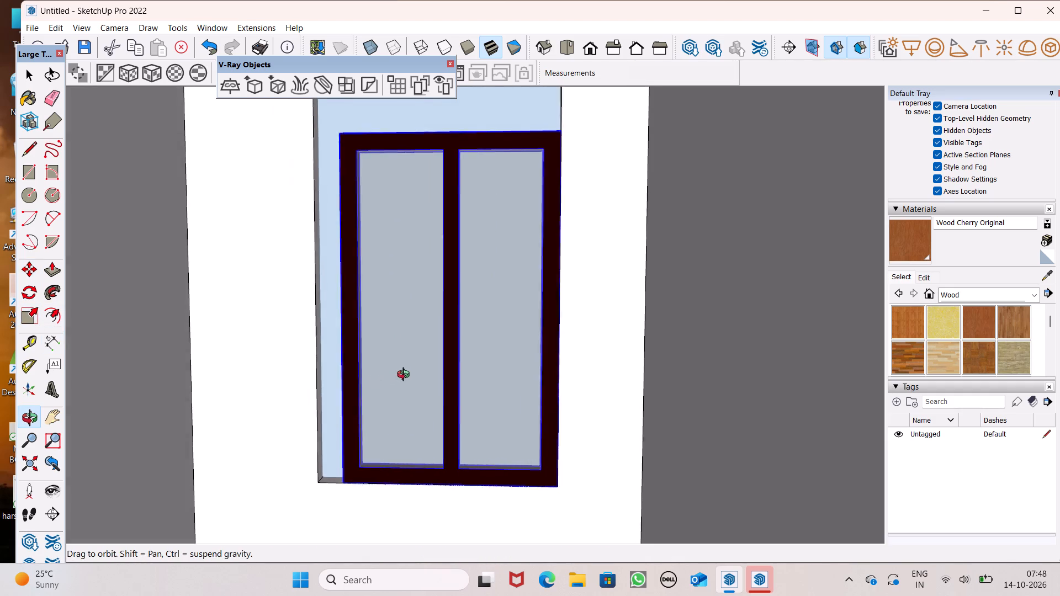
middle_click_drag(406, 376, 490, 429)
scroll(430, 391, "up", 6)
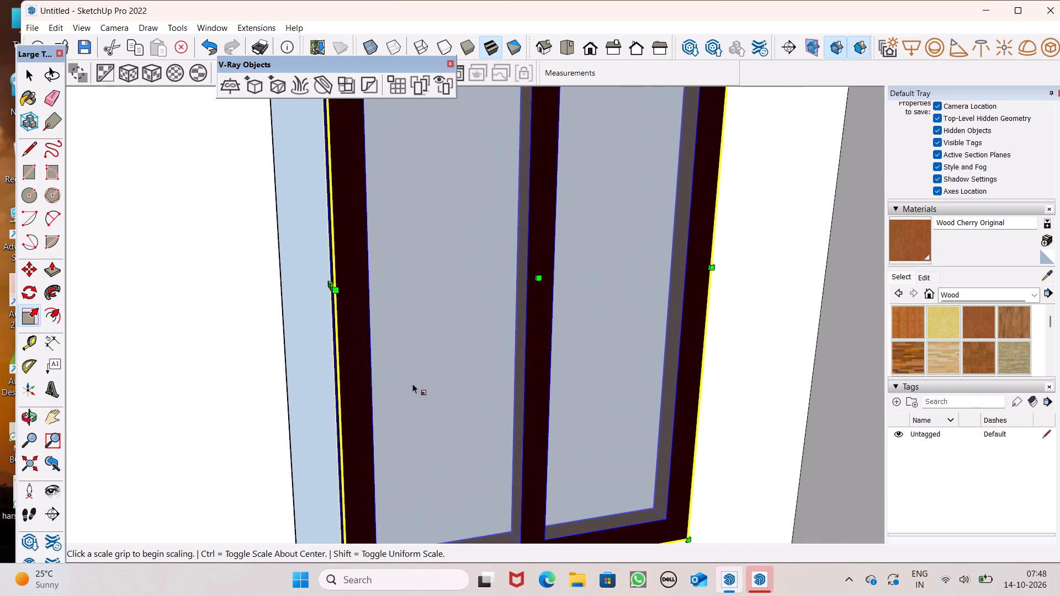
middle_click_drag(423, 421, 484, 446)
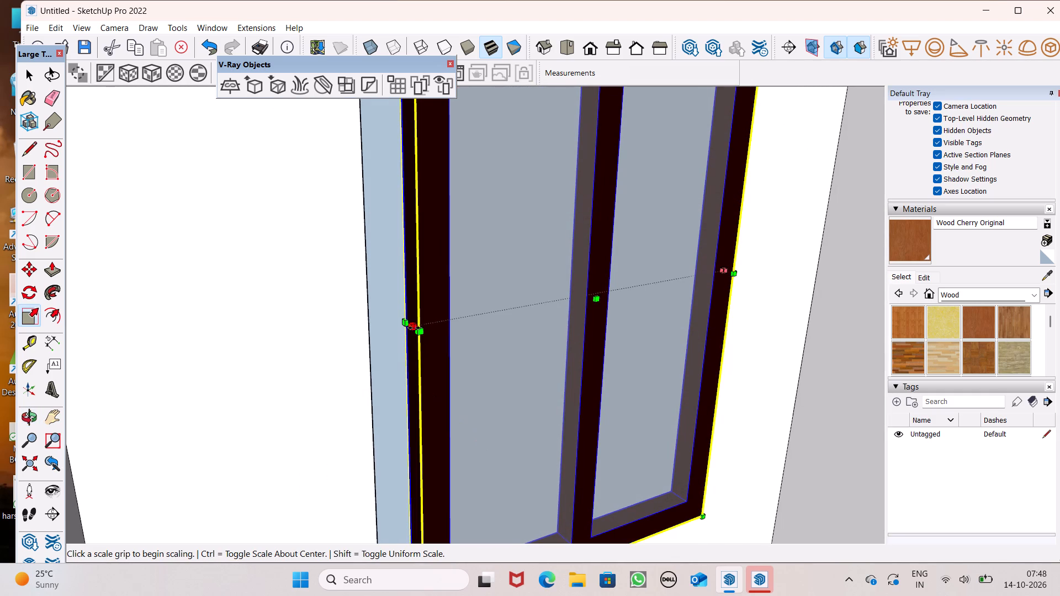
left_click_drag(410, 328, 348, 347)
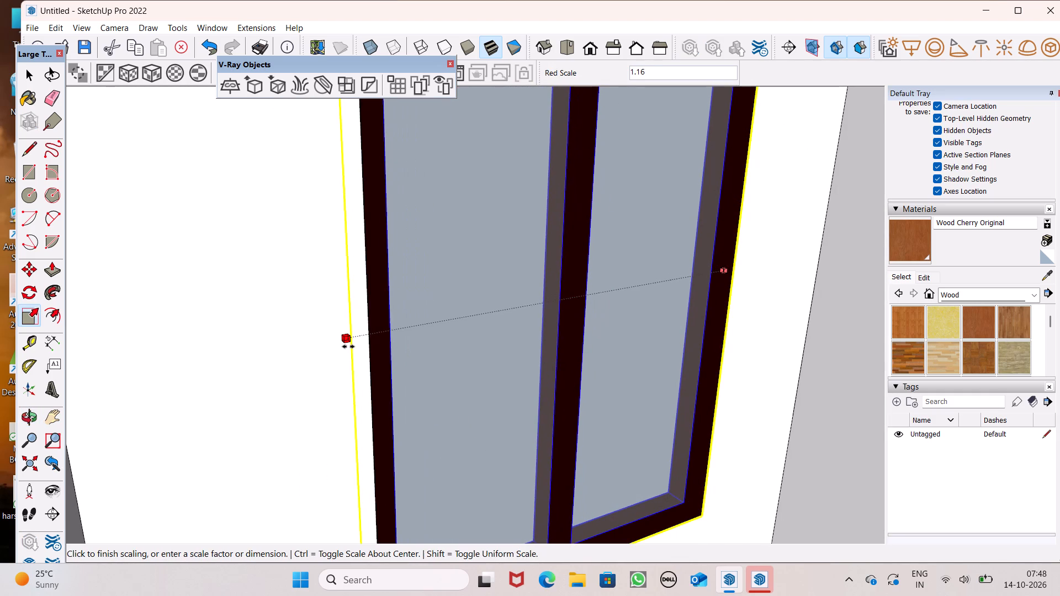
left_click_drag(348, 347, 346, 348)
Scale the first-floor two-pane frame uniformly to about 0.97 from its upper left corner to match the opening's width.
scroll(422, 351, "down", 6)
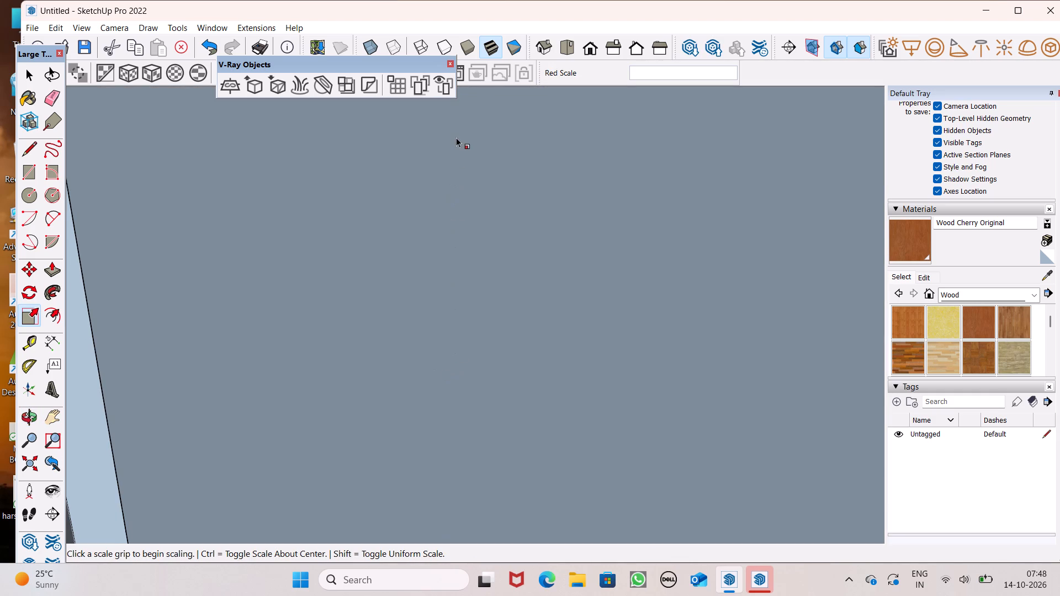
left_click(587, 39)
scroll(560, 196, "down", 2)
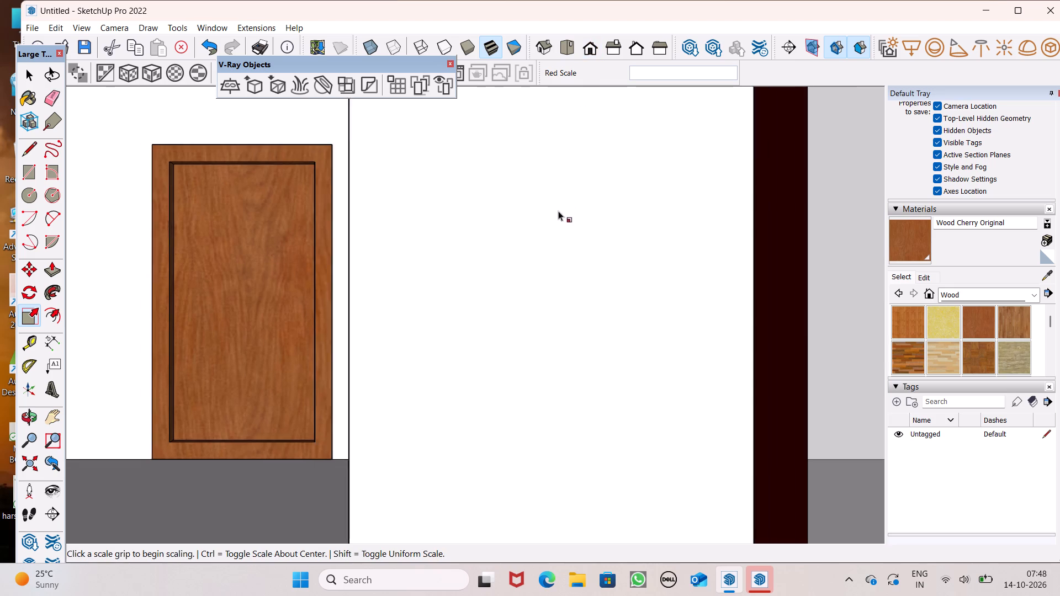
scroll(558, 211, "down", 3)
scroll(351, 332, "down", 10)
middle_click_drag(396, 345, 384, 416)
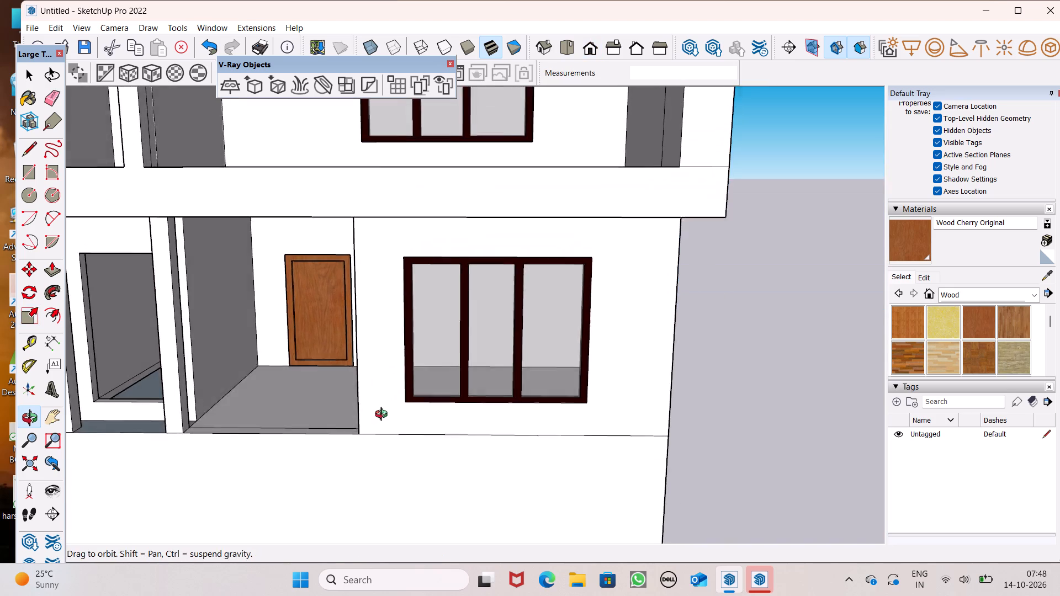
middle_click_drag(384, 416, 381, 421)
scroll(378, 395, "down", 13)
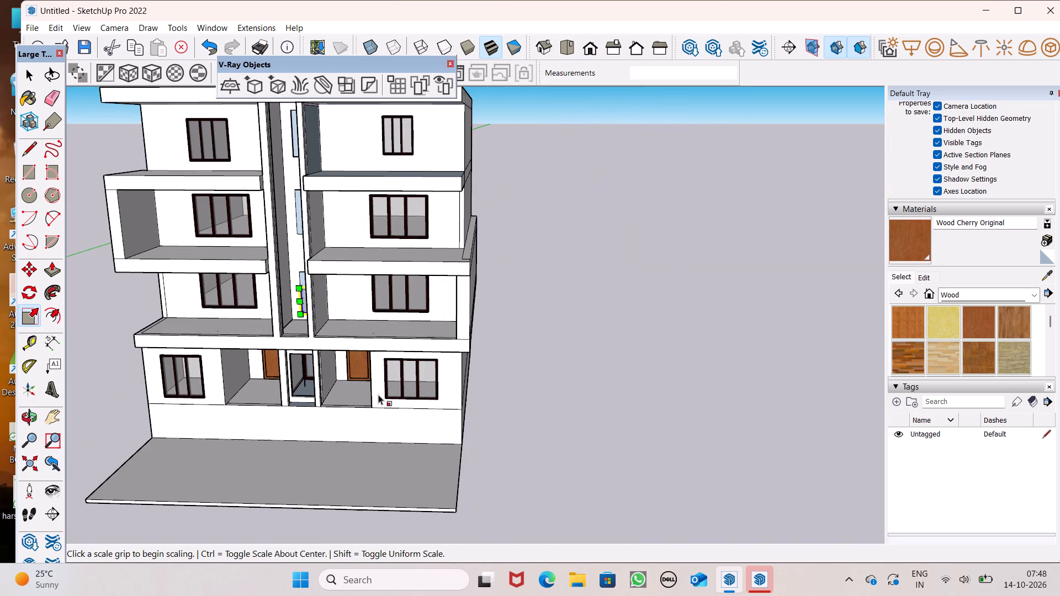
scroll(378, 395, "down", 1)
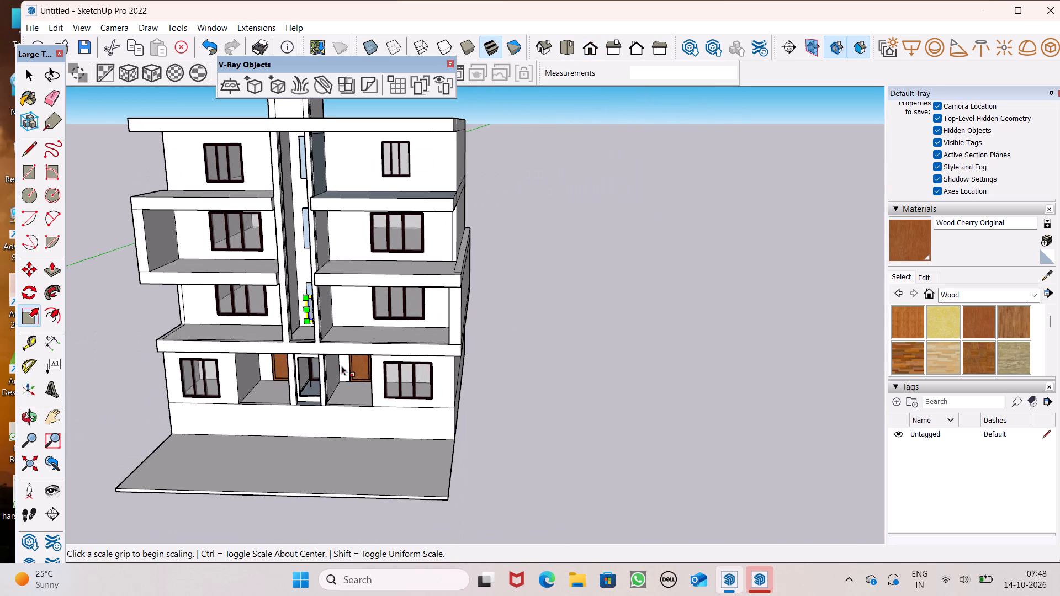
scroll(304, 352, "up", 5)
scroll(291, 270, "up", 6)
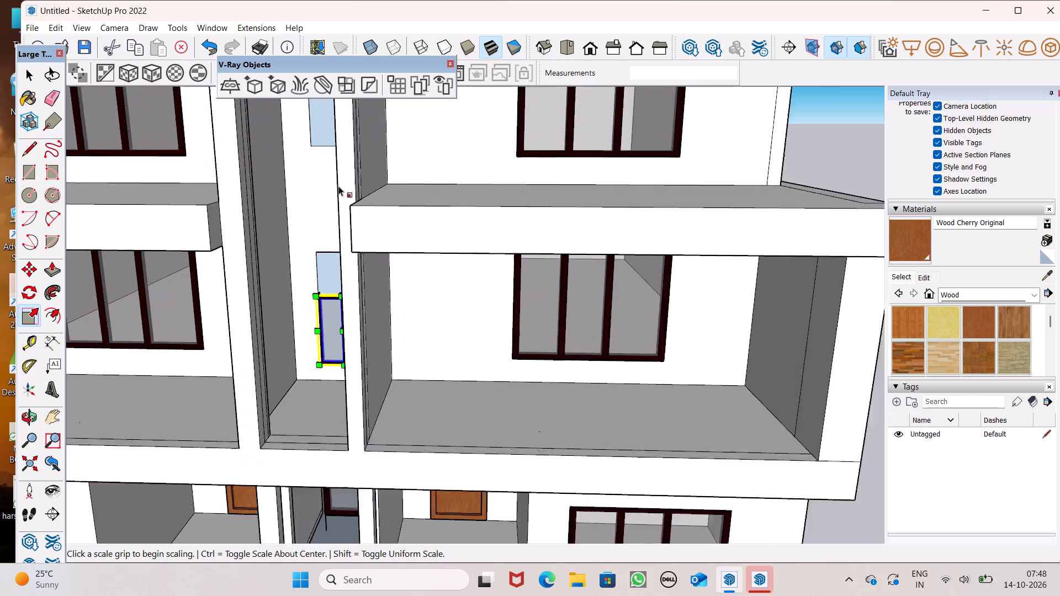
scroll(338, 186, "up", 4)
middle_click_drag(341, 338, 409, 384)
scroll(395, 359, "up", 2)
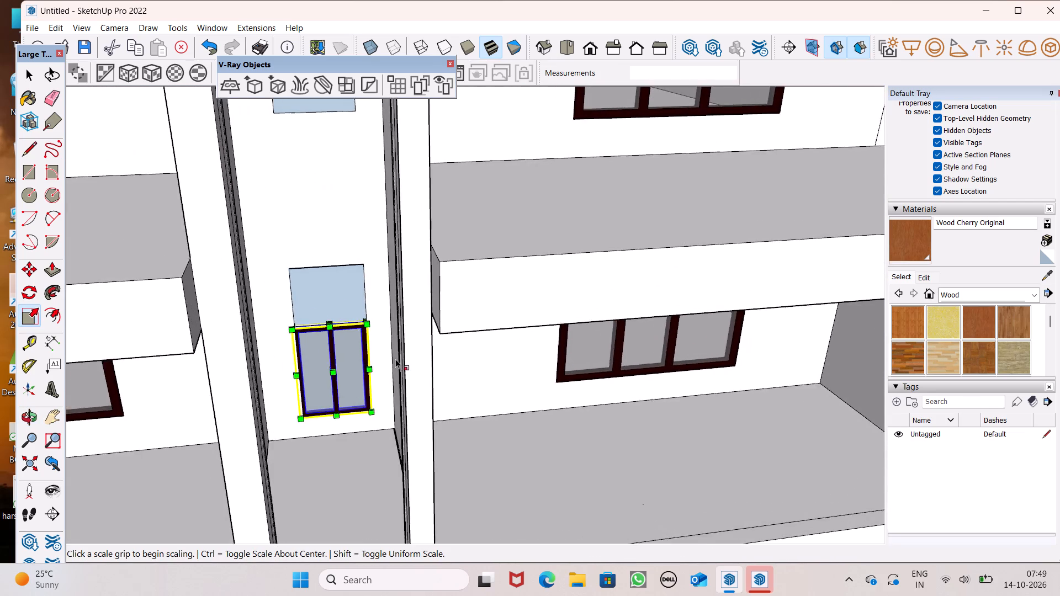
scroll(395, 359, "up", 5)
scroll(210, 320, "up", 5)
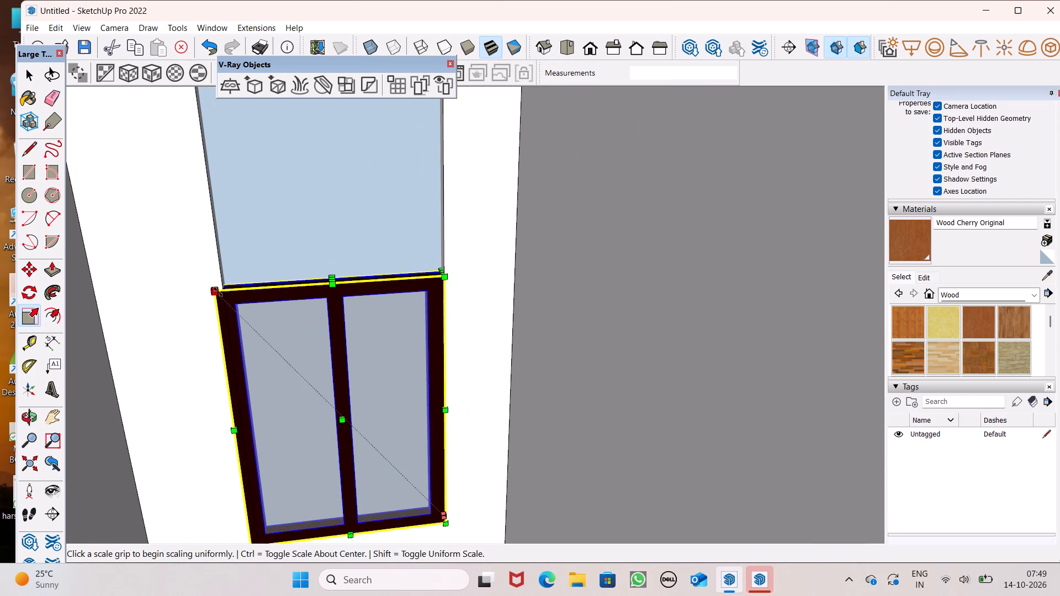
left_click_drag(218, 291, 227, 297)
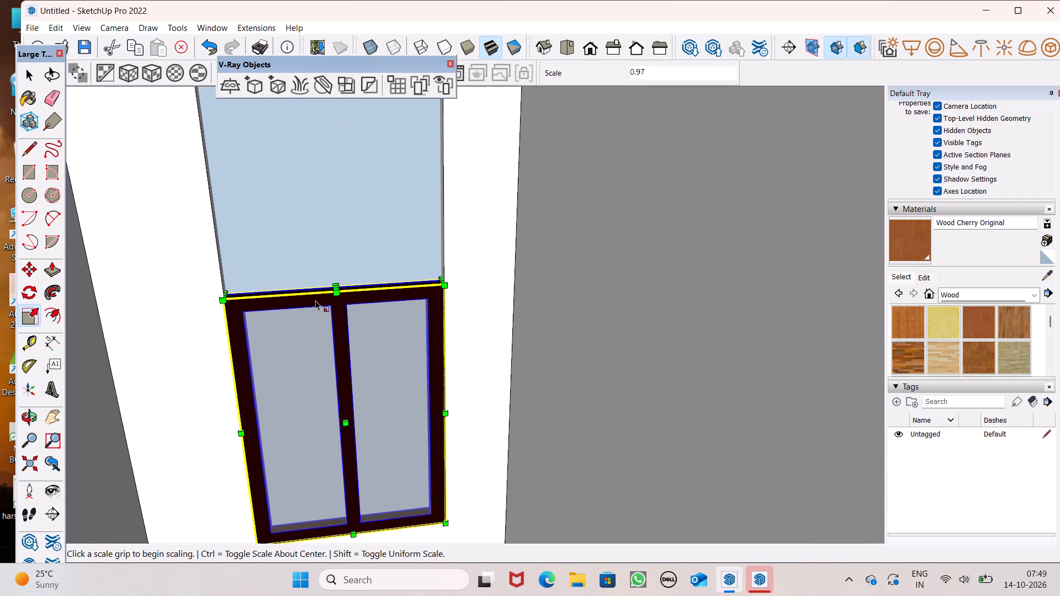
Stretch the first-floor two-pane frame upward along the blue axis until it reaches the opening's top edge.
scroll(348, 352, "down", 4)
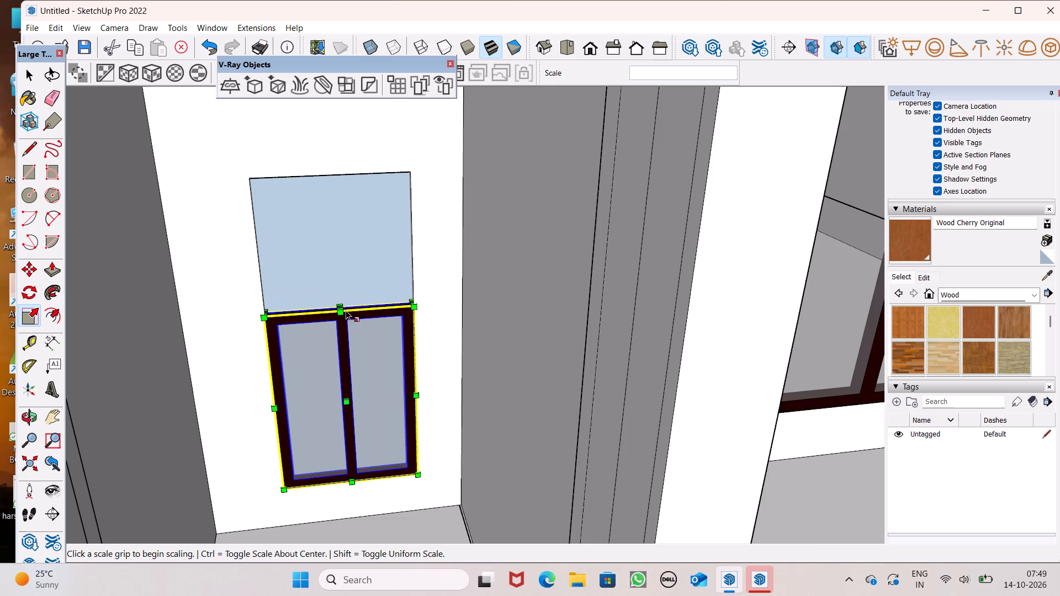
middle_click_drag(328, 297, 373, 416)
middle_click(373, 416)
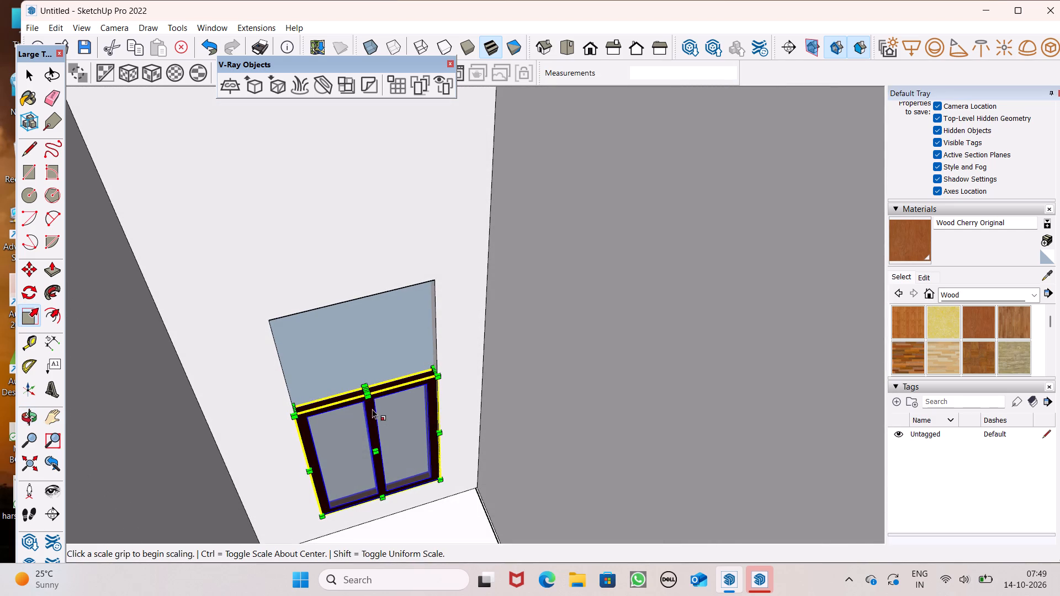
left_click_drag(368, 387, 368, 315)
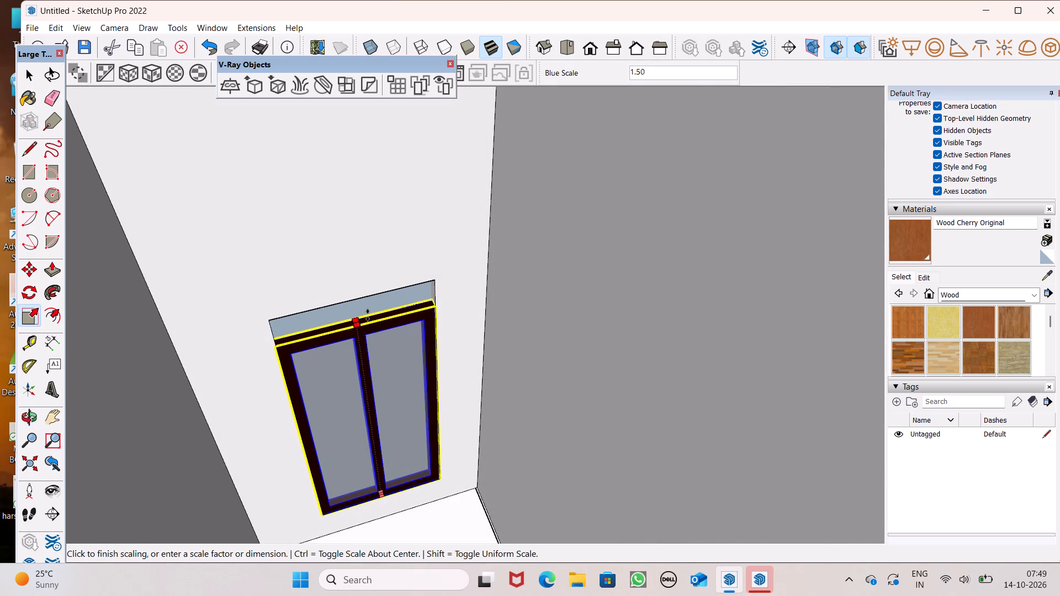
left_click_drag(368, 315, 368, 300)
key("space")
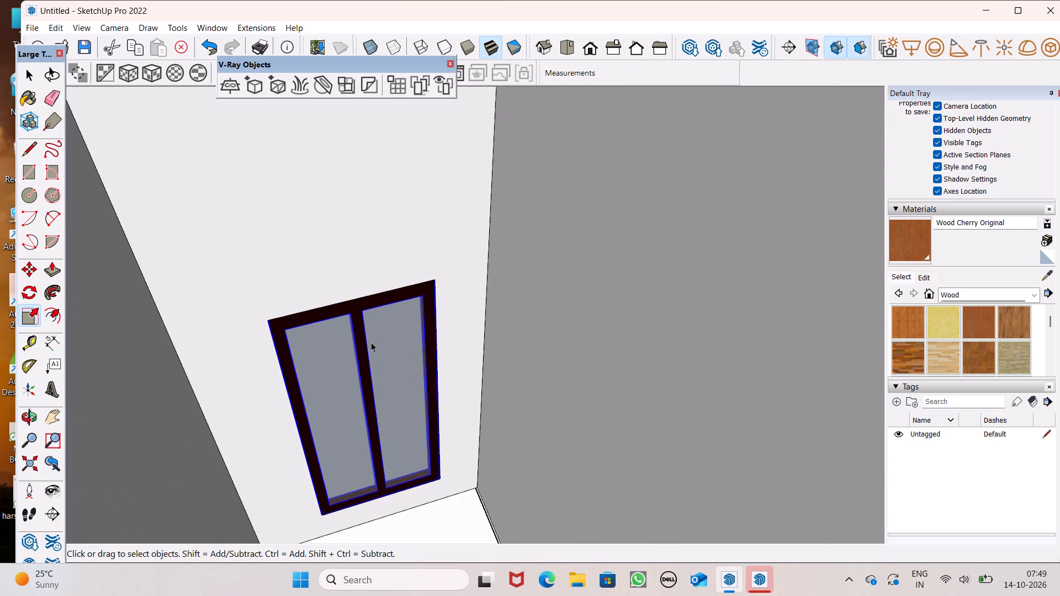
scroll(371, 342, "down", 17)
scroll(375, 347, "down", 7)
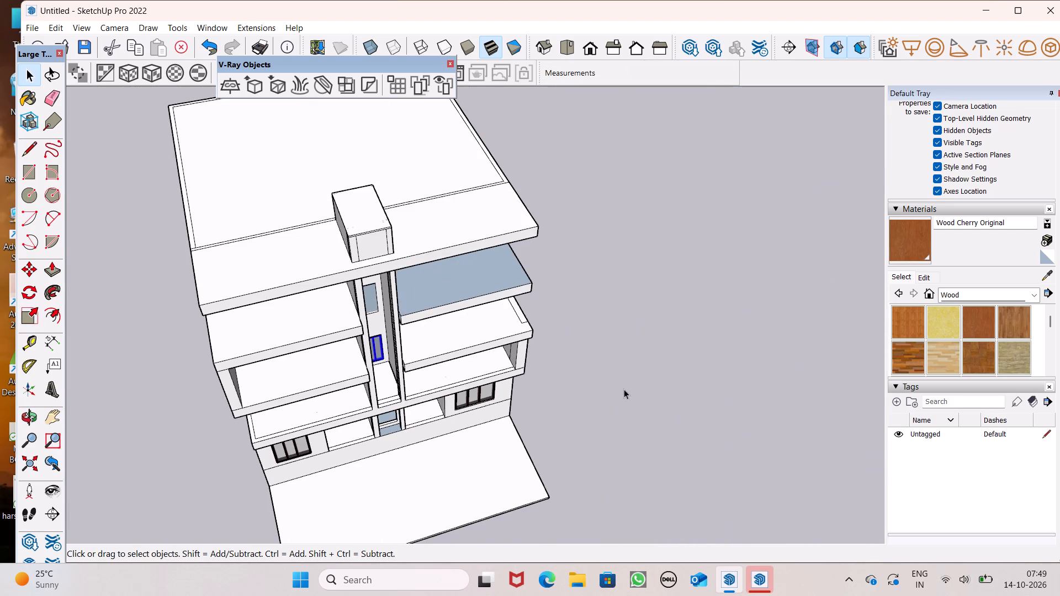
left_click(624, 388)
Copy the first-floor two-pane frame about 13' 1 1/4" up into the second-floor central opening, matching lower right corners.
middle_click_drag(489, 417, 436, 332)
scroll(282, 338, "up", 5)
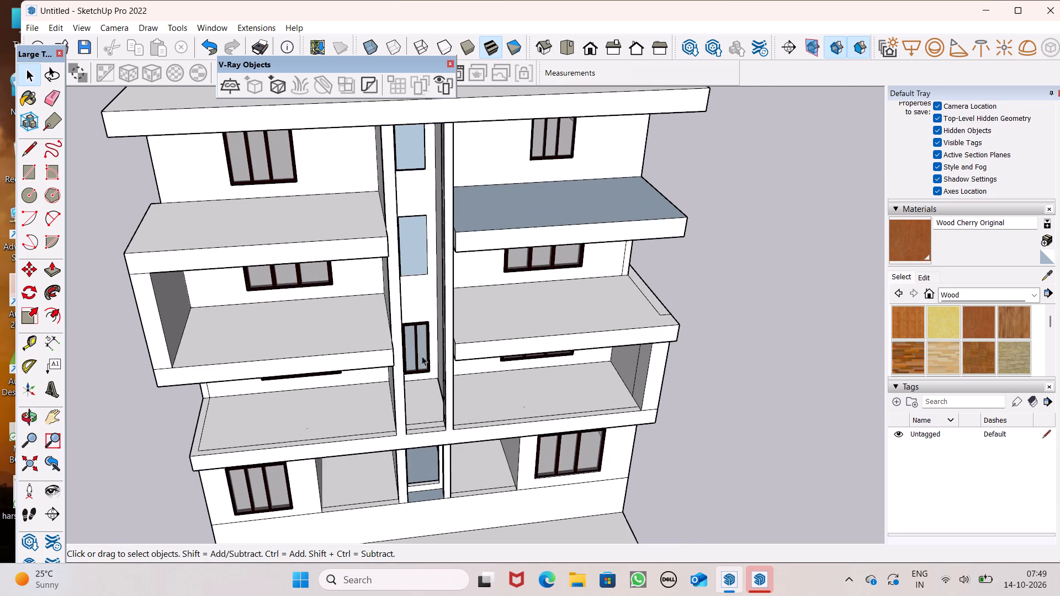
left_click(422, 355)
scroll(420, 311, "up", 4)
key("m")
key("Return")
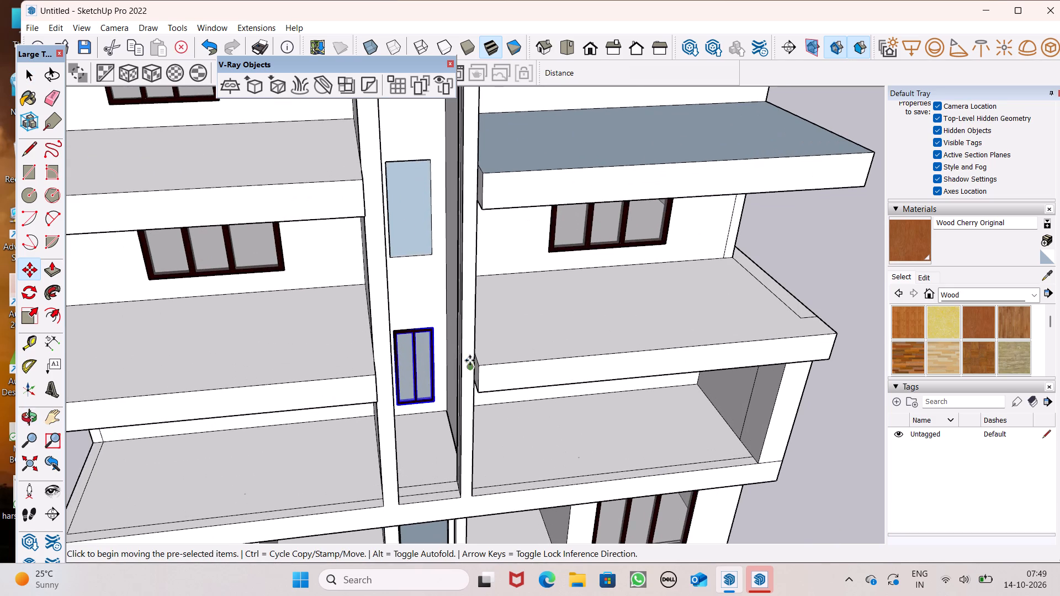
left_click_drag(431, 400, 432, 256)
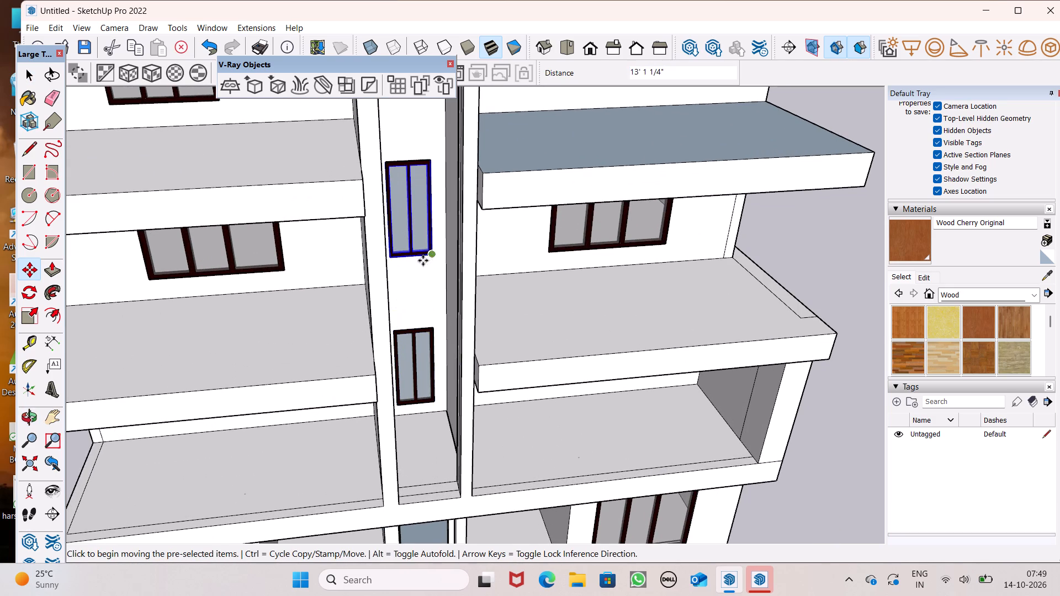
Copy the second-floor two-pane frame about 12' up into the top-floor central opening, matching lower right corners.
scroll(410, 305, "down", 9)
middle_click_drag(395, 269, 403, 180)
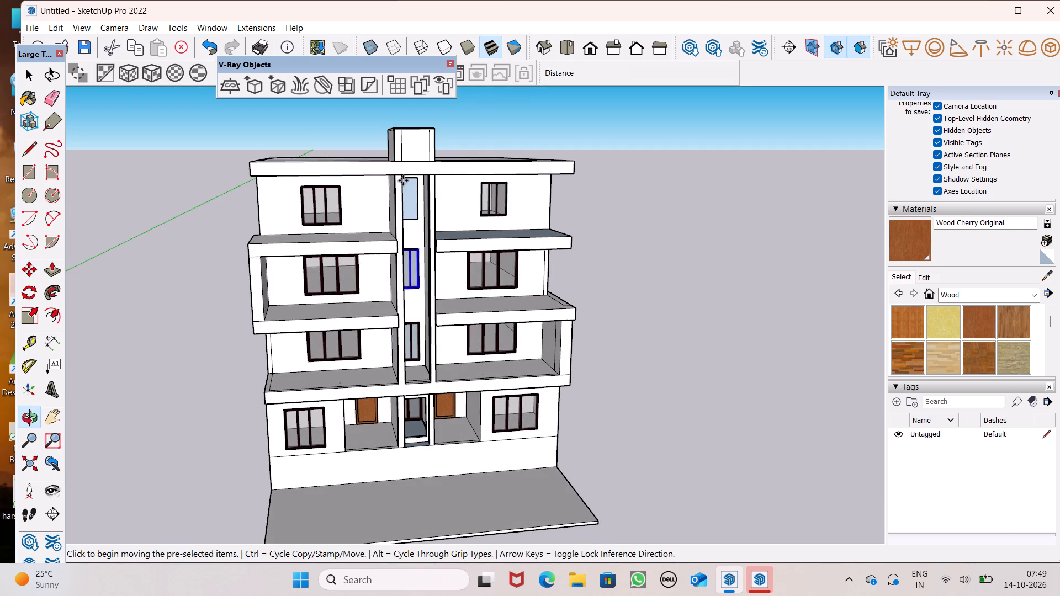
scroll(403, 180, "up", 7)
middle_click_drag(472, 312, 469, 315)
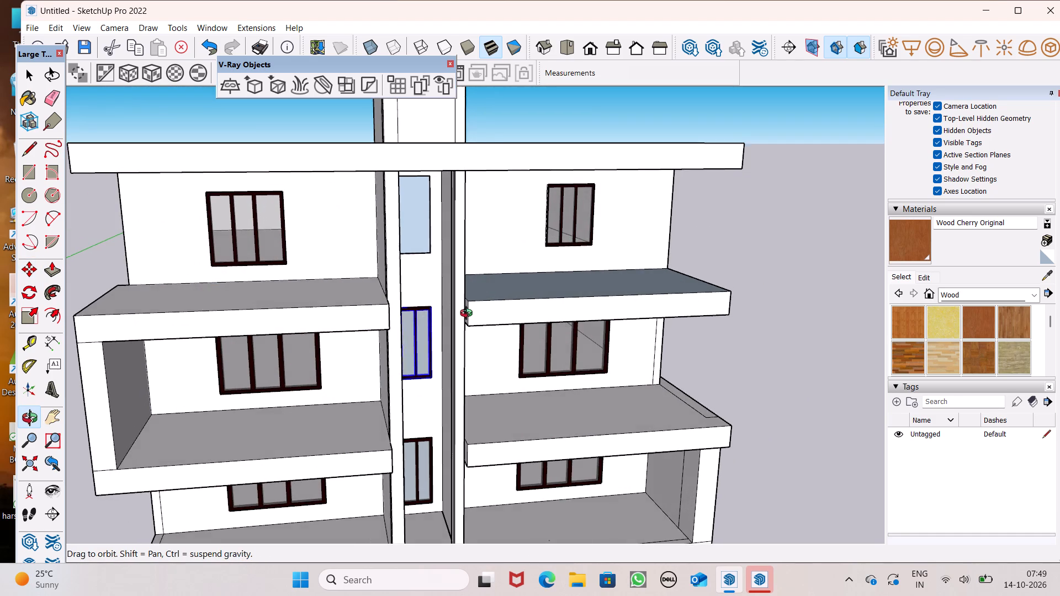
middle_click_drag(469, 315, 445, 312)
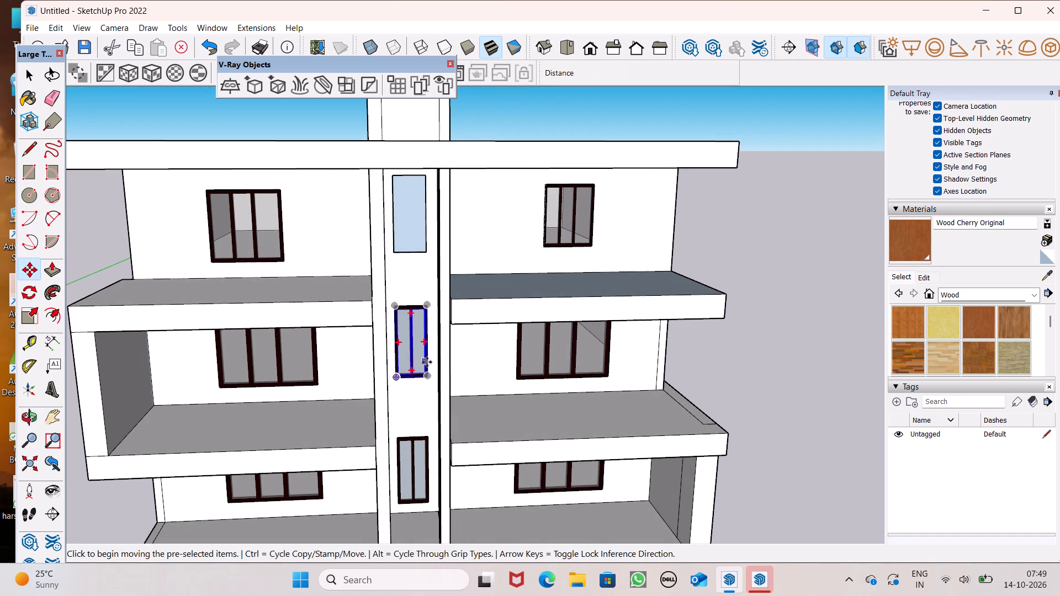
scroll(399, 345, "up", 1)
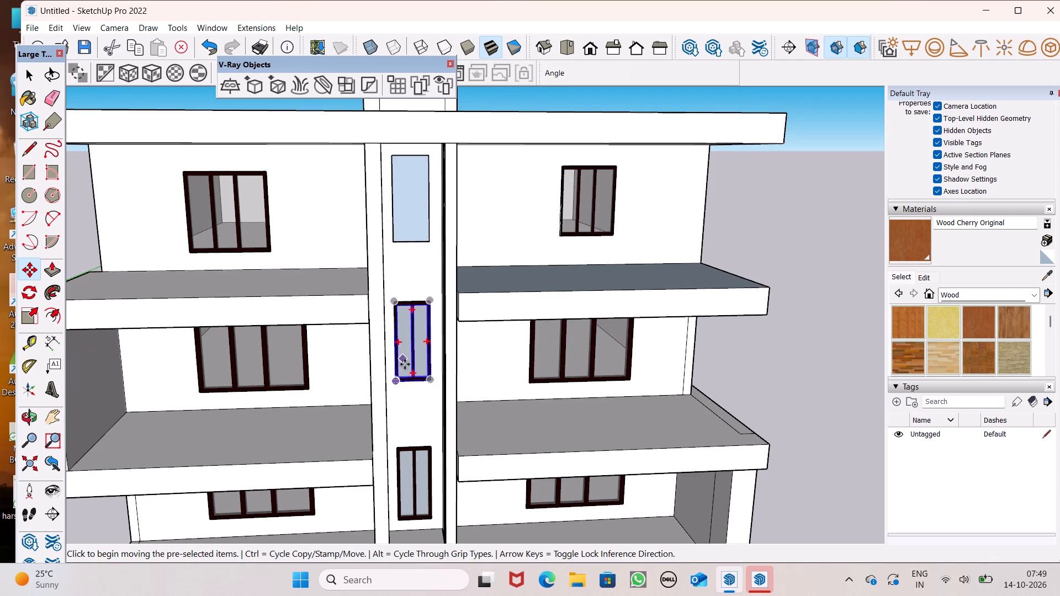
left_click_drag(428, 380, 423, 241)
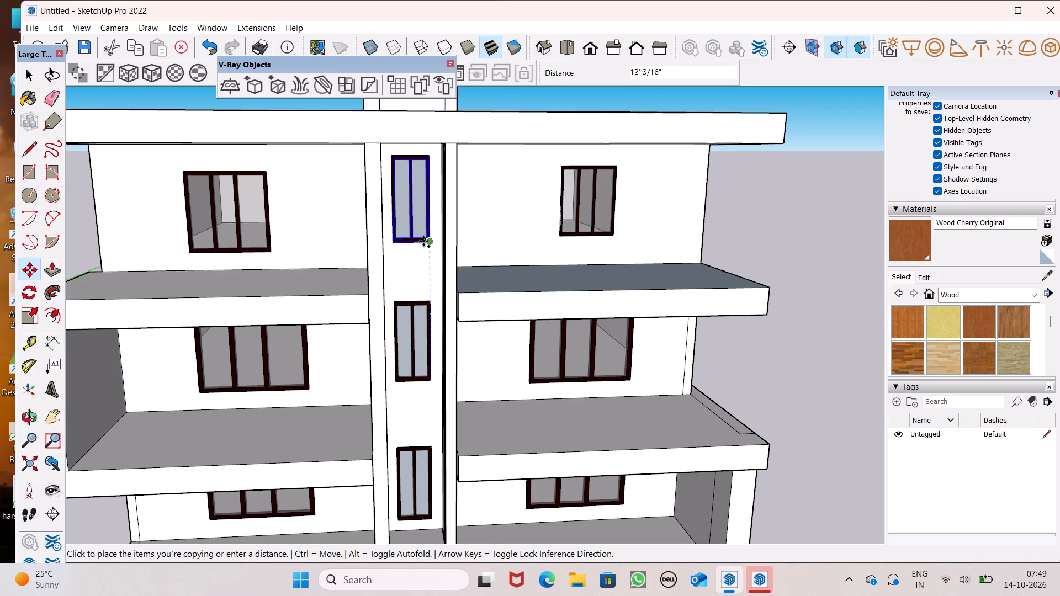
left_click_drag(423, 241, 424, 241)
key("space")
scroll(426, 282, "down", 6)
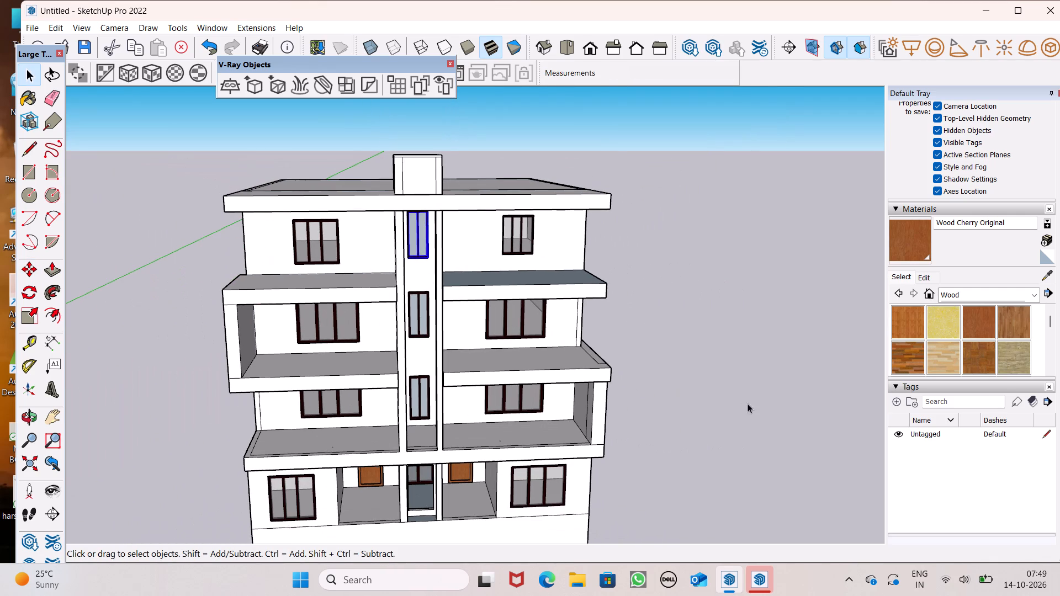
left_click(771, 395)
Examine the whole building front with its fitted windows and doors from several angles.
scroll(686, 377, "down", 3)
scroll(503, 339, "down", 3)
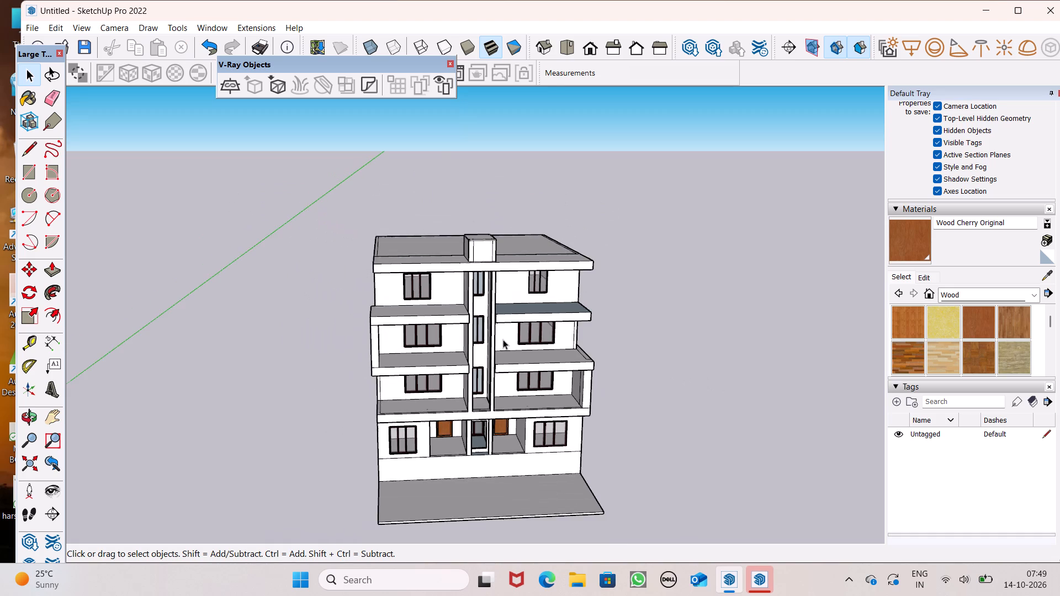
scroll(410, 355, "down", 7)
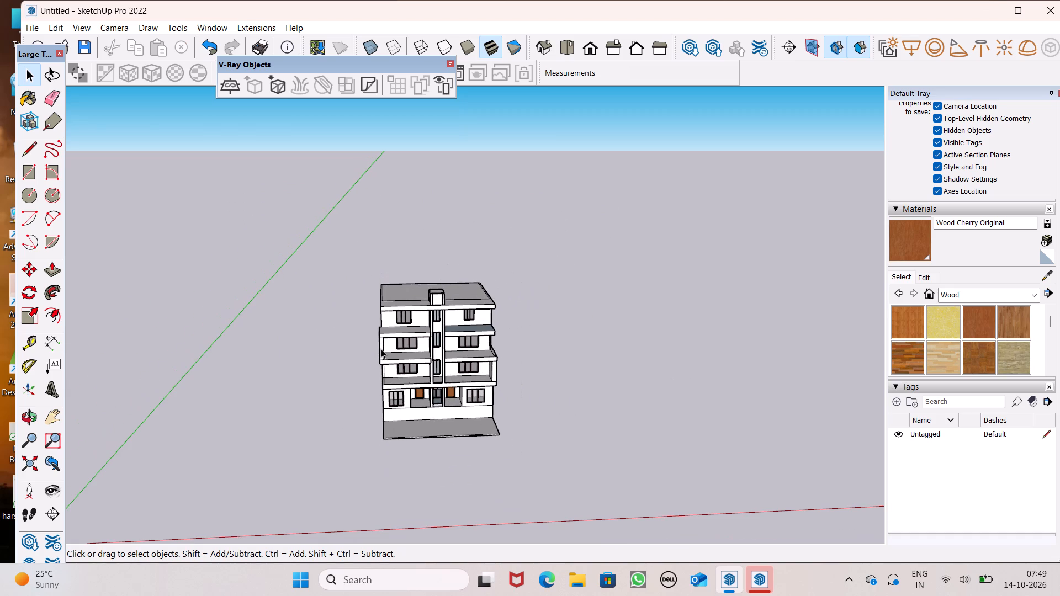
scroll(318, 344, "down", 1)
scroll(440, 361, "up", 5)
middle_click_drag(536, 430, 537, 428)
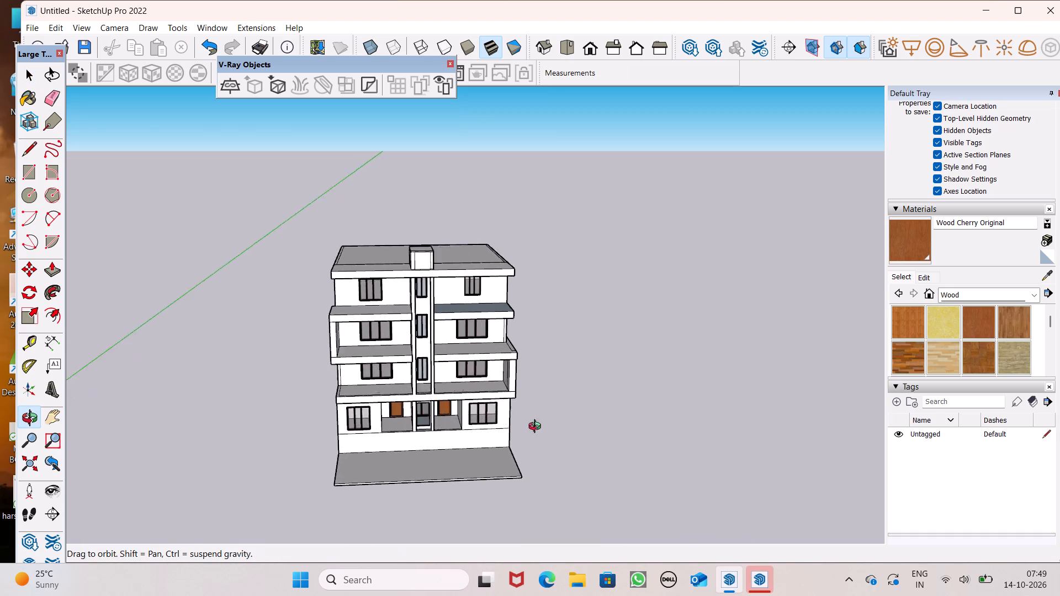
middle_click_drag(537, 428, 465, 380)
scroll(465, 380, "down", 1)
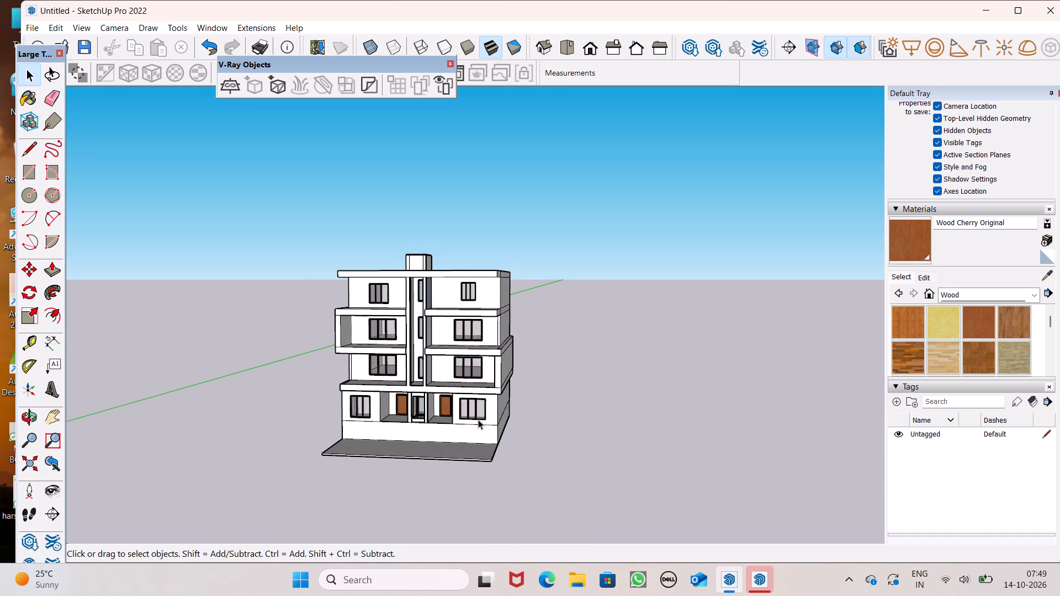
middle_click_drag(473, 435, 531, 460)
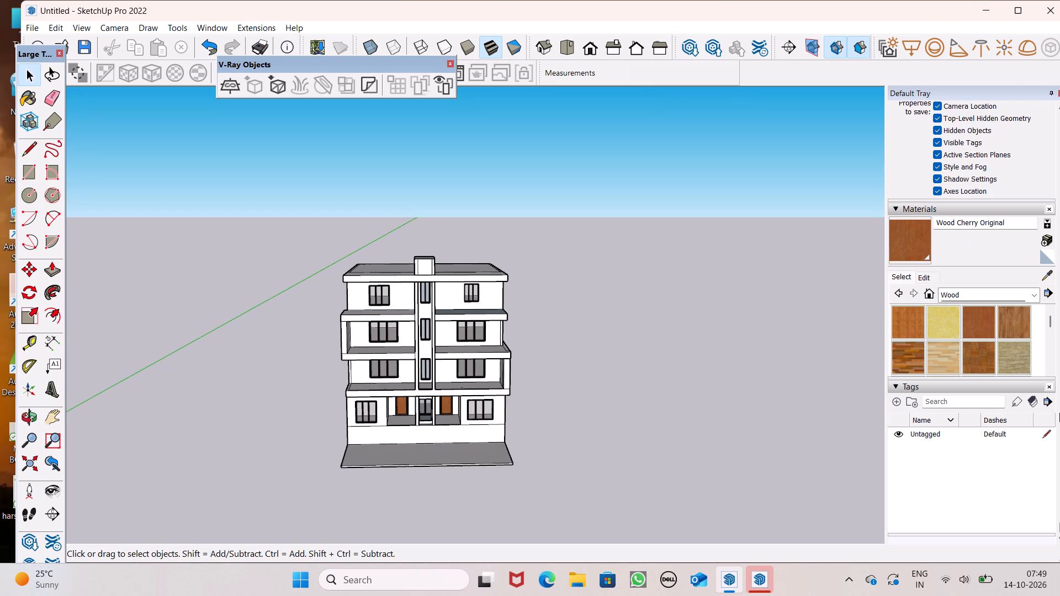
Switch the material library from Wood to the Colors collection.
left_click(998, 295)
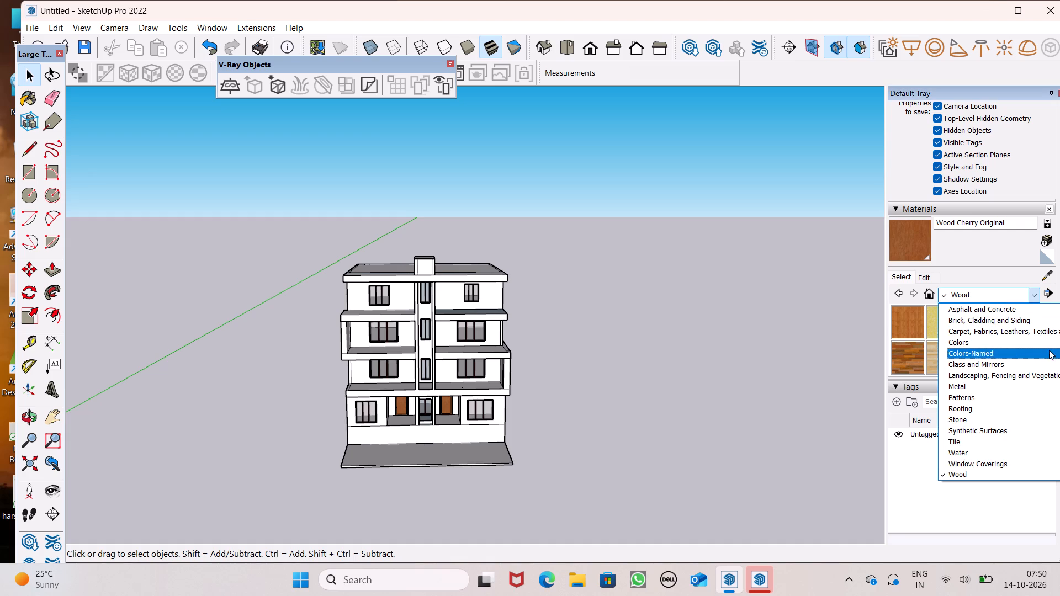
left_click(1037, 345)
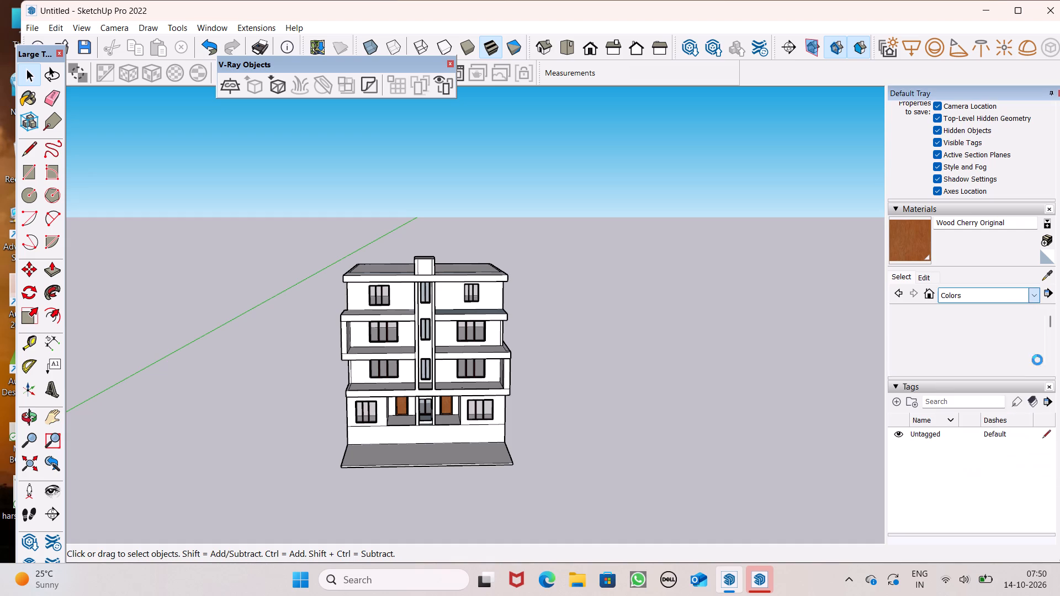
key("space")
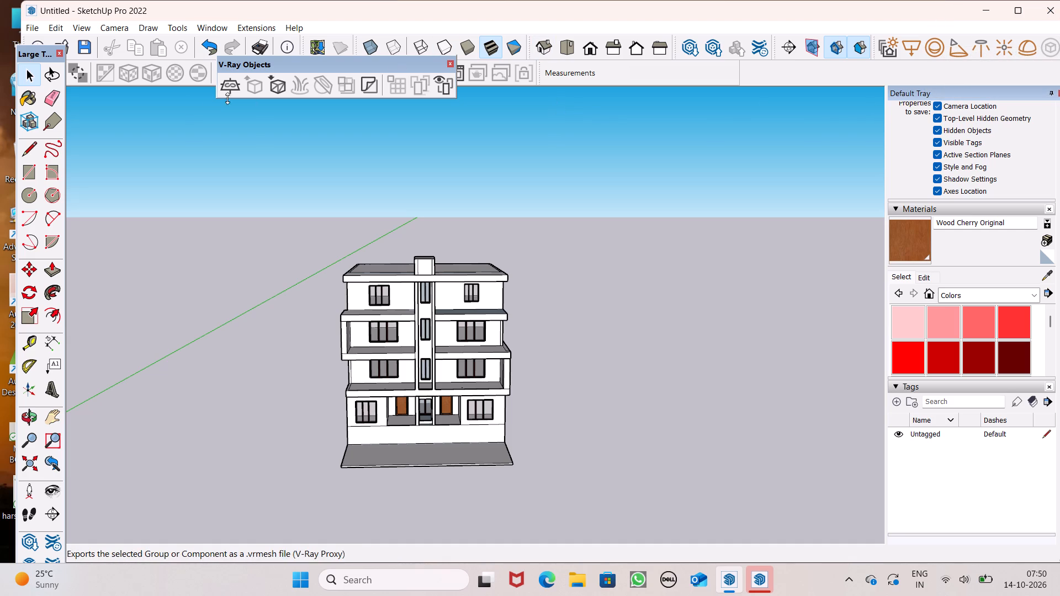
Draw an upright rectangle about 11' by 30' 3" in the open space beside the building, facing the front.
left_click(28, 172)
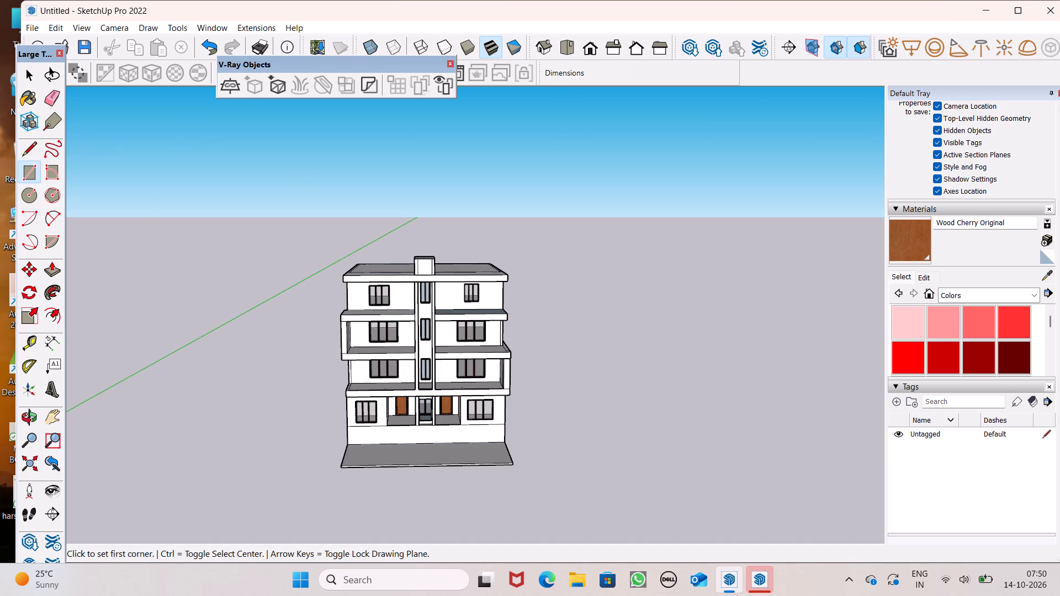
scroll(560, 387, "down", 5)
middle_click_drag(548, 440, 512, 369)
scroll(530, 423, "up", 1)
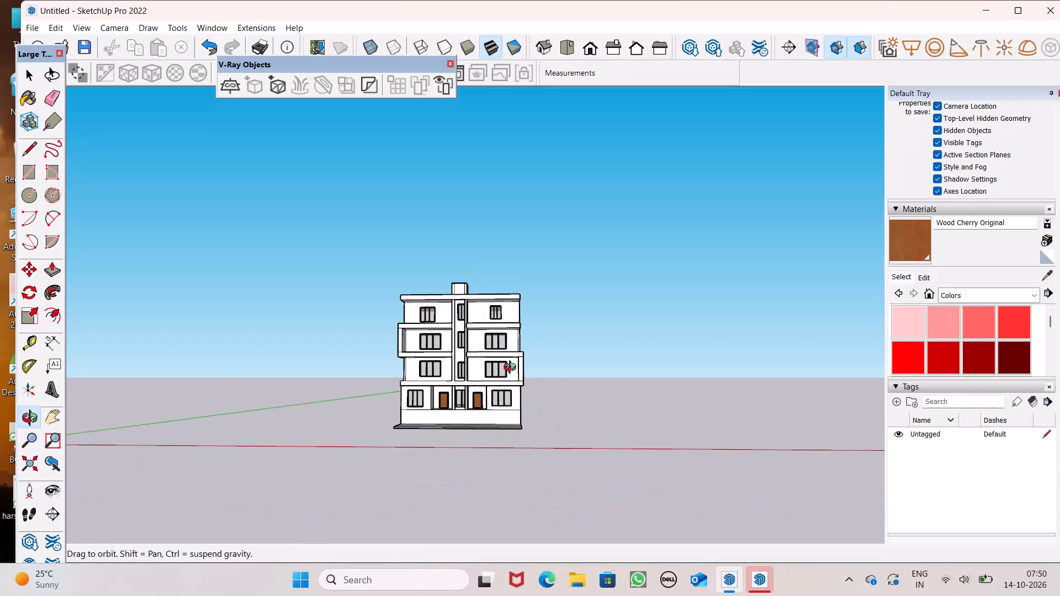
middle_click_drag(512, 369, 576, 356)
scroll(629, 361, "down", 2)
middle_click_drag(661, 401, 665, 425)
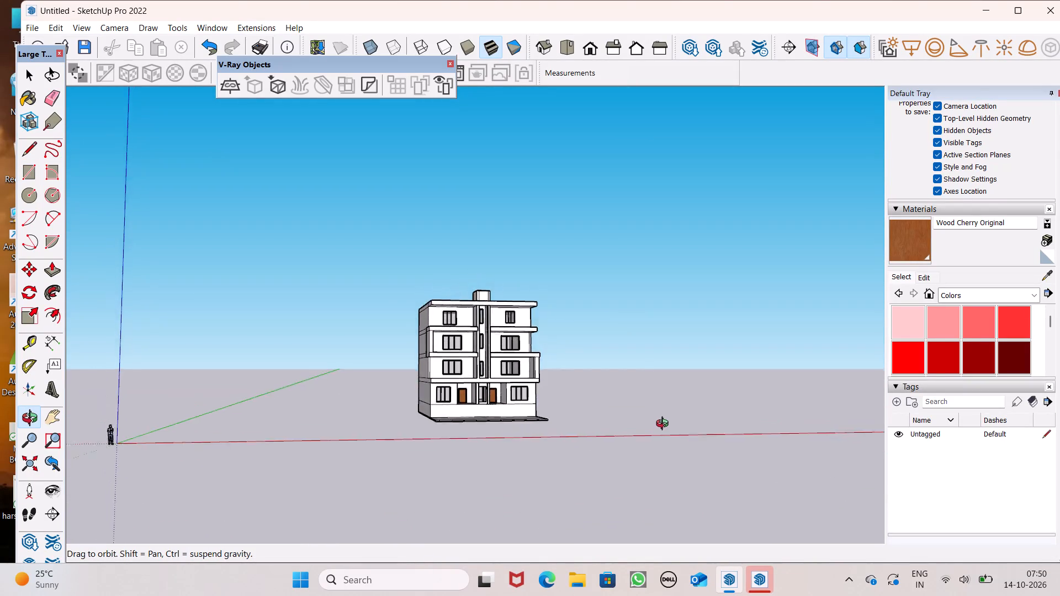
middle_click_drag(665, 425, 626, 445)
left_click(620, 332)
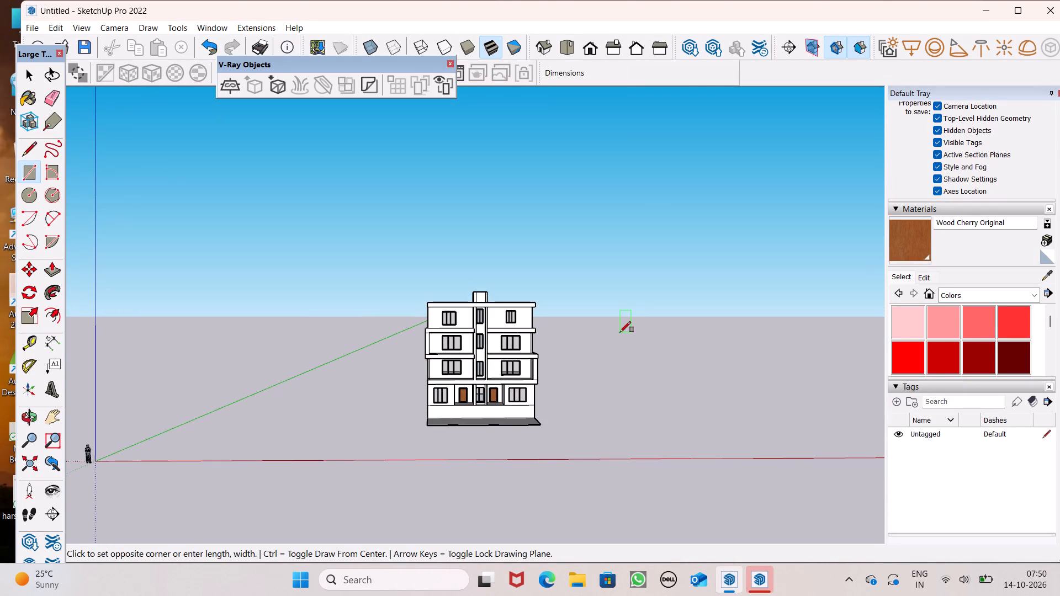
left_click(653, 422)
scroll(654, 378, "up", 1)
scroll(655, 342, "down", 2)
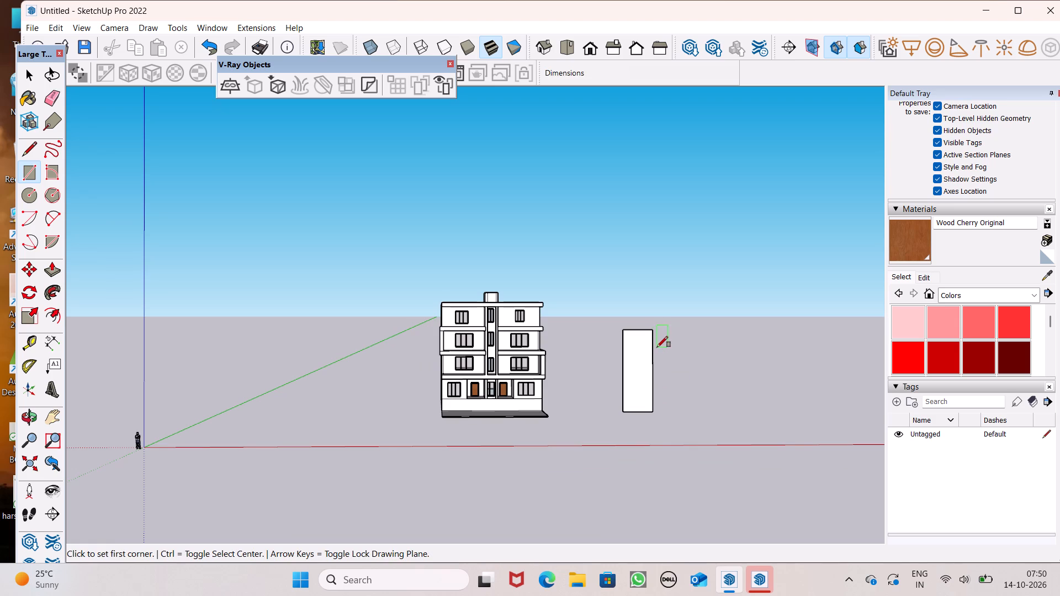
key("space")
Offset the outline of the upright rectangle beside the building inward about 4 11/16" to form a thin border.
middle_click_drag(665, 435, 655, 441)
scroll(661, 440, "up", 1)
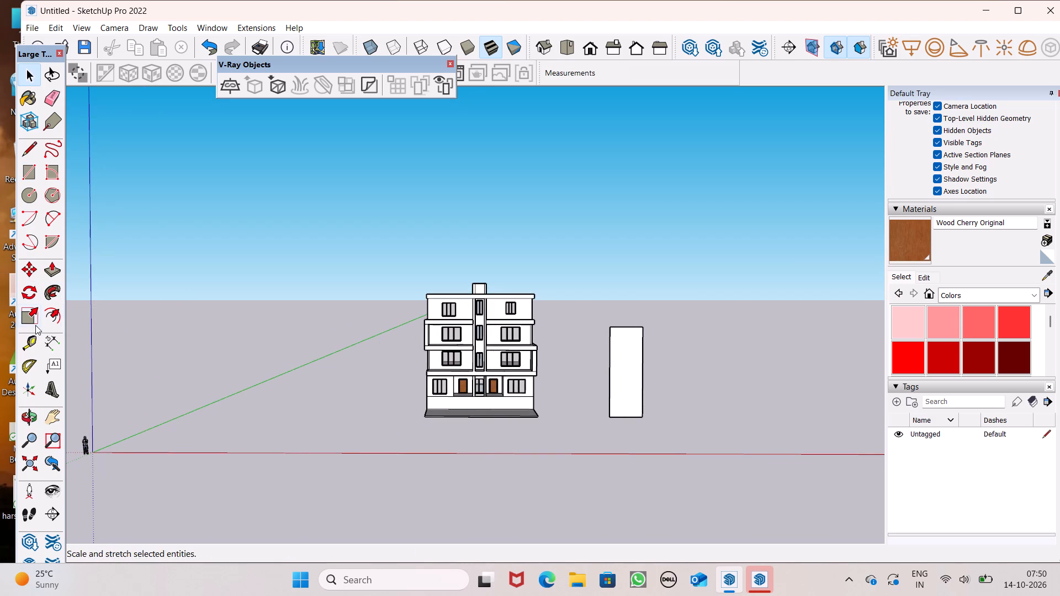
left_click(53, 323)
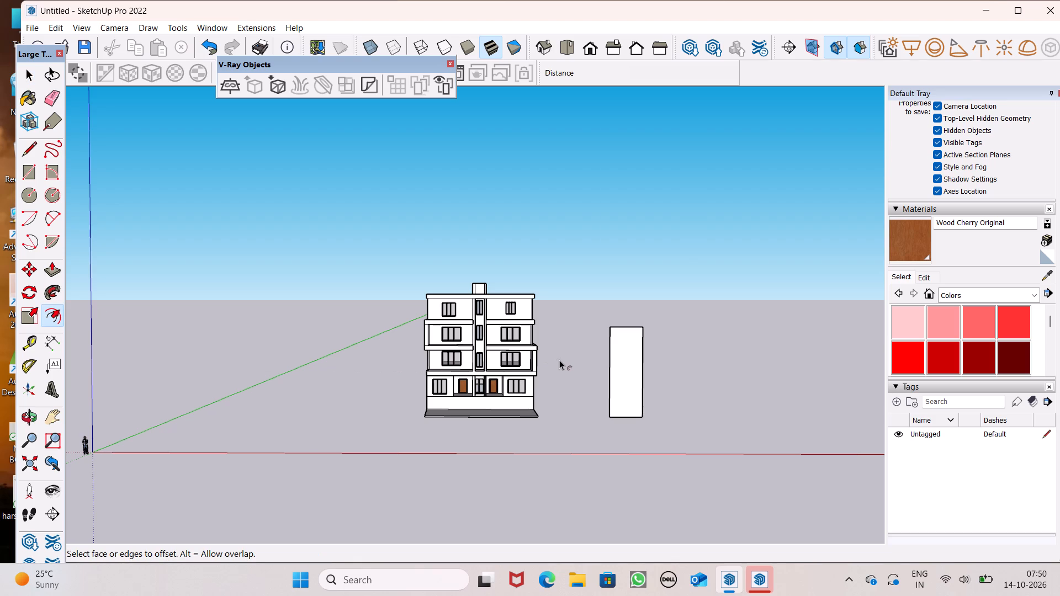
scroll(656, 333, "down", 1)
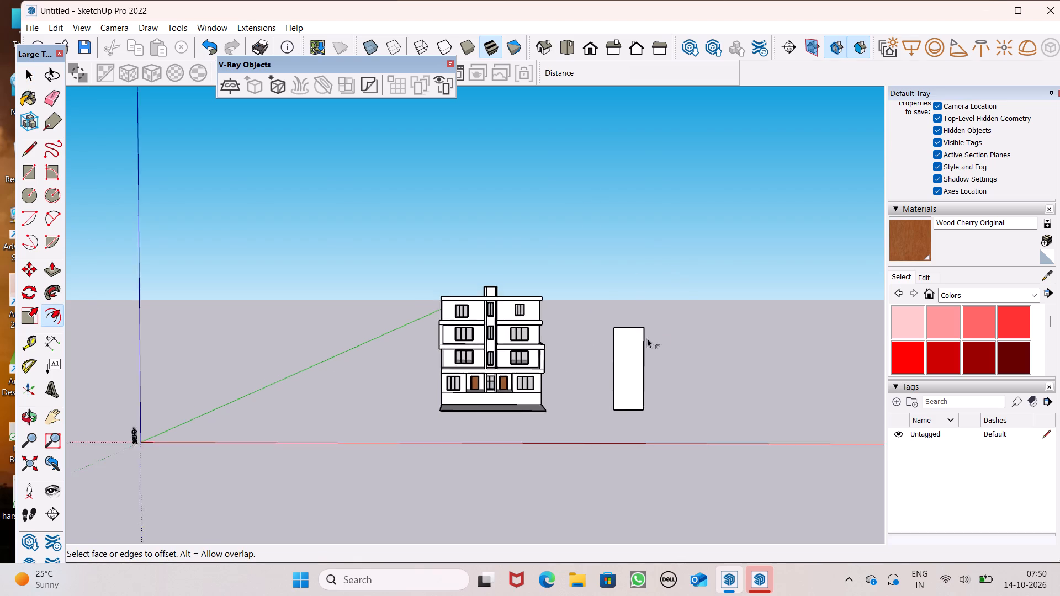
scroll(645, 338, "up", 7)
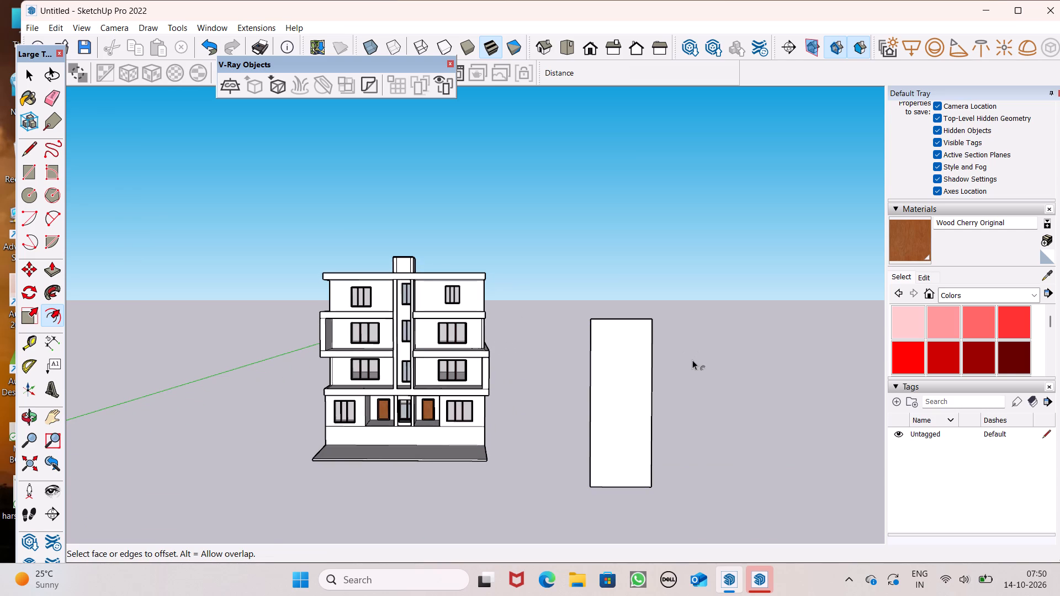
middle_click_drag(528, 369, 487, 384)
scroll(501, 362, "up", 3)
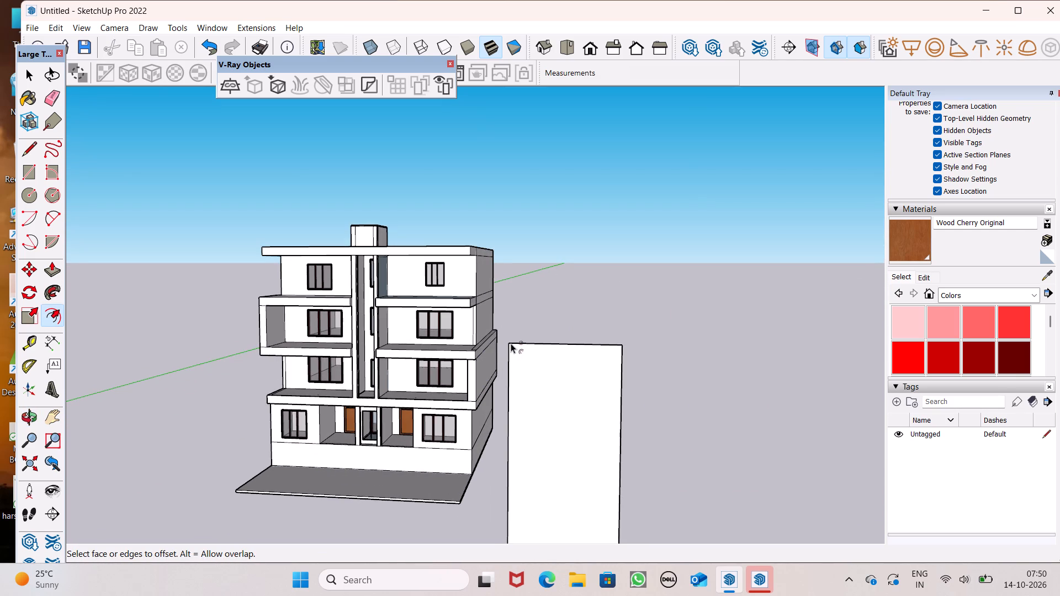
left_click_drag(520, 348, 518, 352)
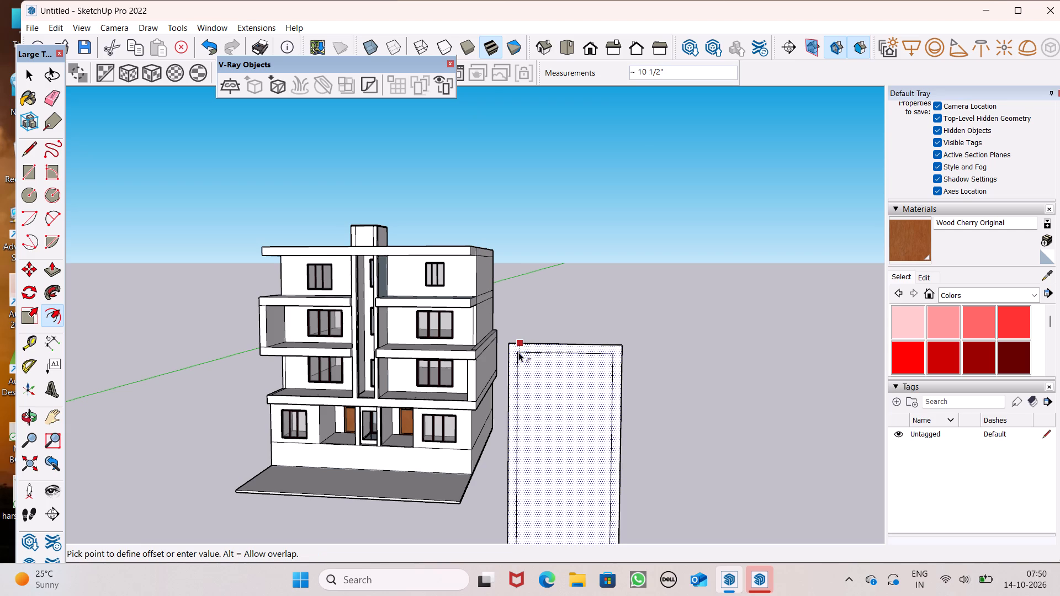
left_click_drag(518, 352, 512, 347)
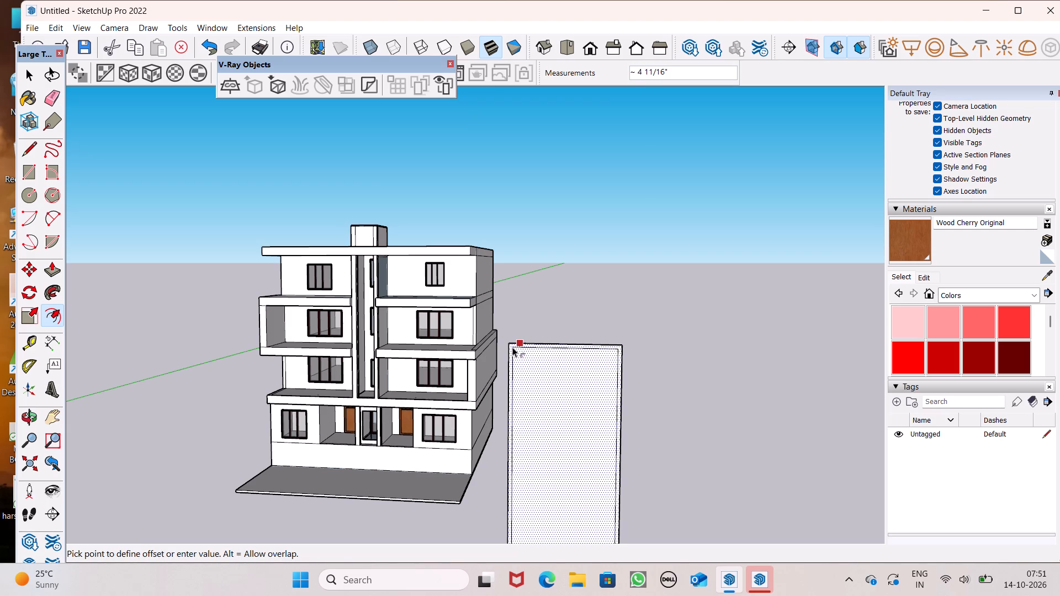
left_click_drag(512, 347, 512, 348)
left_click_drag(512, 348, 512, 347)
key("space")
scroll(579, 257, "down", 4)
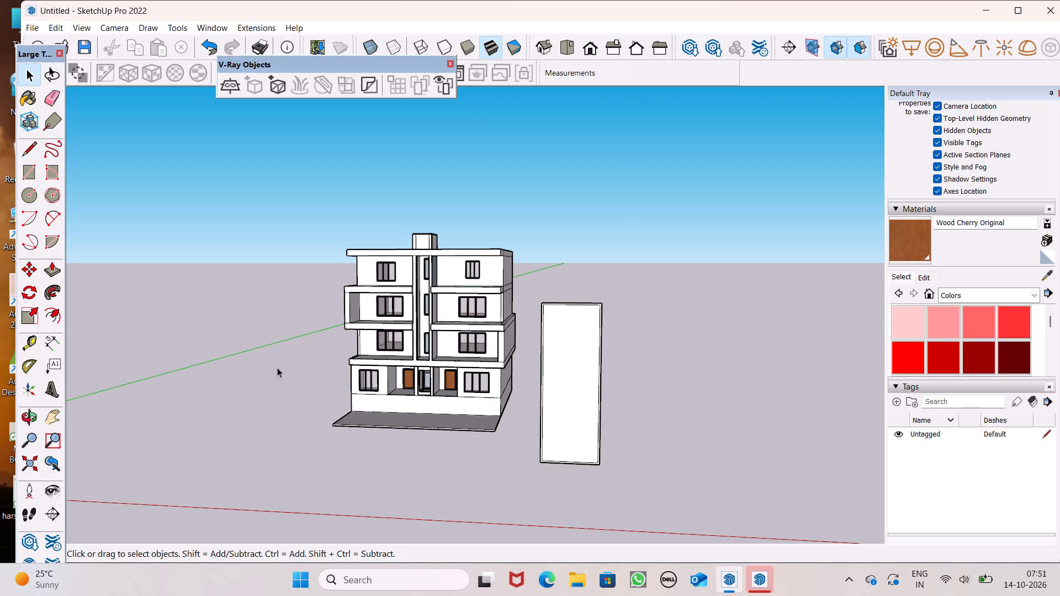
Draw a narrow vertical strip about 2 3/8" by 29' 7" inside the panel's border, spanning from its upper to its lower inner edge.
left_click(34, 177)
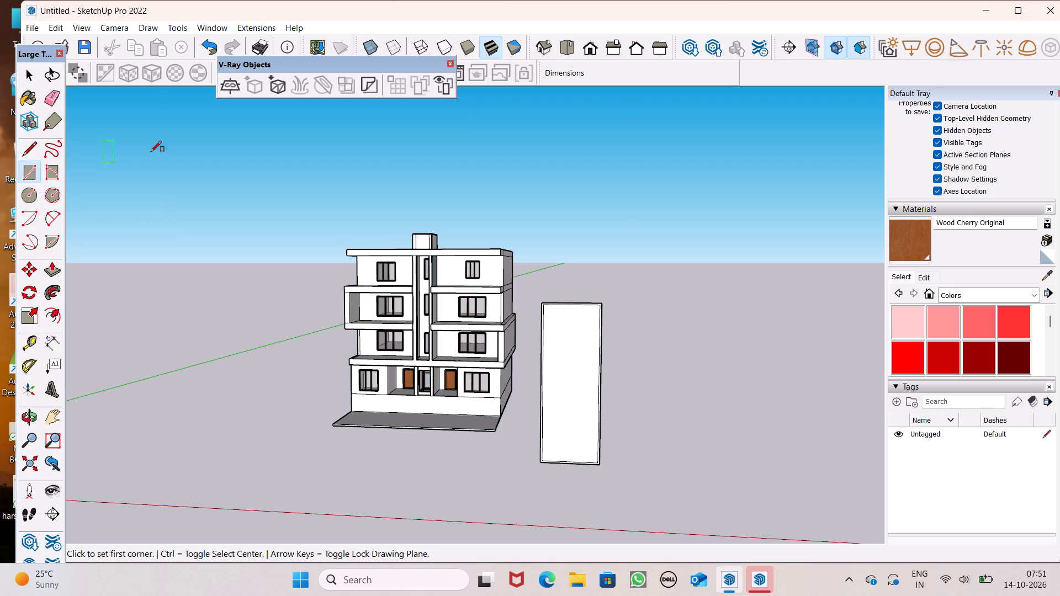
middle_click_drag(537, 425, 566, 419)
scroll(608, 358, "up", 4)
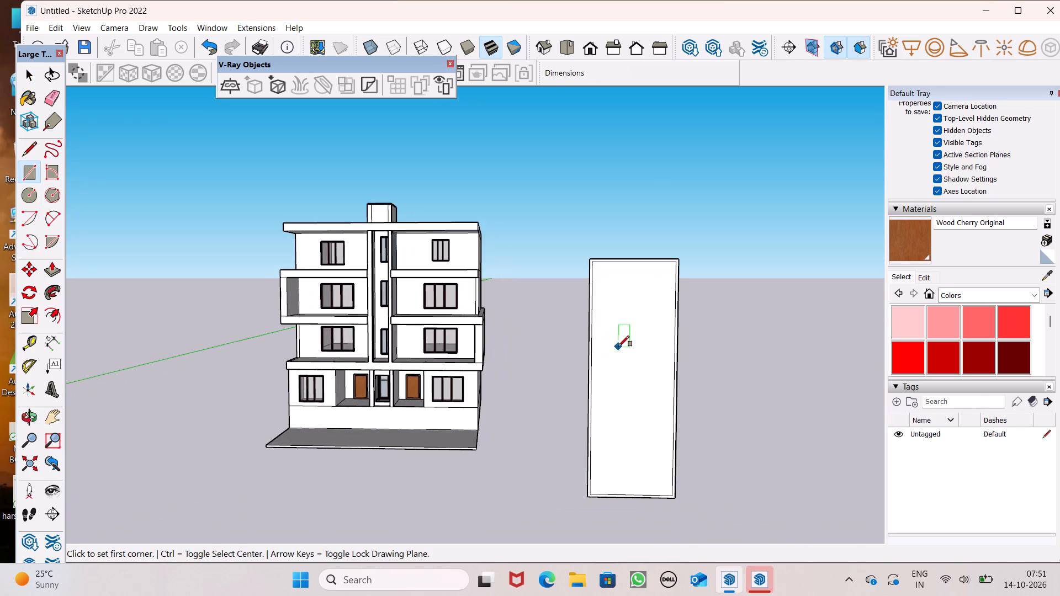
scroll(622, 332, "up", 2)
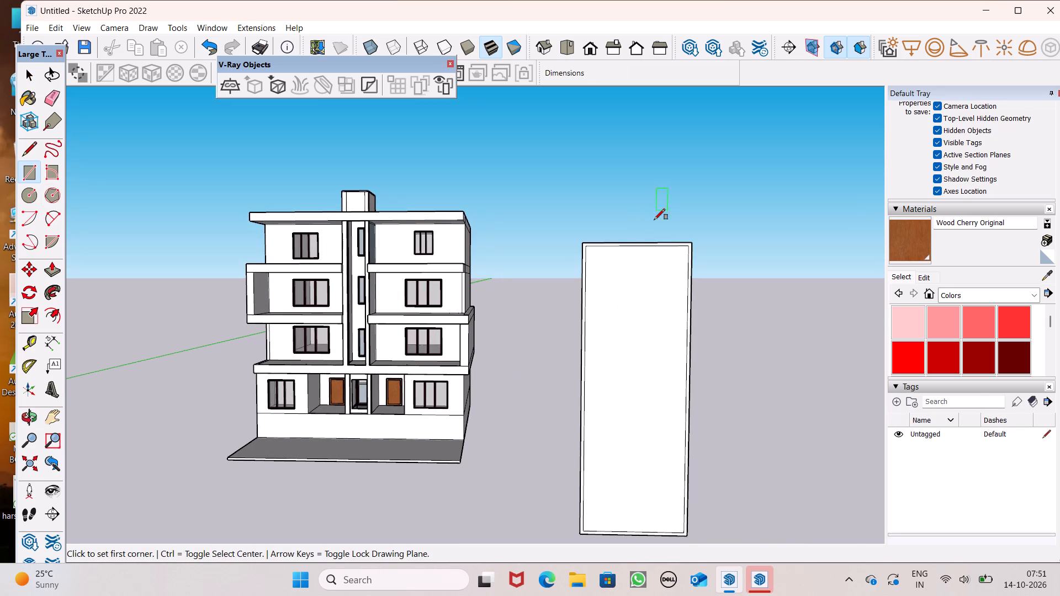
middle_click_drag(619, 279, 627, 292)
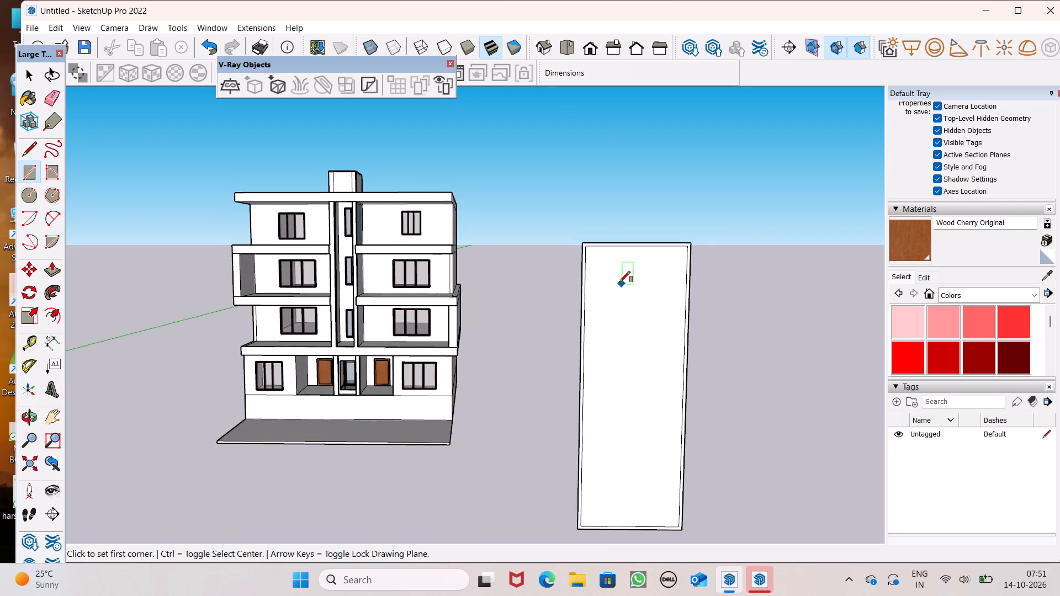
scroll(617, 277, "up", 6)
left_click_drag(605, 230, 611, 236)
scroll(626, 247, "down", 7)
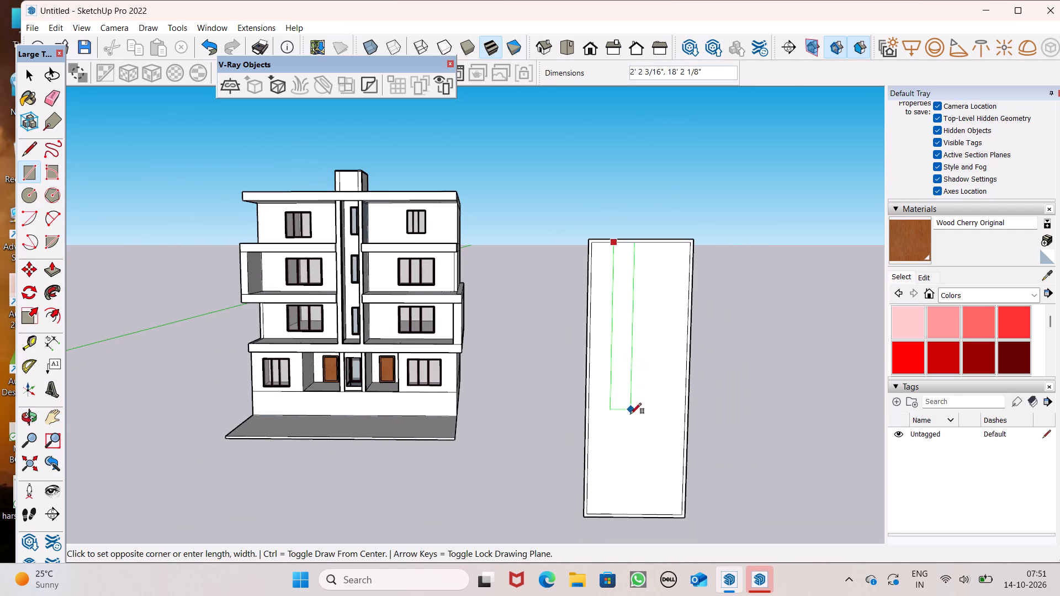
scroll(614, 523, "up", 6)
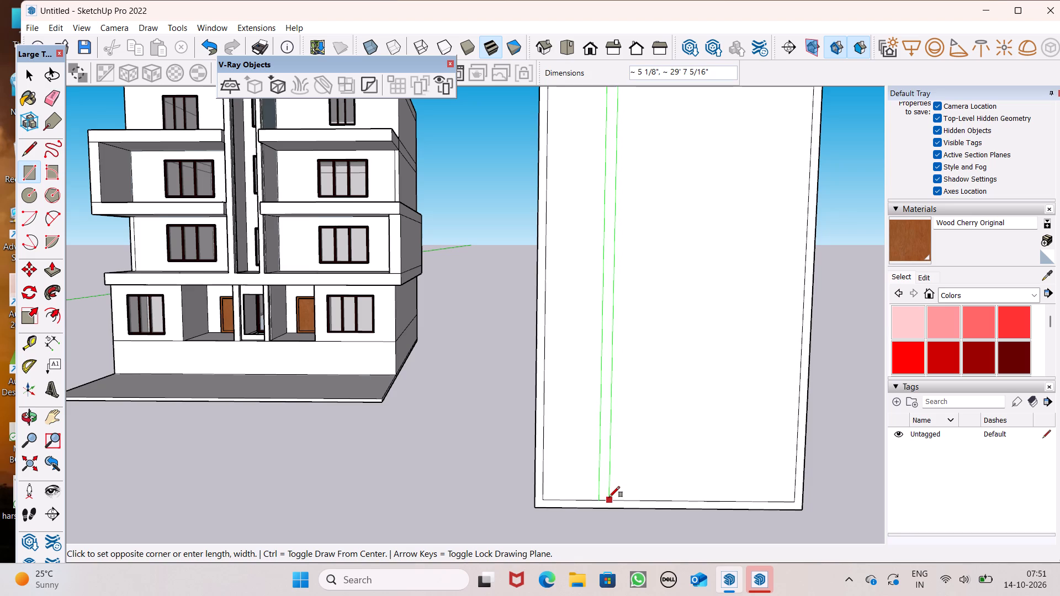
scroll(602, 499, "up", 6)
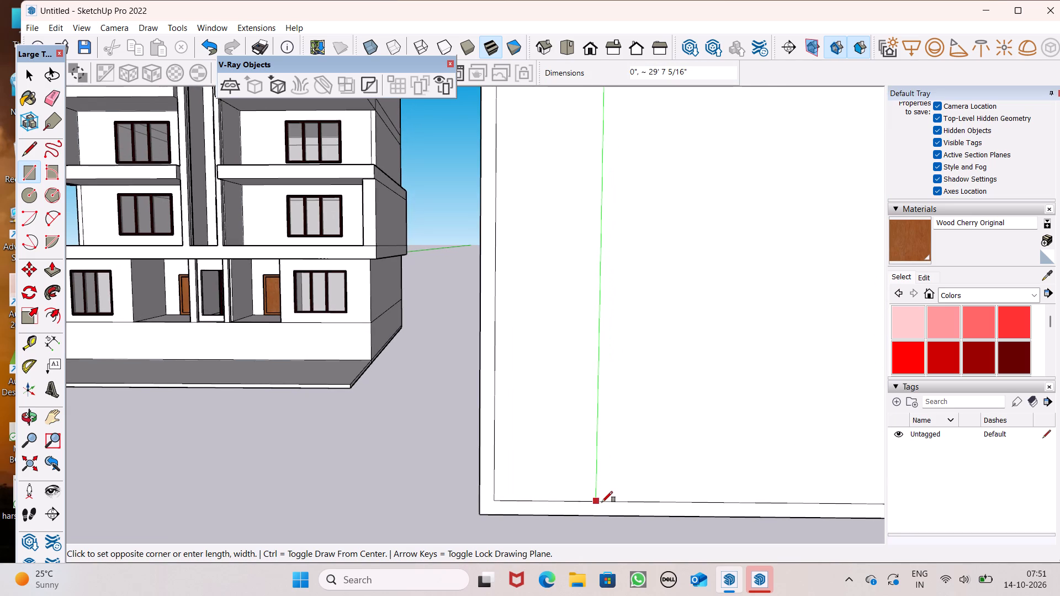
left_click(605, 498)
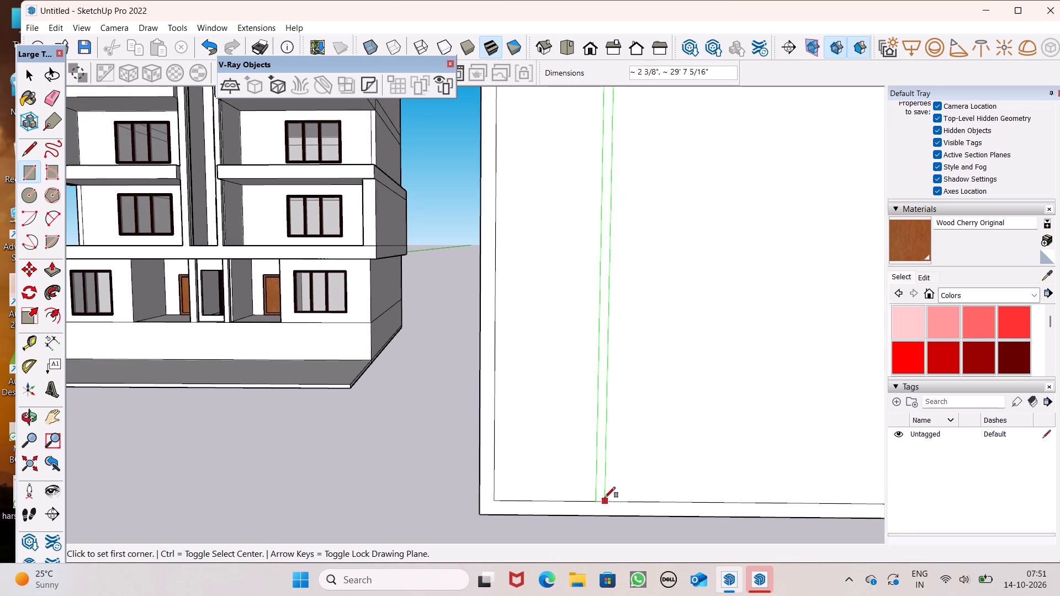
scroll(545, 513, "down", 1)
scroll(545, 514, "up", 1)
scroll(545, 514, "down", 15)
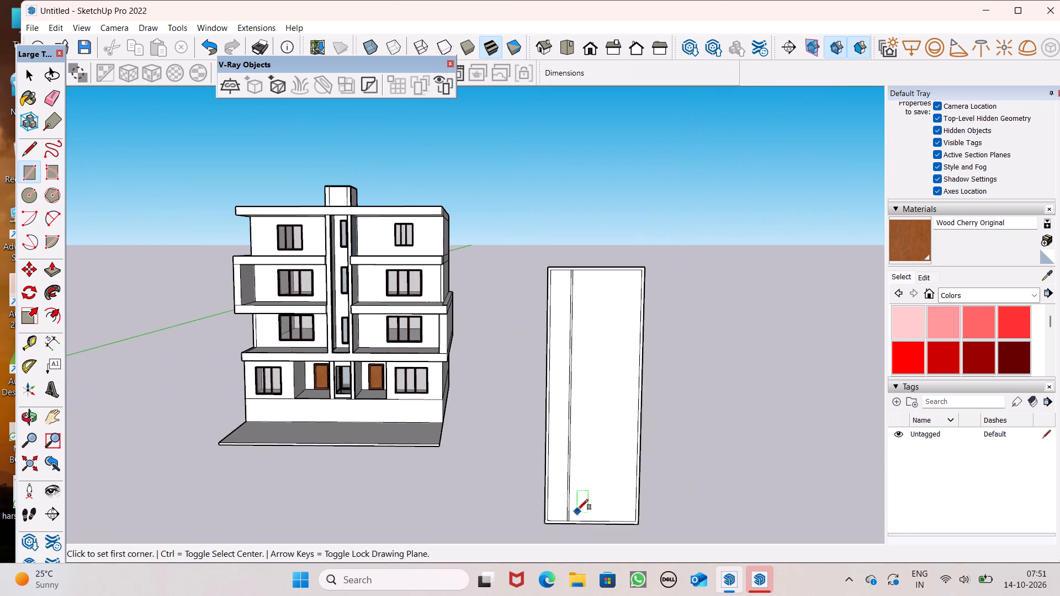
Select the narrow vertical strip's face together with its bounding edges.
key("space")
scroll(580, 492, "up", 6)
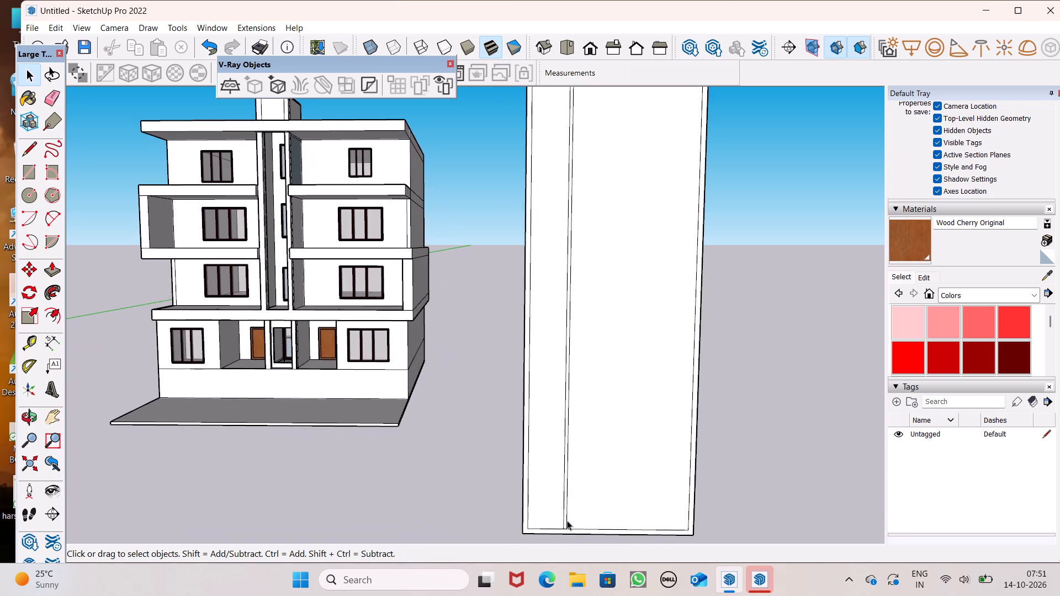
scroll(567, 521, "up", 4)
double_click(563, 526)
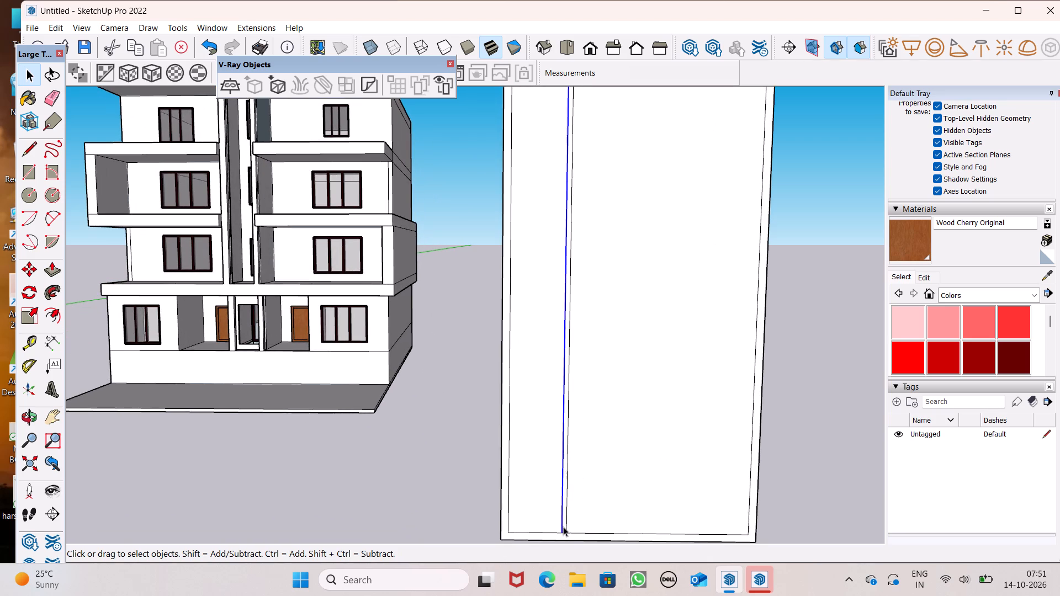
left_click(497, 473)
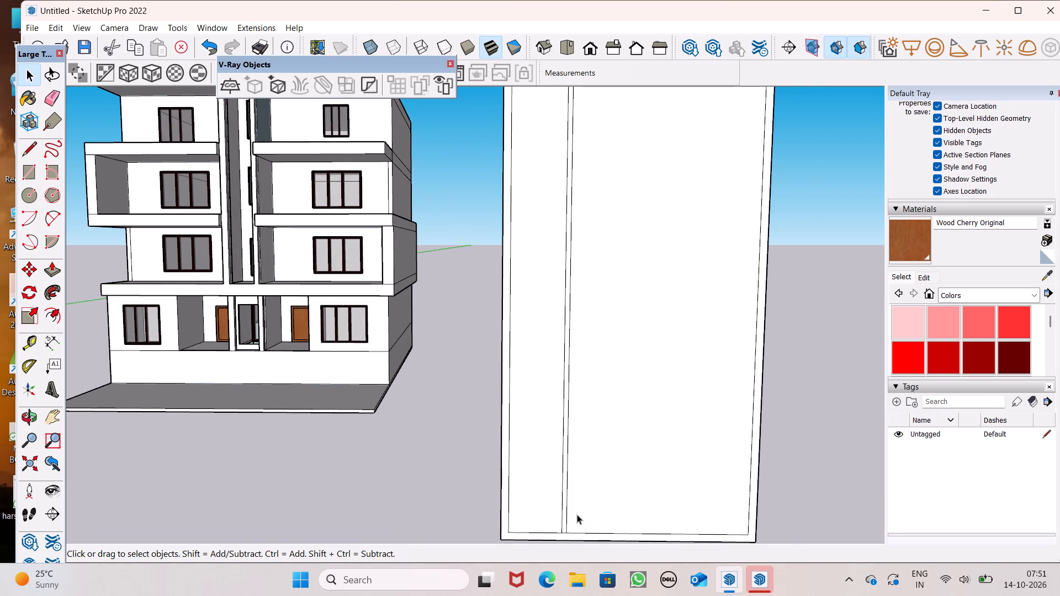
scroll(584, 514, "up", 2)
left_click(558, 526)
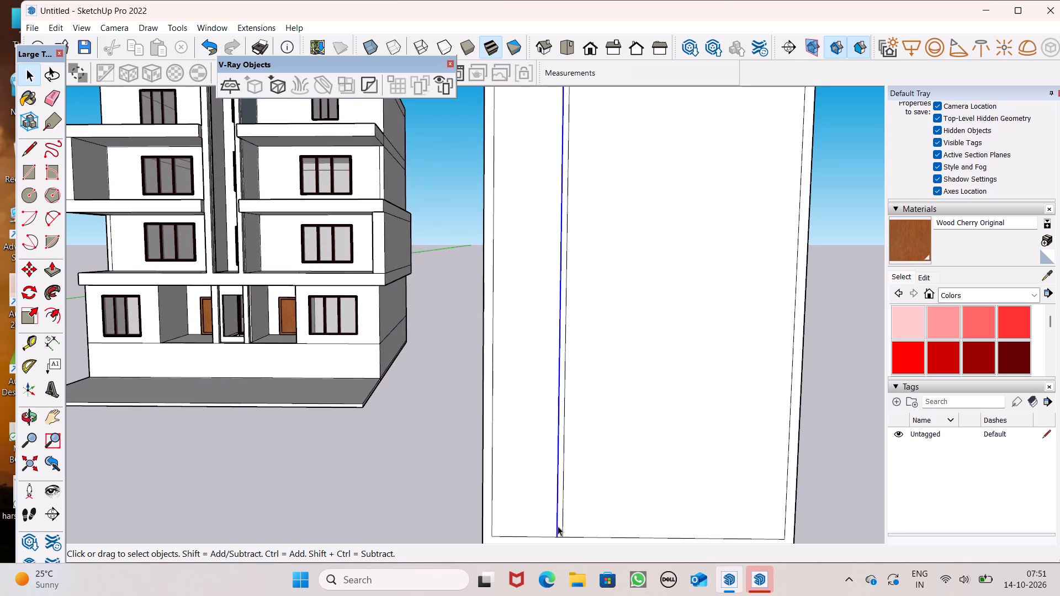
double_click(562, 524)
left_click(446, 496)
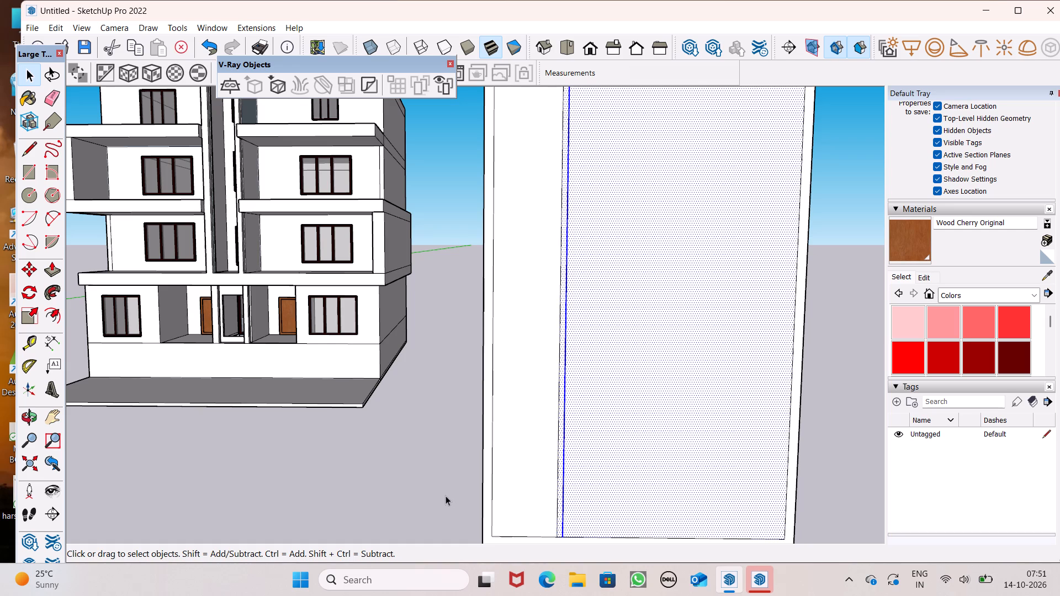
left_click(559, 519)
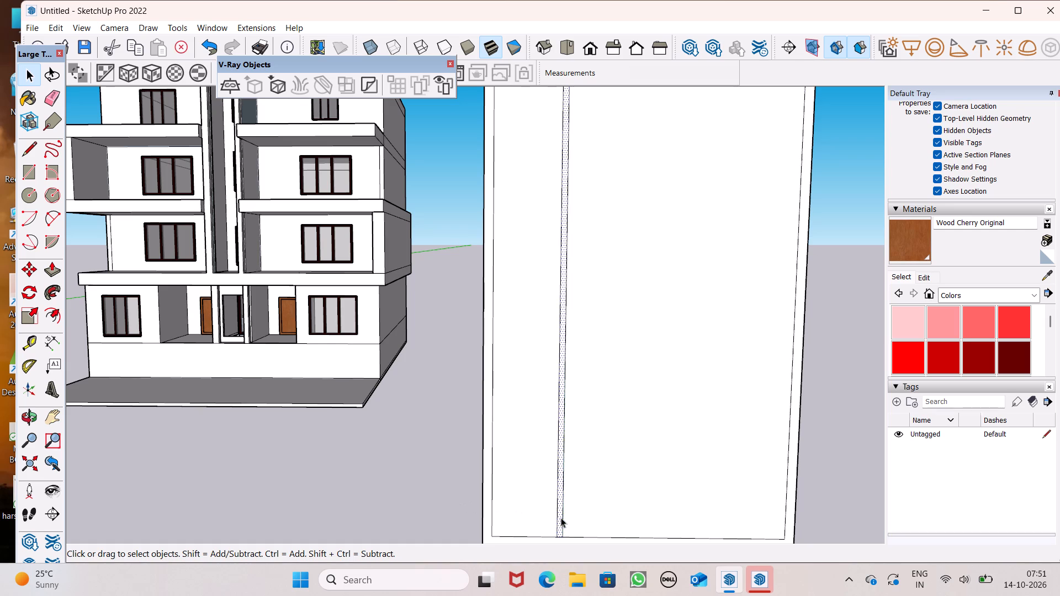
double_click(560, 518)
left_click(423, 505)
scroll(556, 533, "up", 4)
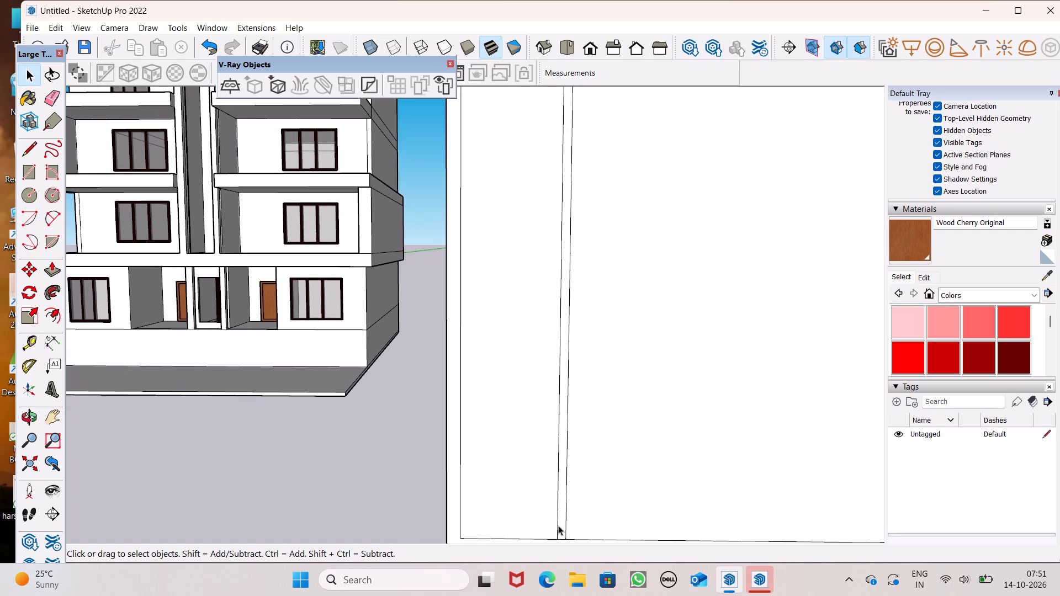
triple_click(563, 521)
left_click_drag(337, 461, 342, 461)
double_click(562, 524)
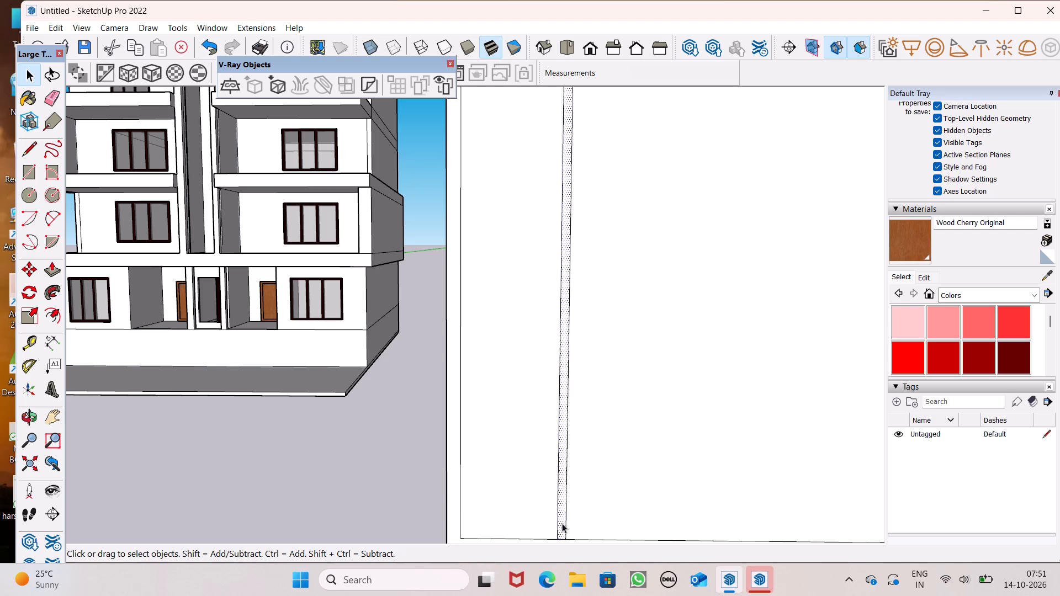
scroll(507, 494, "down", 11)
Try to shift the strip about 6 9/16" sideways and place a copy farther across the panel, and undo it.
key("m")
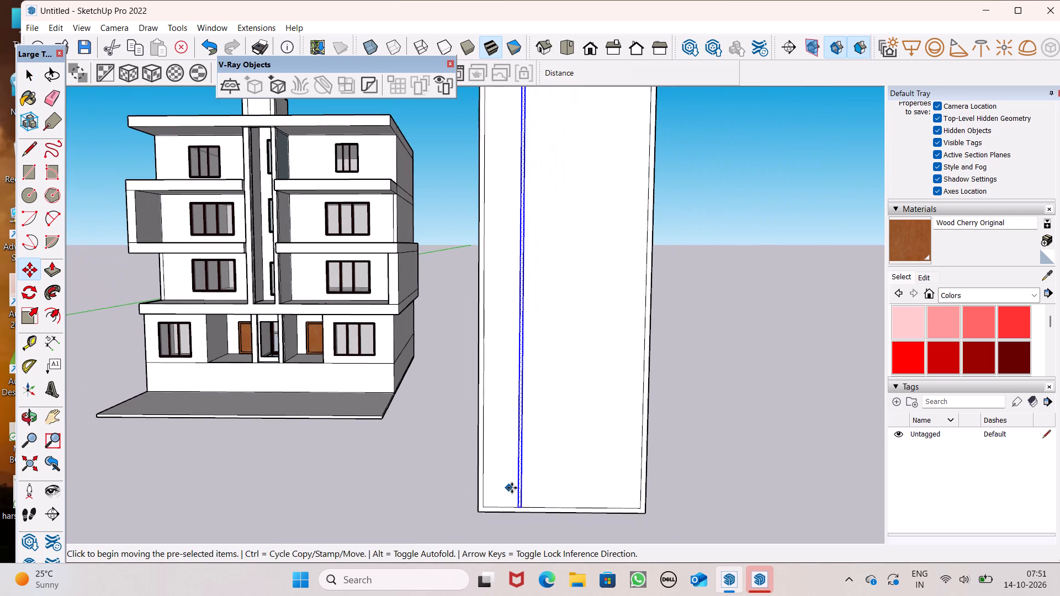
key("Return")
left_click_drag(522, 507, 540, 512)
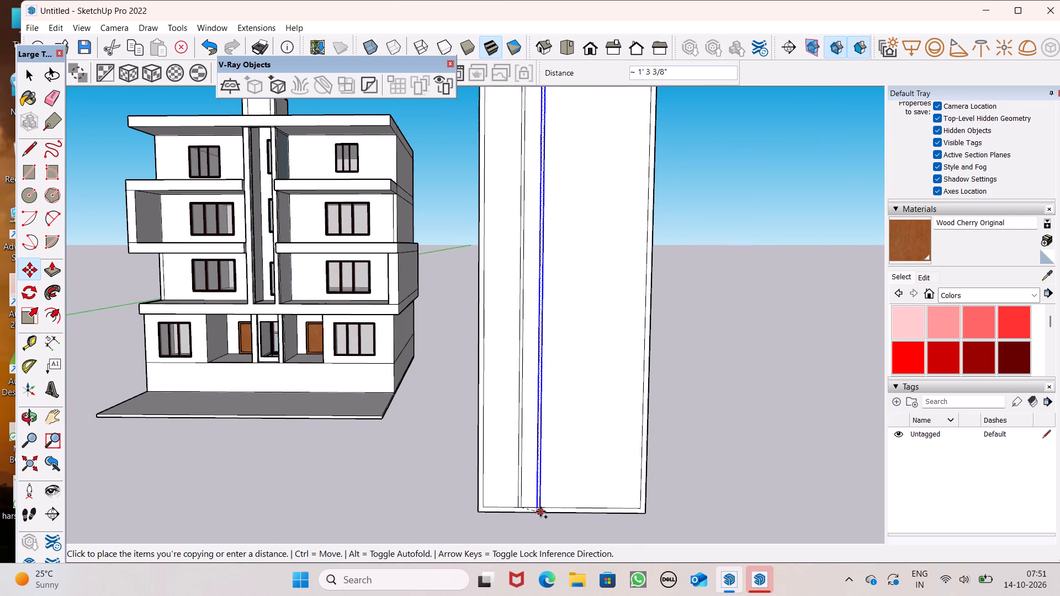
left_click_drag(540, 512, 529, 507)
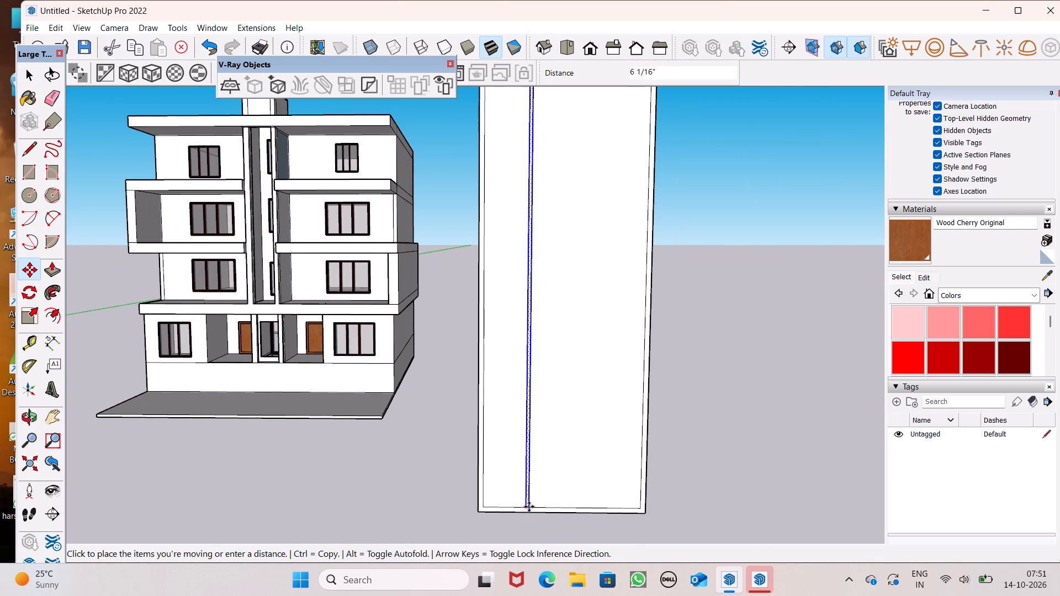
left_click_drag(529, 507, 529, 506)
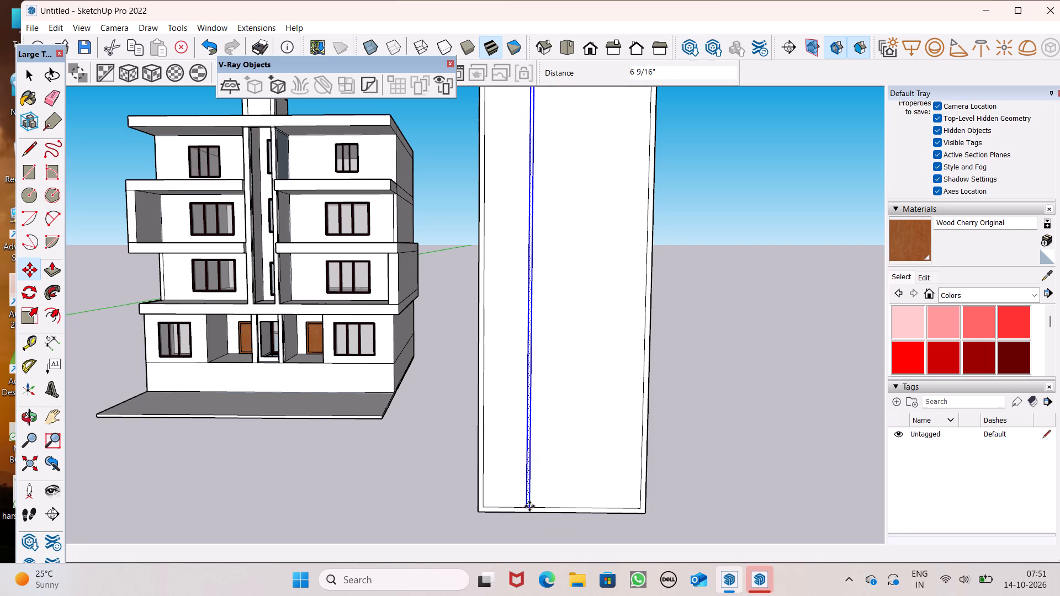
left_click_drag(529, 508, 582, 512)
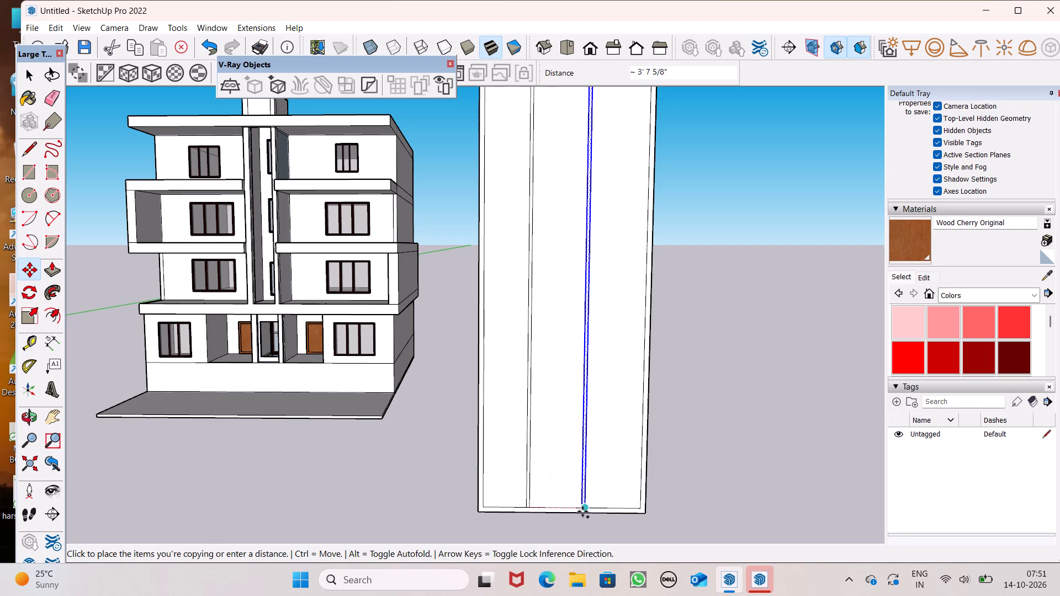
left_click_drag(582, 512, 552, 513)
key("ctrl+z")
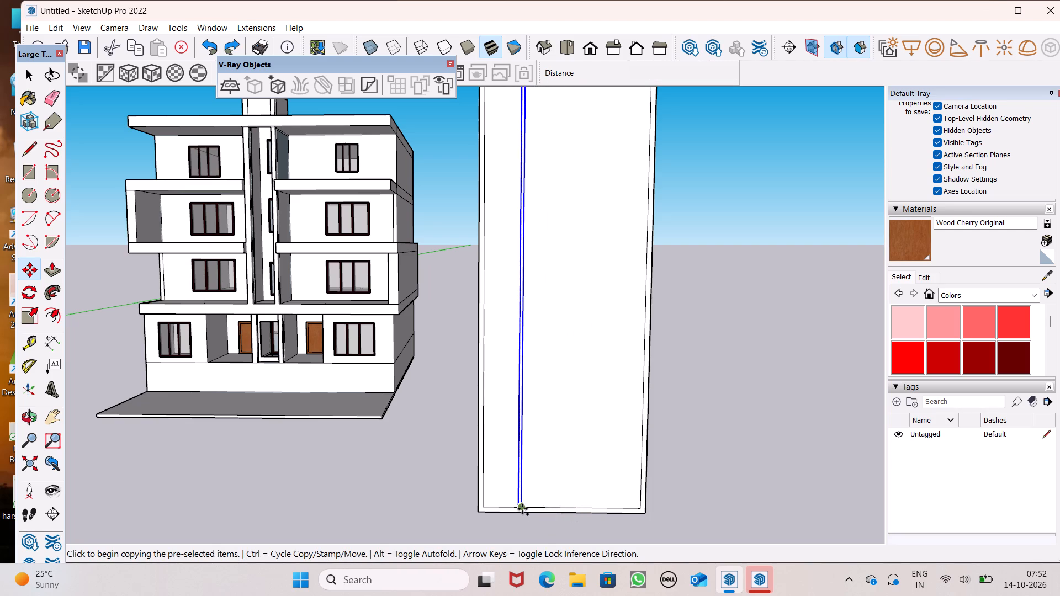
Shift the selected narrow vertical strip slightly sideways, closer to the panel's side border nearest the building.
left_click_drag(520, 509, 513, 510)
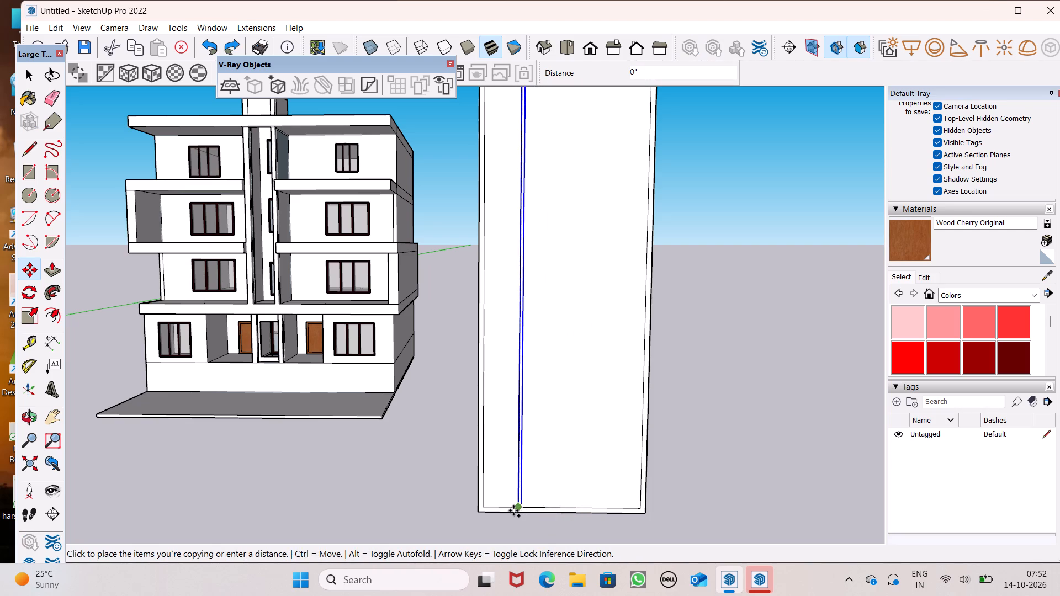
left_click_drag(513, 510, 512, 512)
scroll(531, 505, "up", 5)
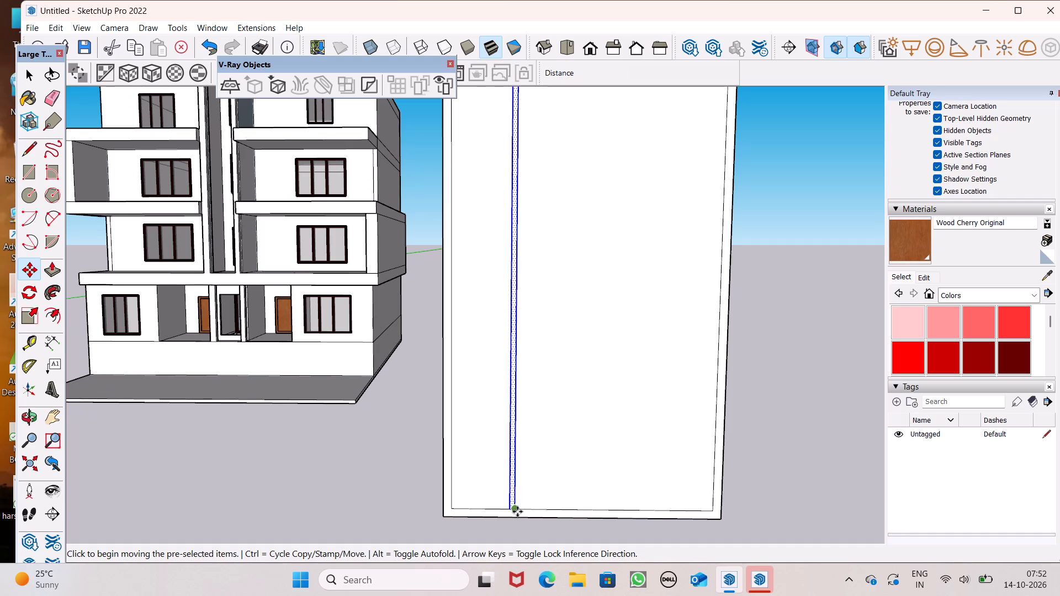
left_click_drag(512, 507, 501, 507)
Copy the vertical strip about 6' 7 5/8" across the panel, near the side border farther from the building.
left_click_drag(502, 508, 610, 518)
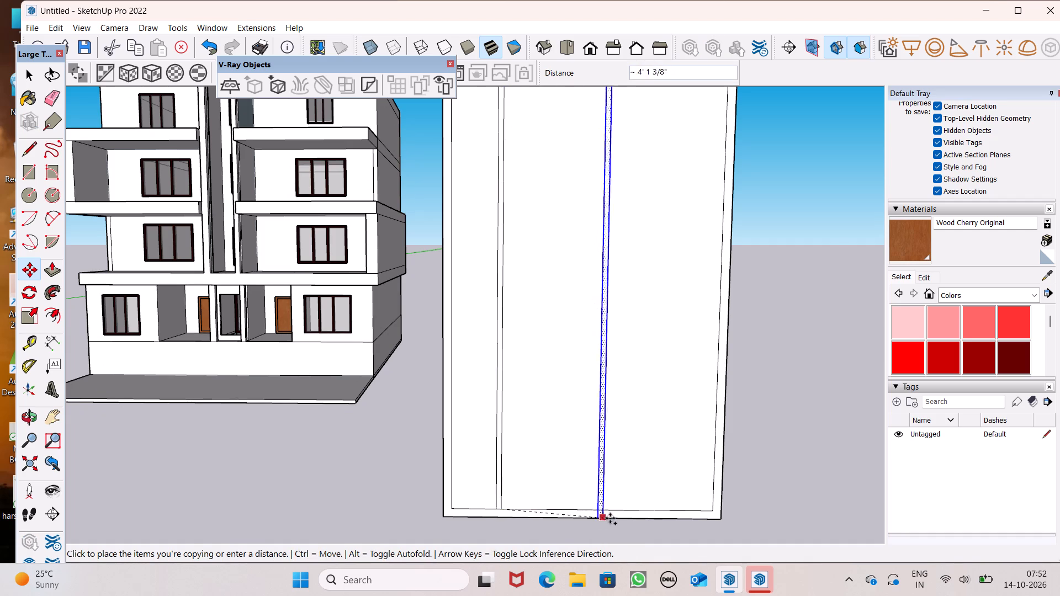
left_click_drag(610, 518, 657, 509)
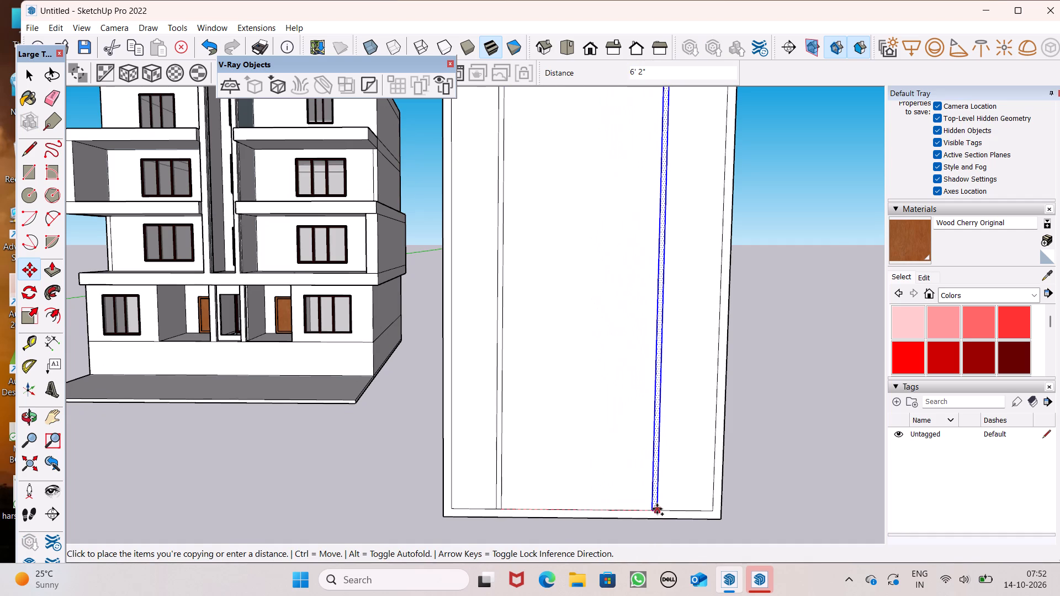
left_click_drag(657, 509, 669, 513)
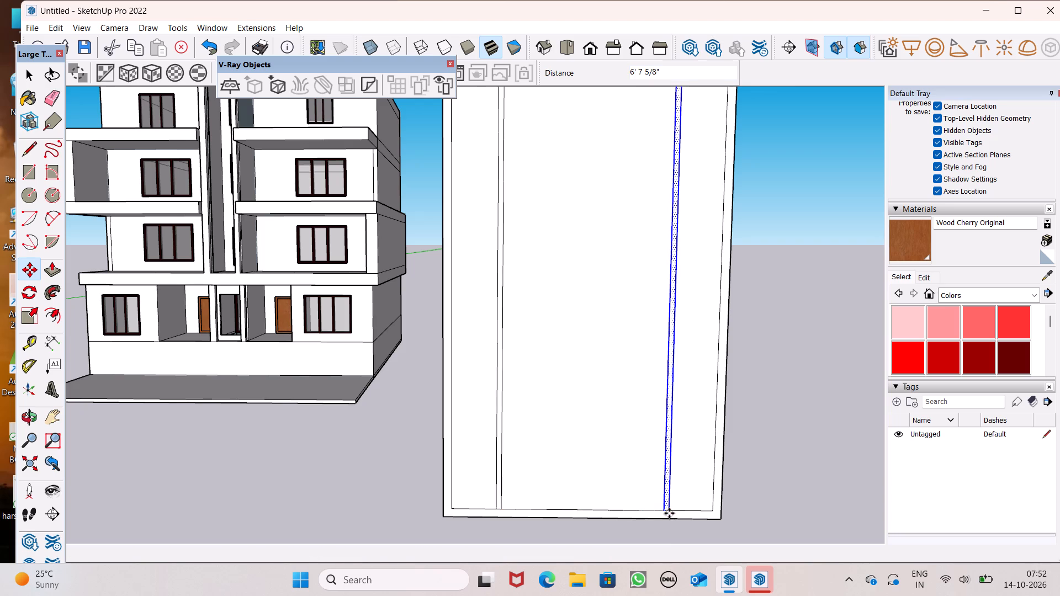
key("space")
left_click(825, 510)
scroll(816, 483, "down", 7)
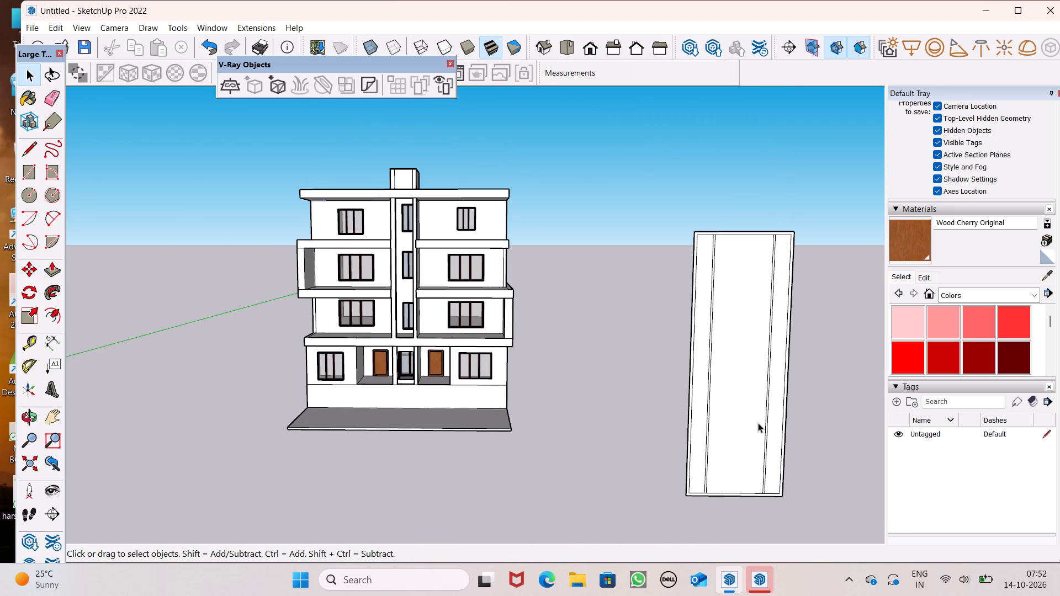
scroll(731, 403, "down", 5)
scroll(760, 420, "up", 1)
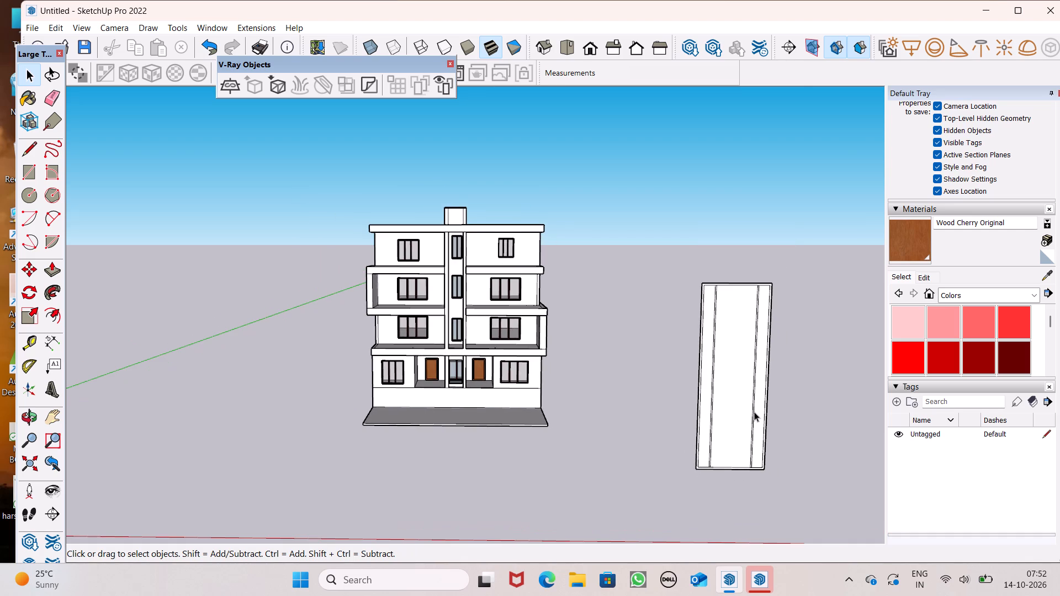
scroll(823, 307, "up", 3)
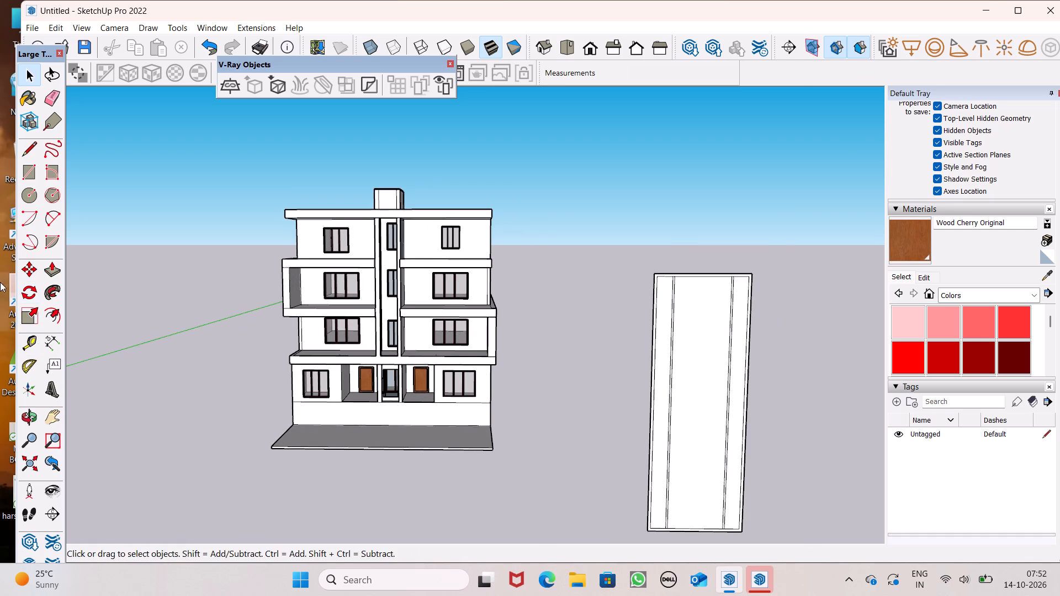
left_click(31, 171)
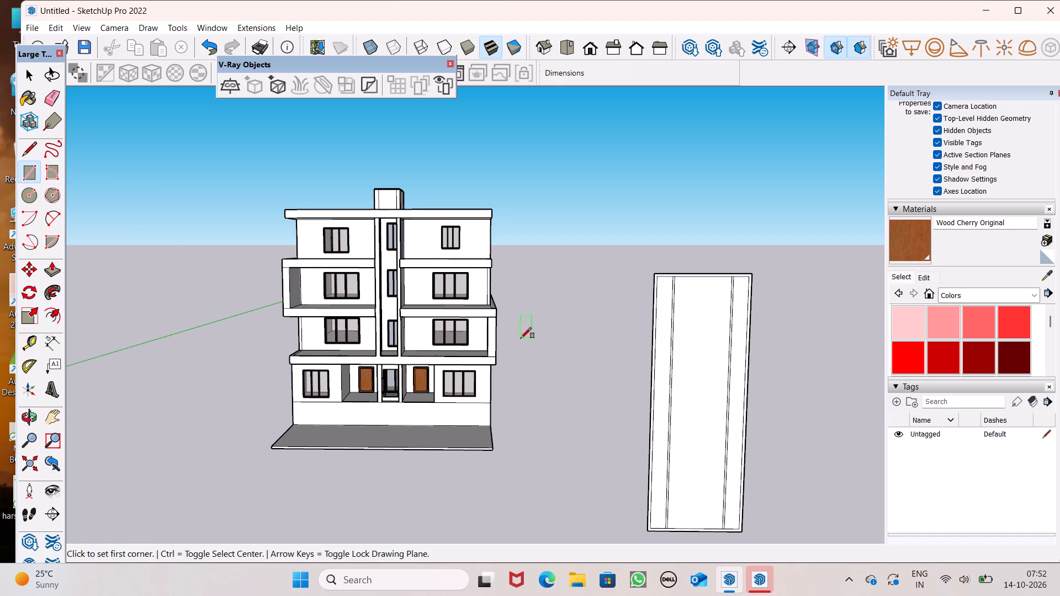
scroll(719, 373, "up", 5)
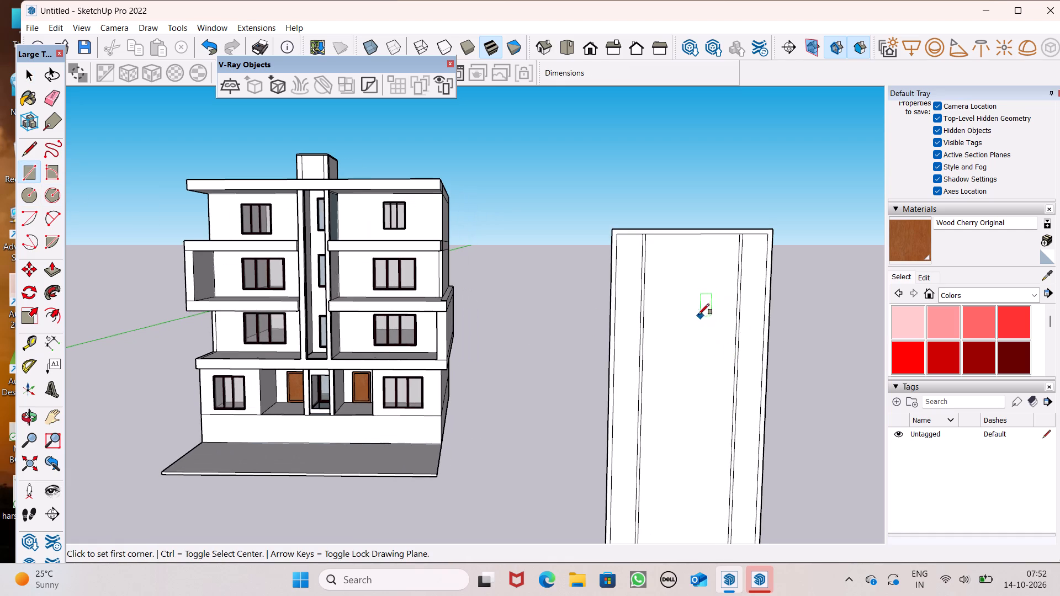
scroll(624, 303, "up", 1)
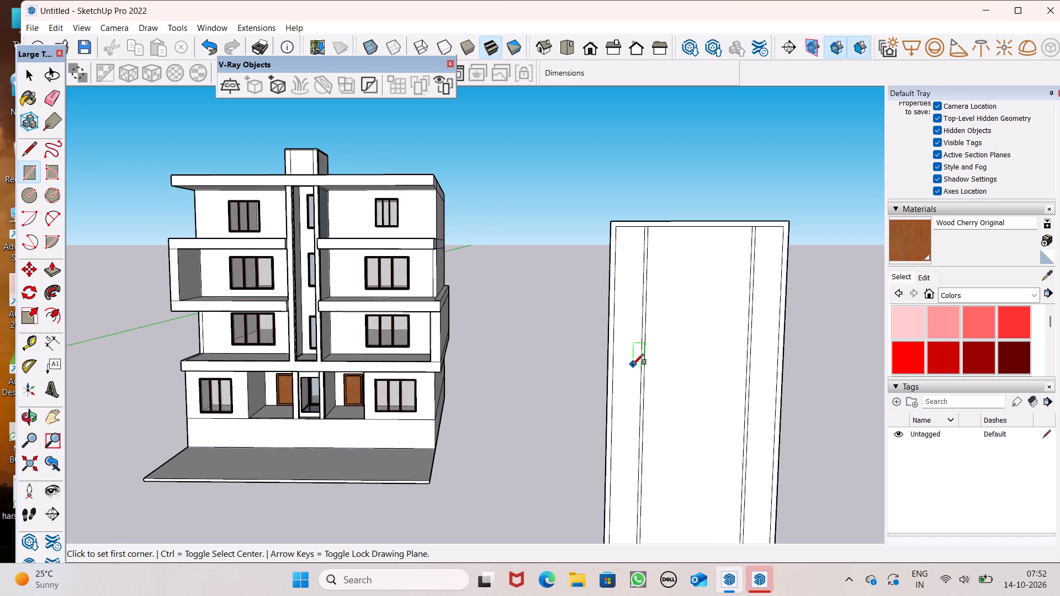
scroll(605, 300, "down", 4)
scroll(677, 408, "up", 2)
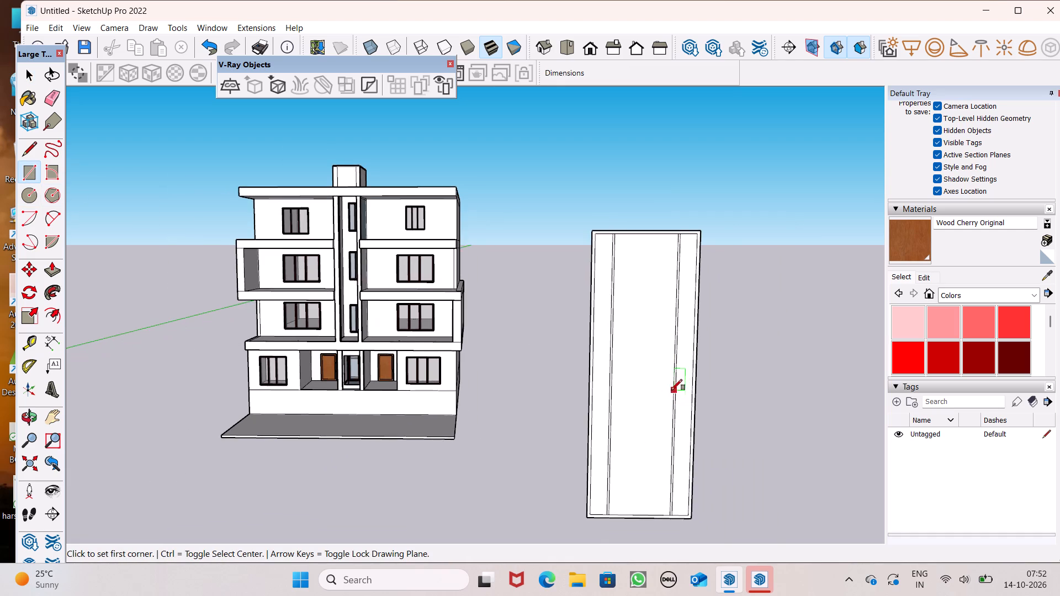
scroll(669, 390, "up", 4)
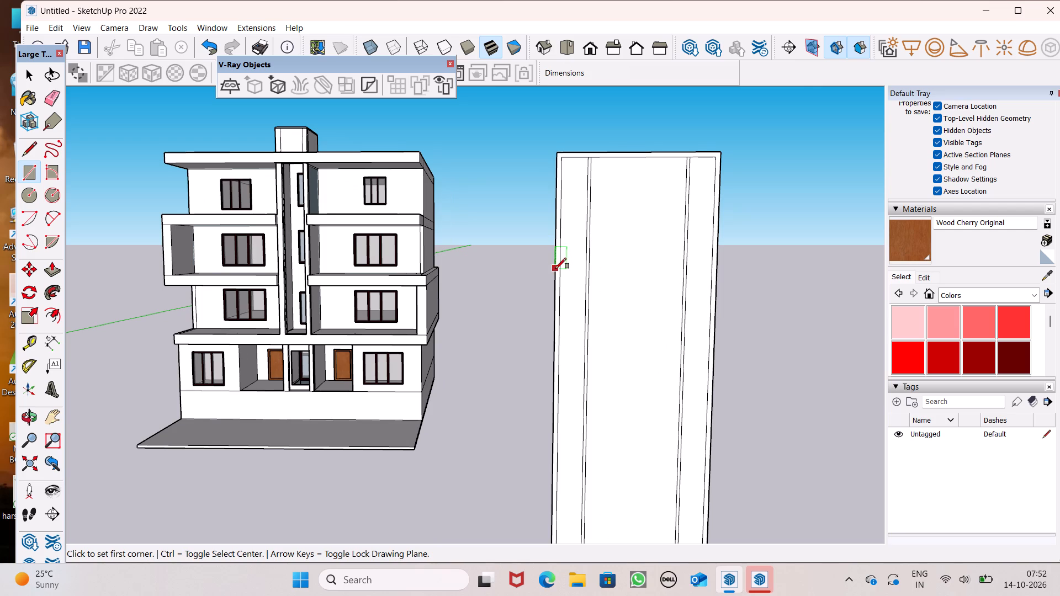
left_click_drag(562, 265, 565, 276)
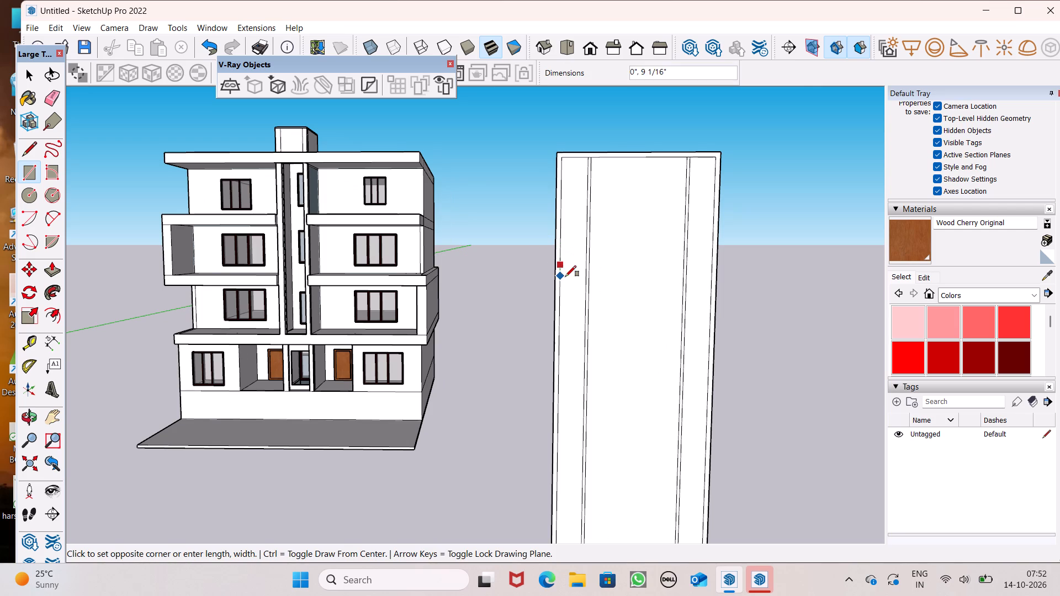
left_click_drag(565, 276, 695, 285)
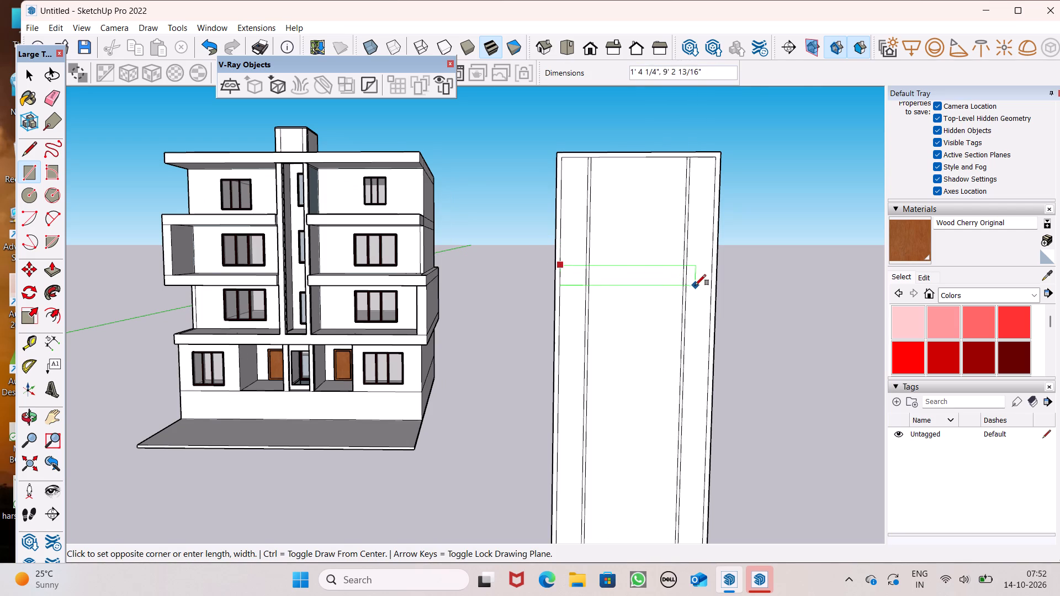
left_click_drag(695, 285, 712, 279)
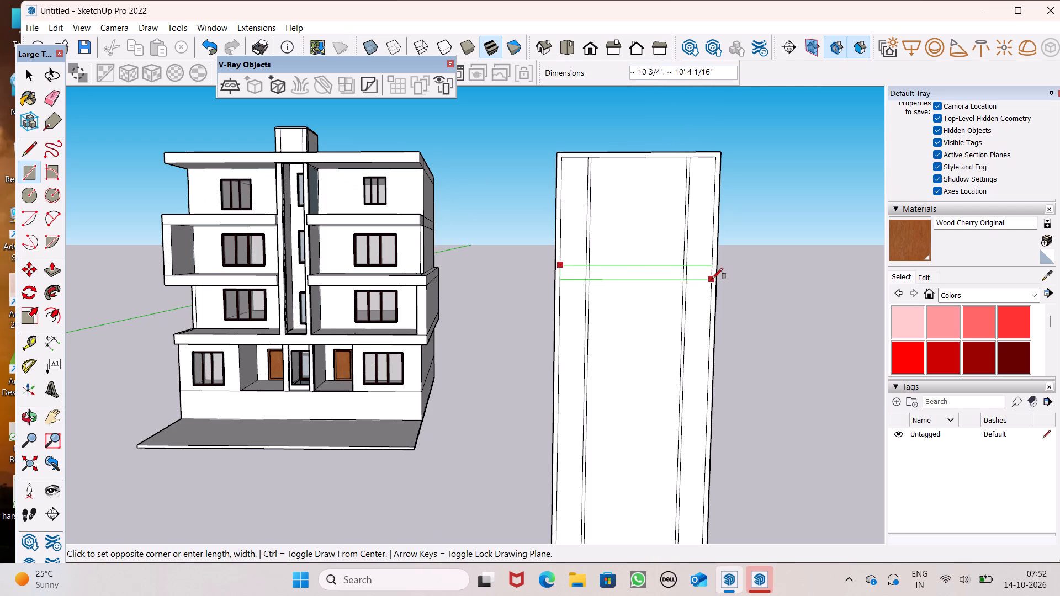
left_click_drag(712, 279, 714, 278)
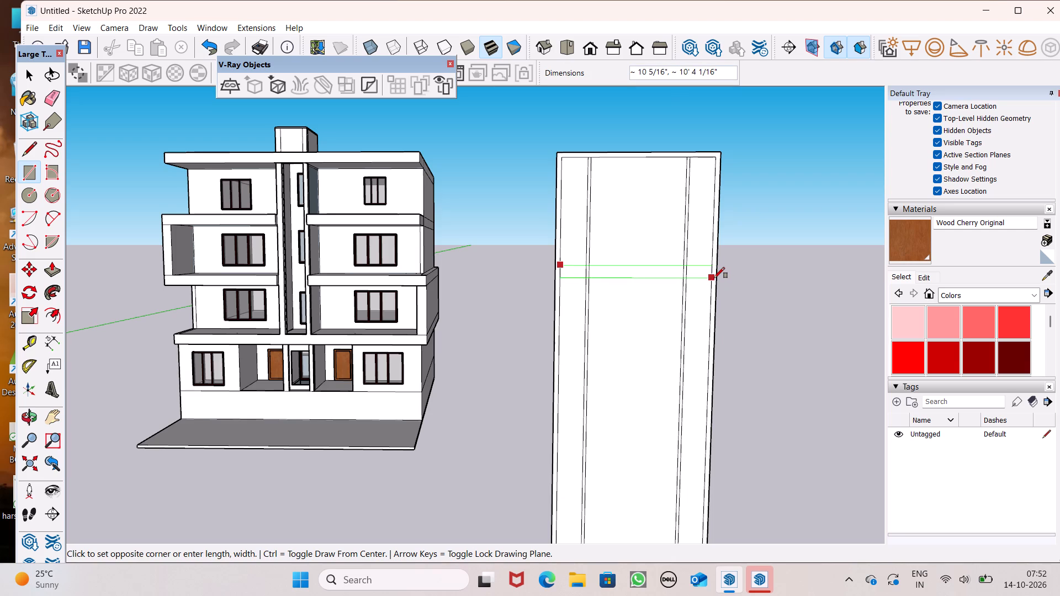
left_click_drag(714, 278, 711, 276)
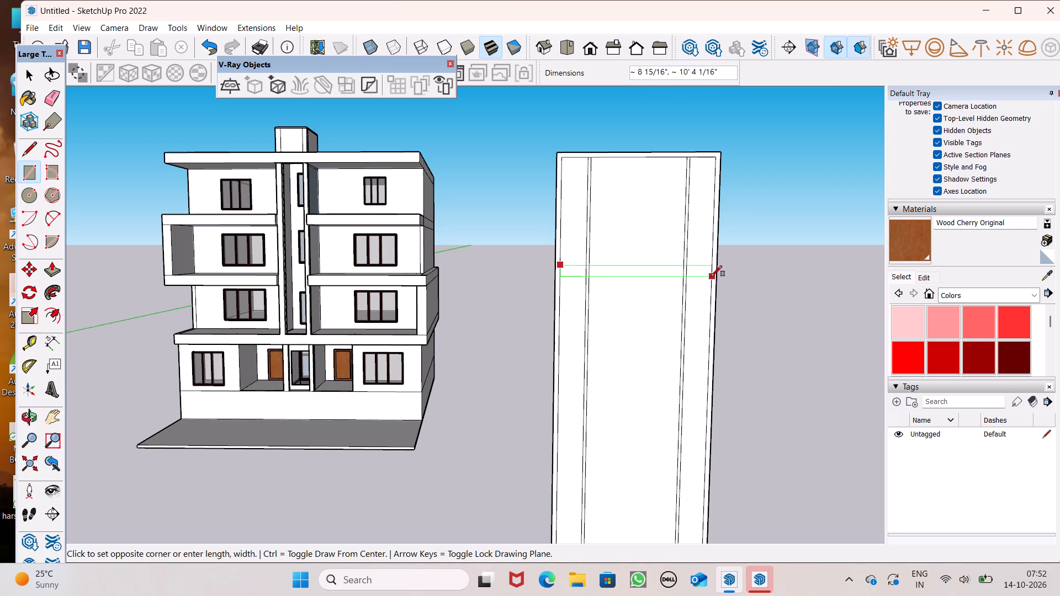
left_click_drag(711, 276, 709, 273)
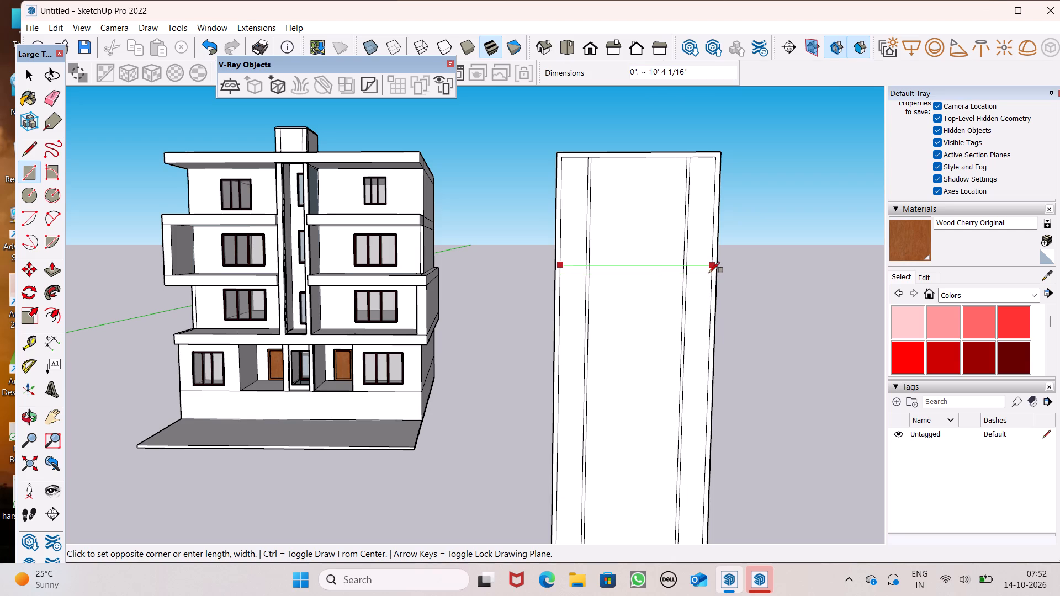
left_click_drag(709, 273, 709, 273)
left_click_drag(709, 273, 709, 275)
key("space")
Draw a horizontal strip about 5 5/16" by 10' 4 1/16" across the panel's upper part, between the inner edges of its side borders.
scroll(714, 285, "up", 4)
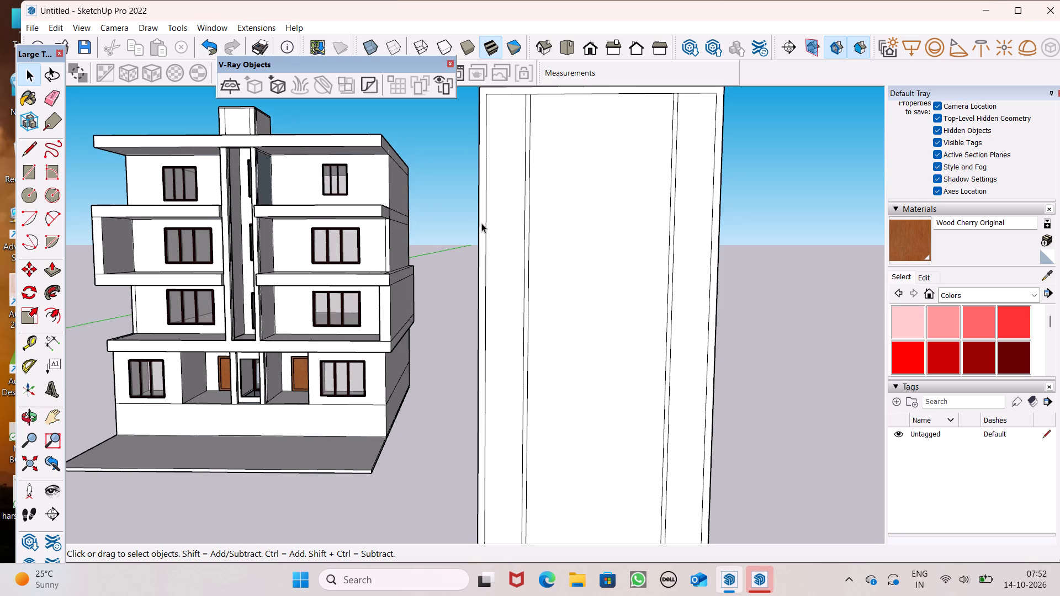
scroll(452, 243, "down", 3)
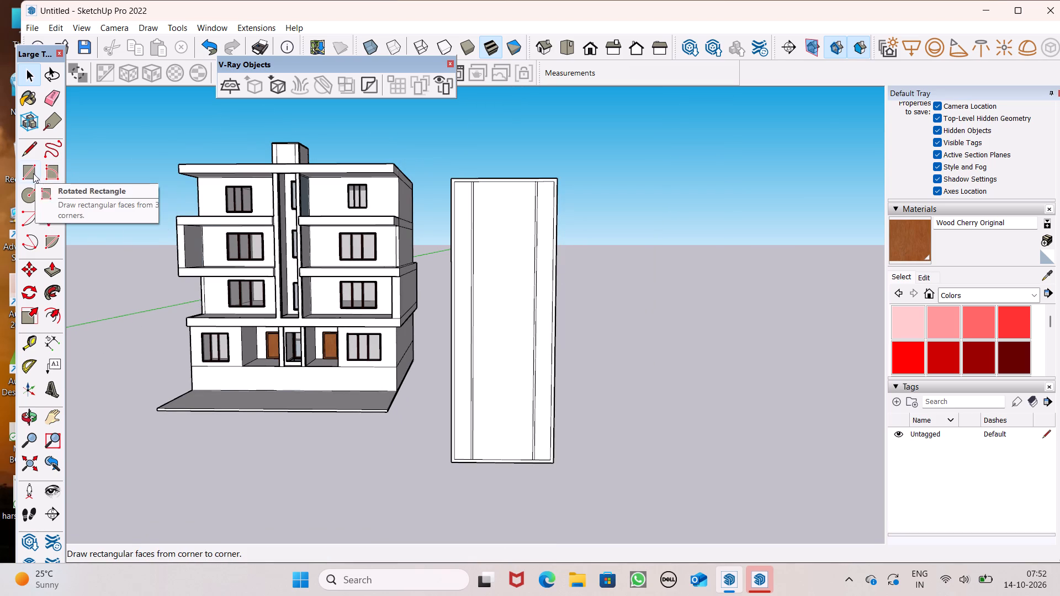
left_click_drag(33, 173, 38, 176)
scroll(415, 253, "up", 5)
scroll(476, 224, "down", 1)
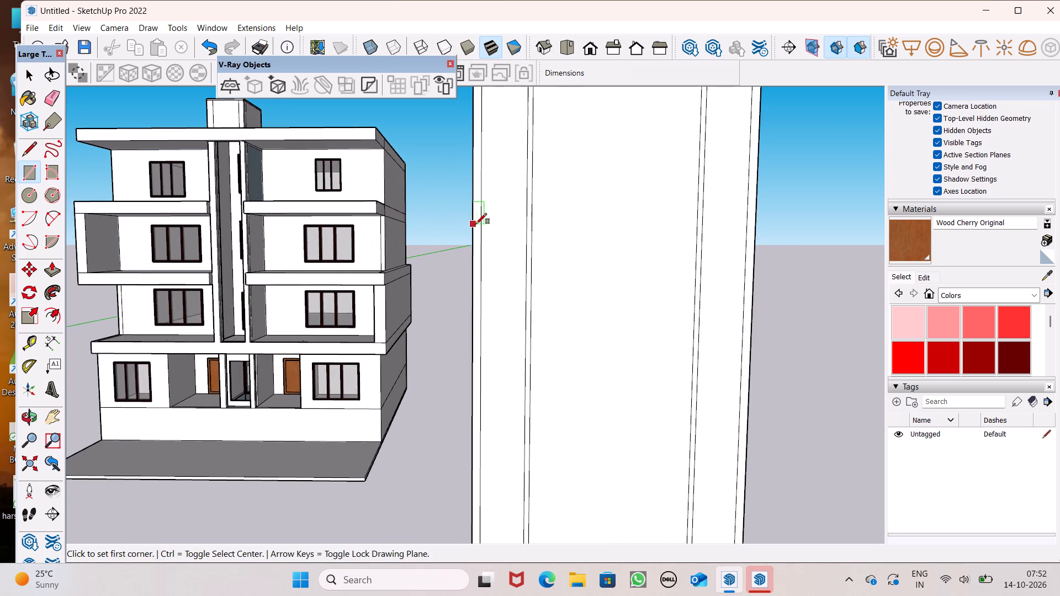
scroll(476, 224, "down", 2)
left_click_drag(482, 224, 487, 228)
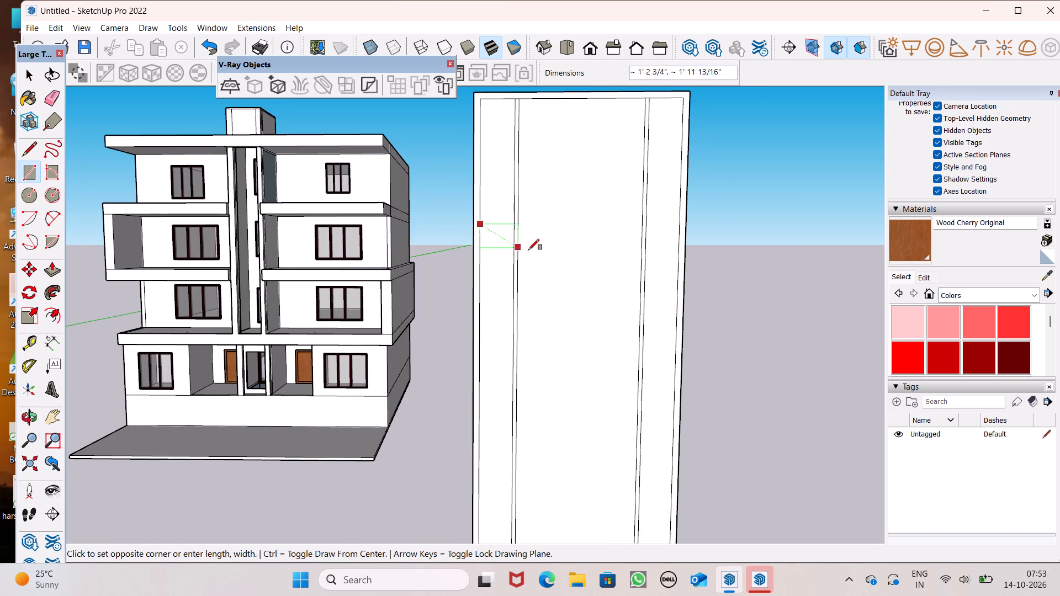
left_click(680, 232)
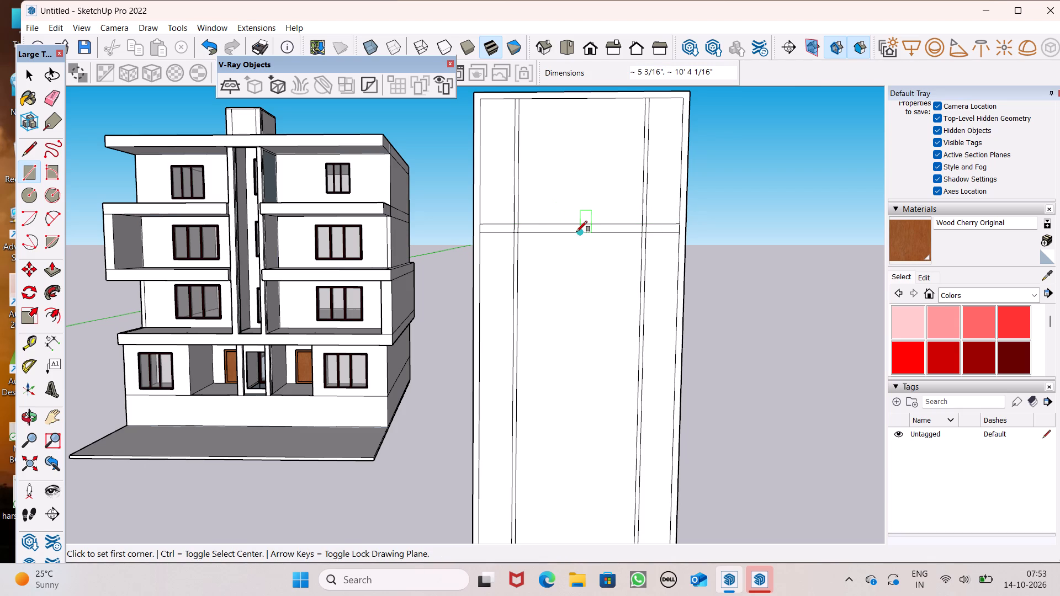
key("space")
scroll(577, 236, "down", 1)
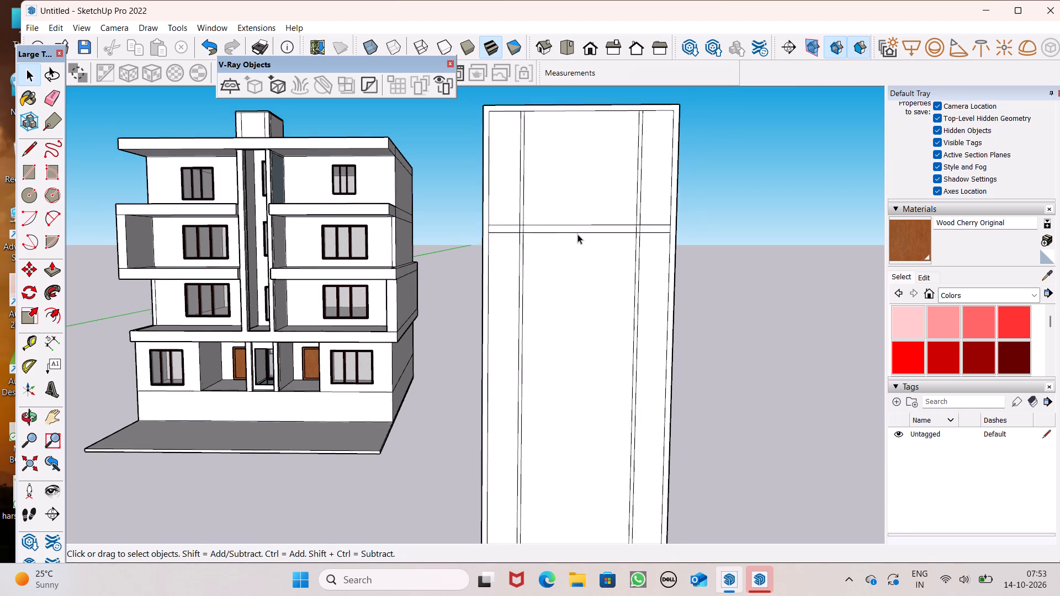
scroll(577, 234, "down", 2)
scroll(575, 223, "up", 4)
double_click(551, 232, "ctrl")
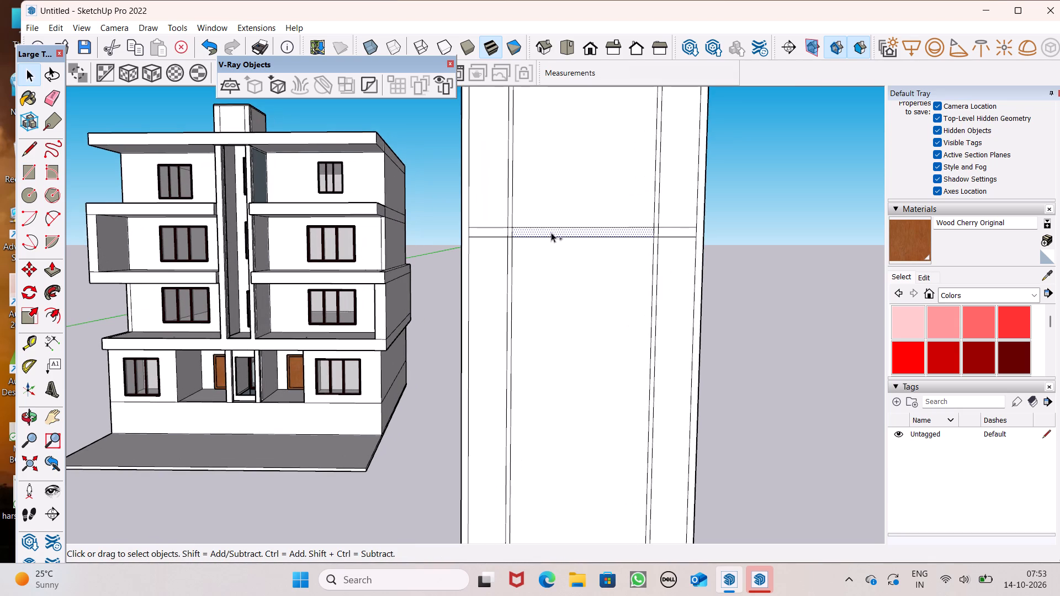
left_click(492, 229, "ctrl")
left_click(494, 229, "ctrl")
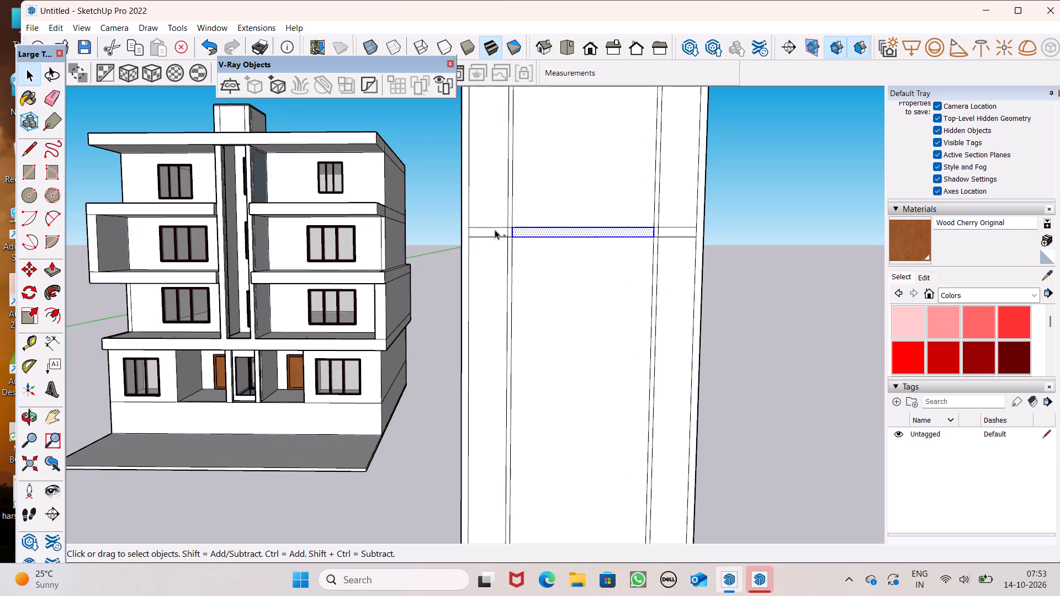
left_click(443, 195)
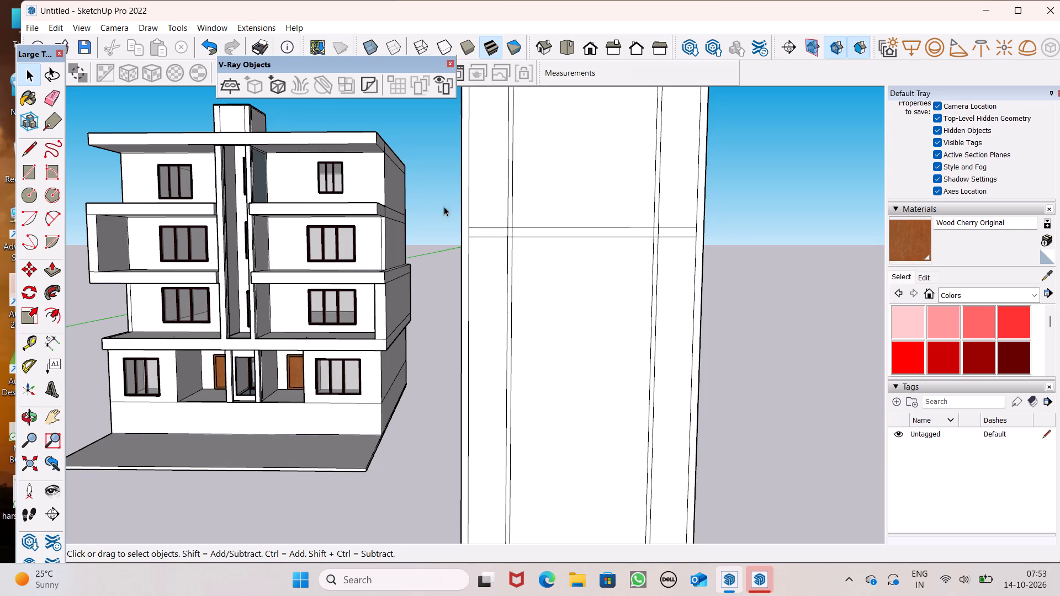
Select all segments of the horizontal strip in the panel's upper part and place a copy below it, above the panel's mid-height.
scroll(535, 242, "up", 3)
double_click(531, 230)
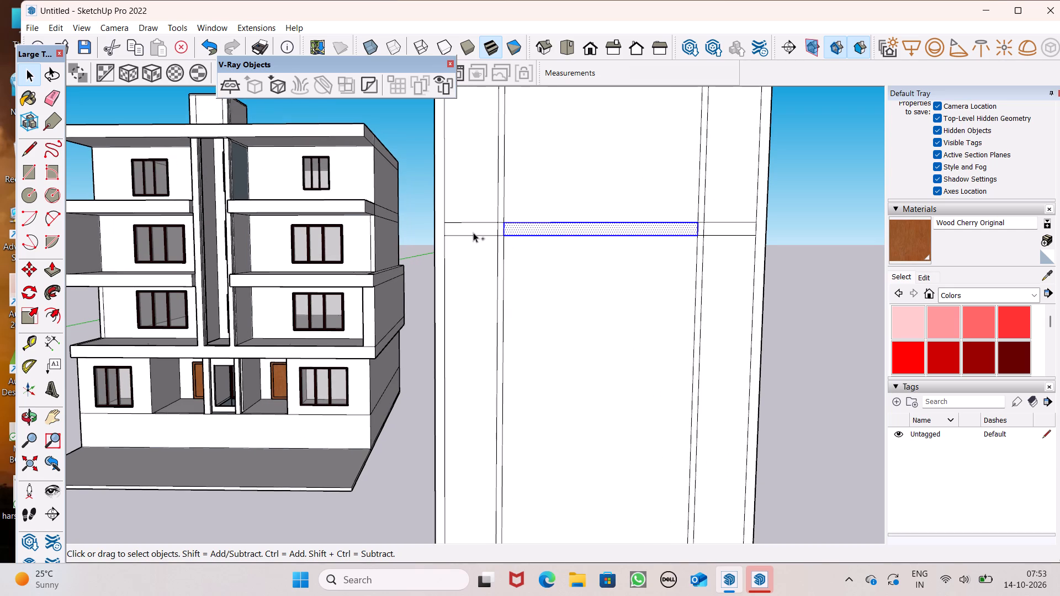
double_click(474, 228, "ctrl")
double_click(501, 230, "ctrl")
double_click(702, 228, "ctrl")
double_click(719, 226, "ctrl")
scroll(658, 175, "down", 9, "ctrl")
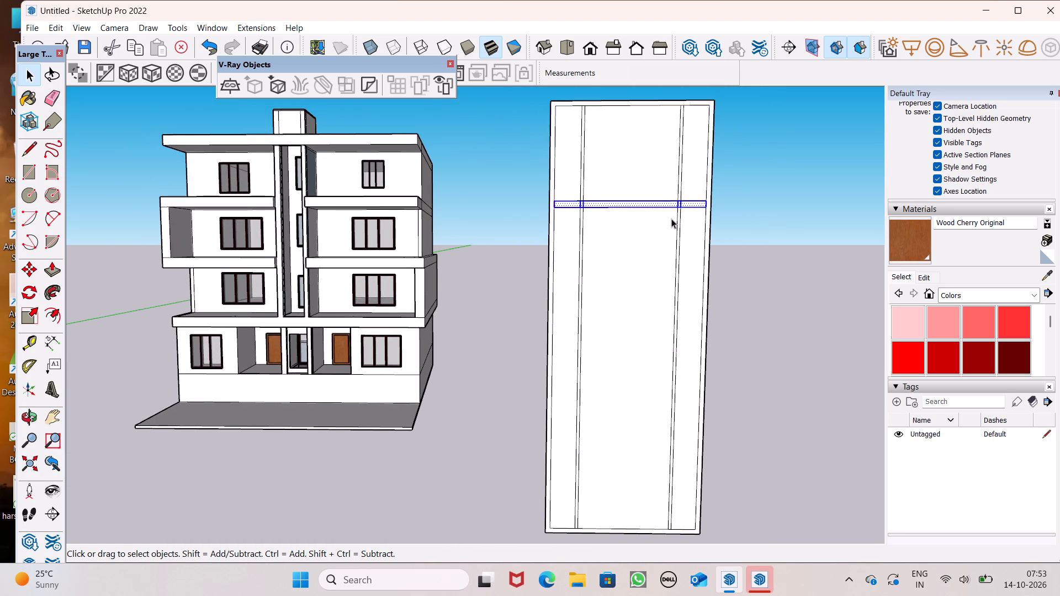
key("m")
key("Return")
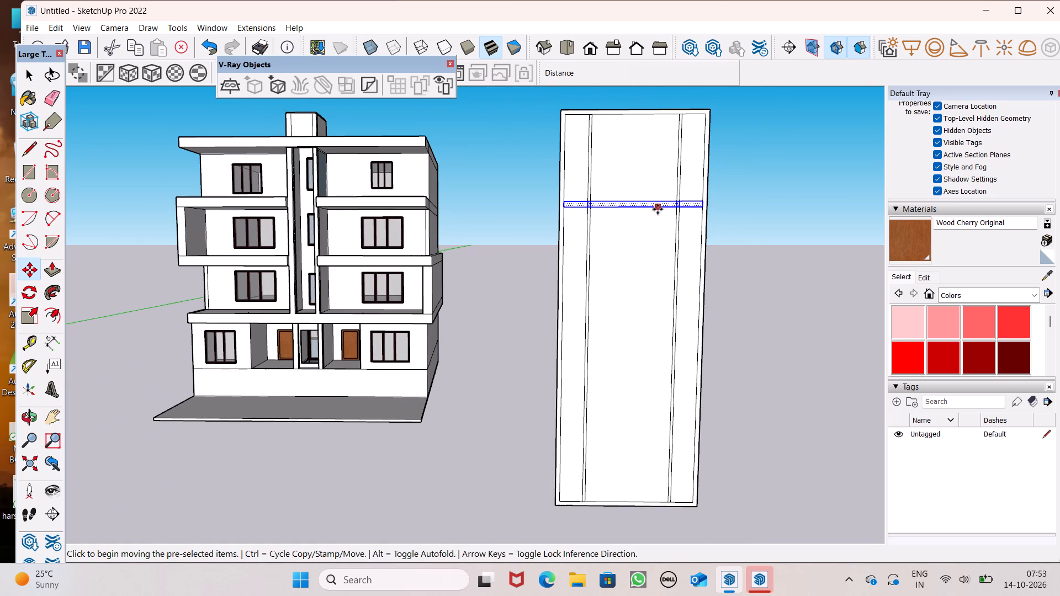
left_click_drag(658, 205, 658, 249)
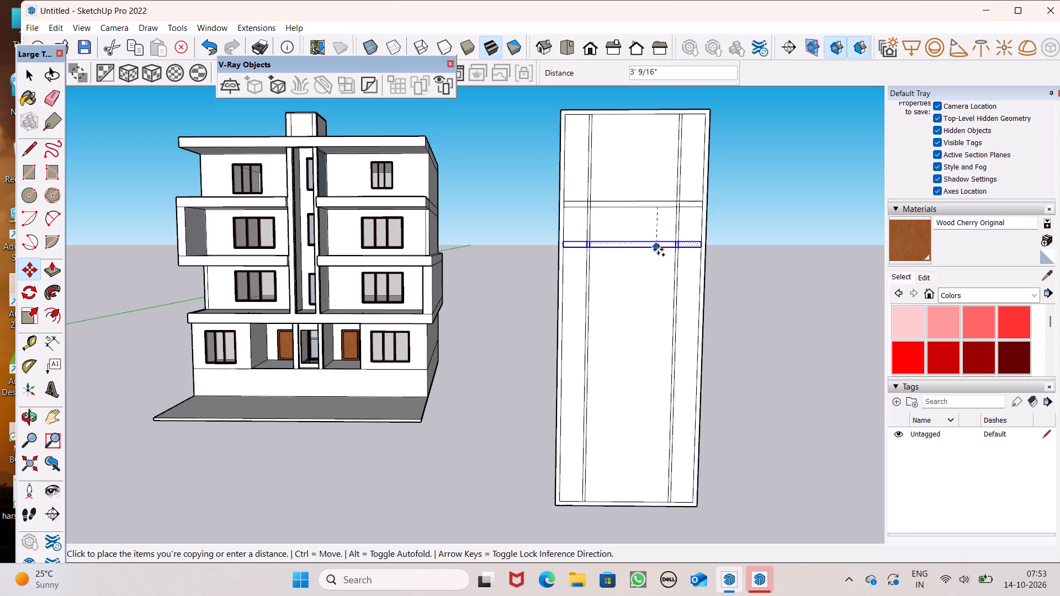
left_click_drag(658, 249, 655, 301)
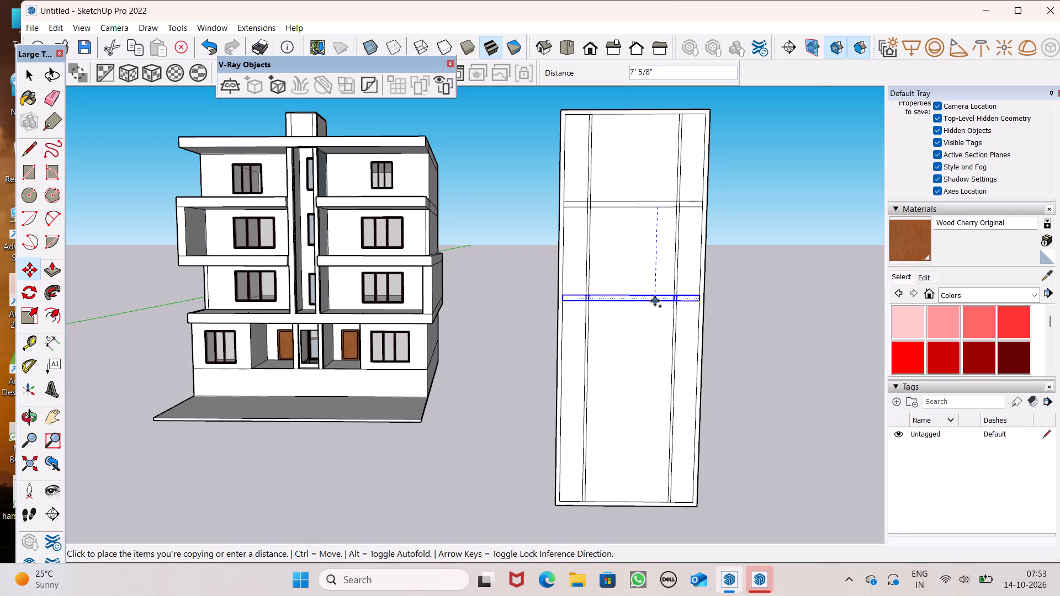
left_click_drag(655, 301, 653, 295)
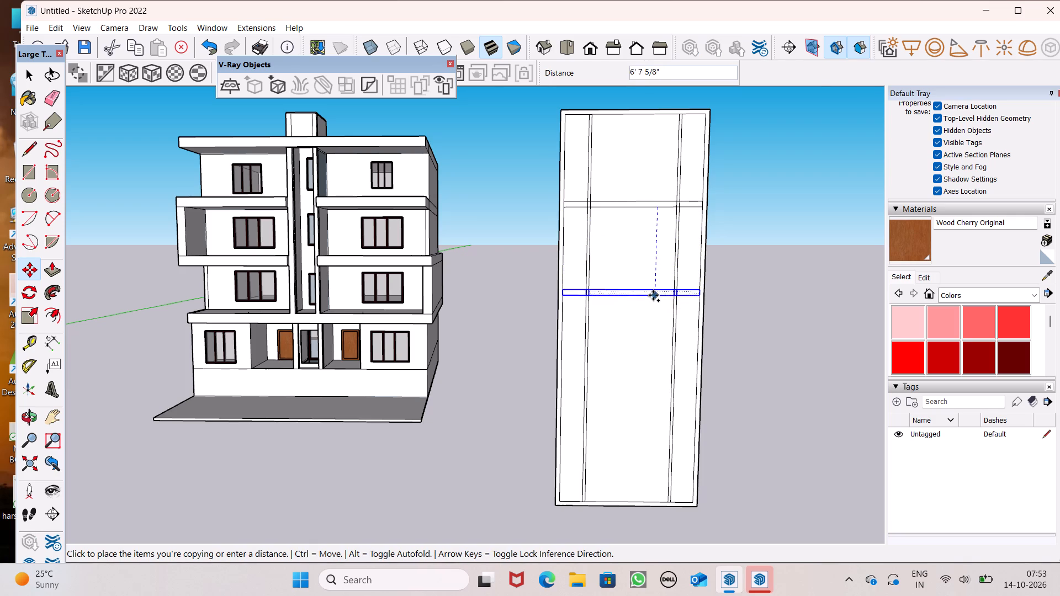
left_click_drag(653, 295, 649, 283)
Copy the horizontal strip down the panel two more times, making four horizontal strips at roughly equal spacing.
left_click_drag(649, 283, 651, 360)
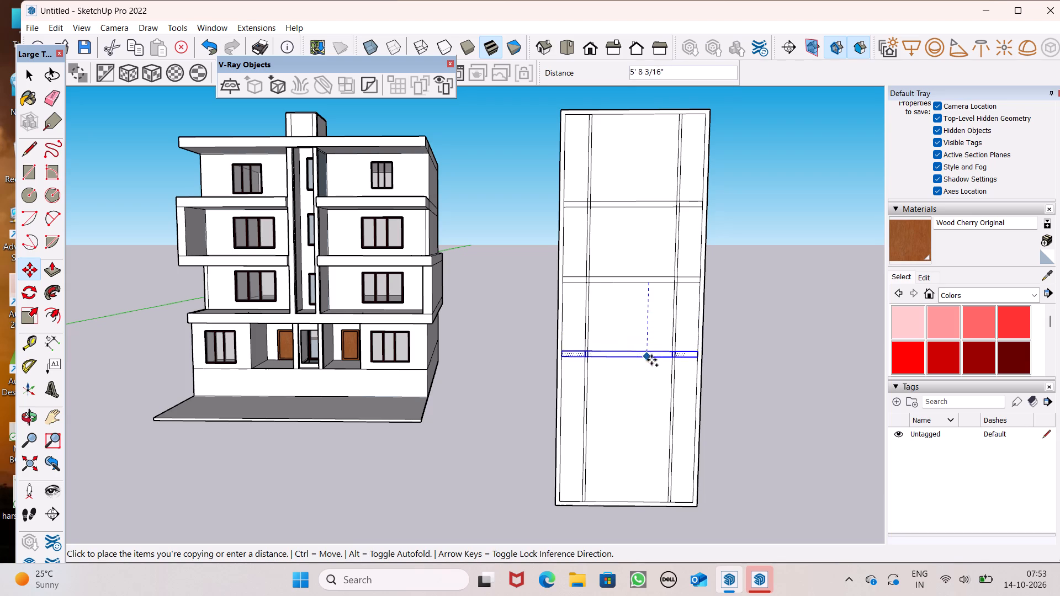
left_click_drag(651, 360, 646, 379)
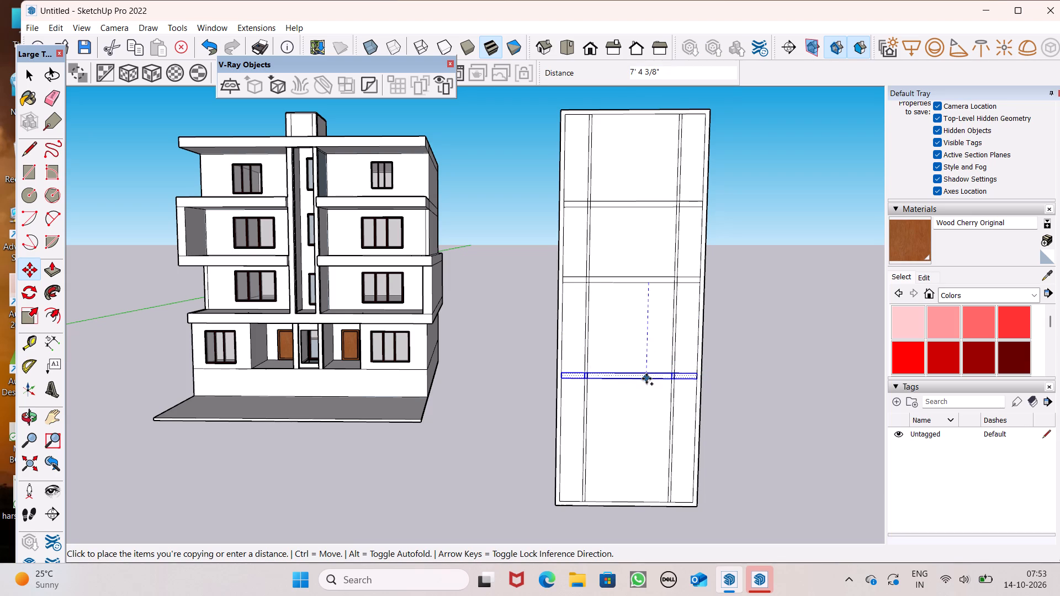
left_click_drag(646, 379, 642, 352)
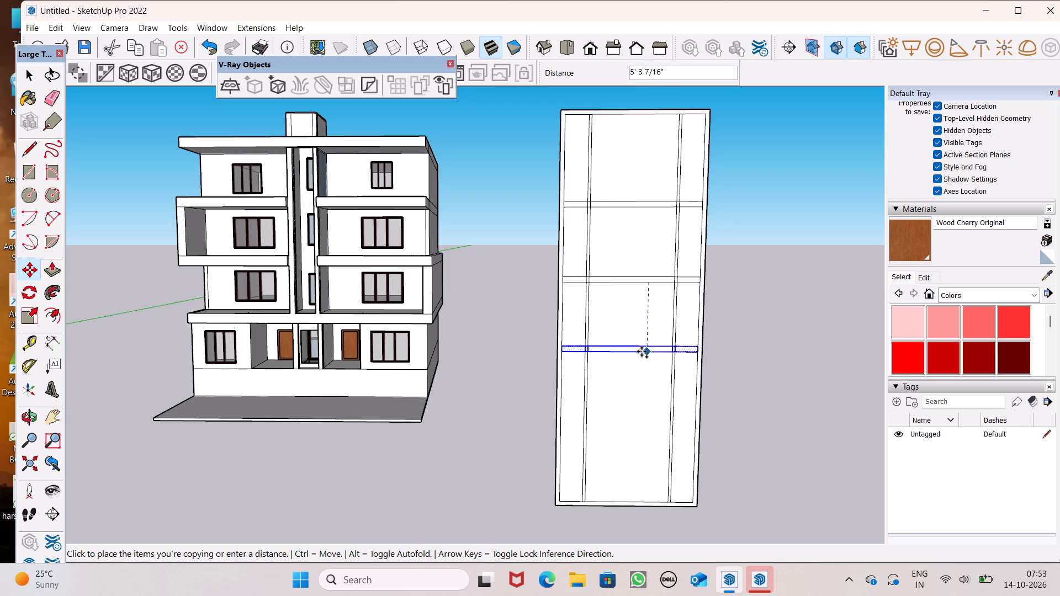
left_click_drag(642, 352, 641, 355)
left_click_drag(640, 357, 641, 364)
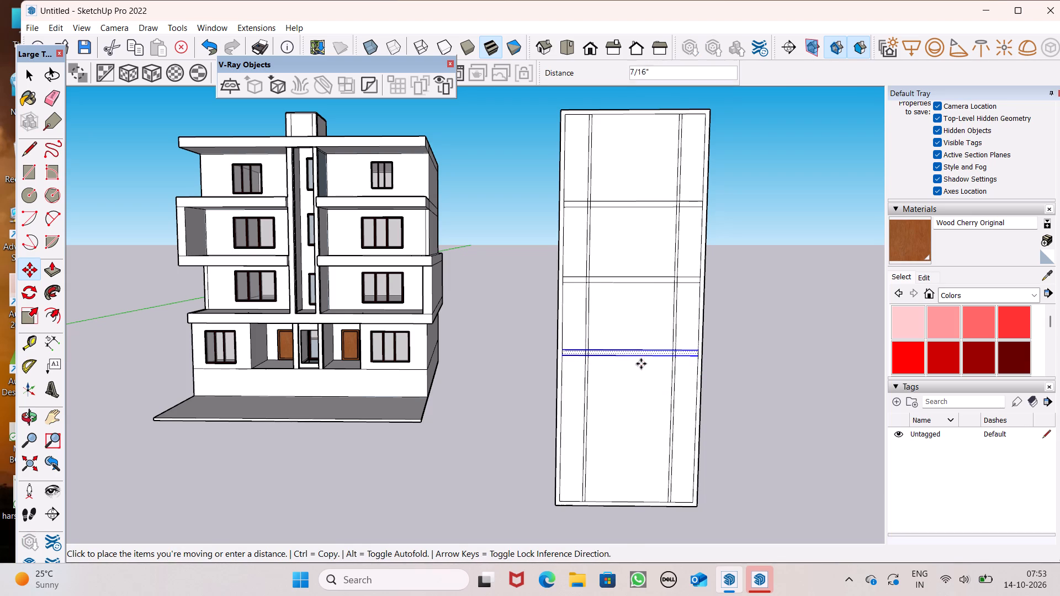
left_click_drag(641, 364, 643, 432)
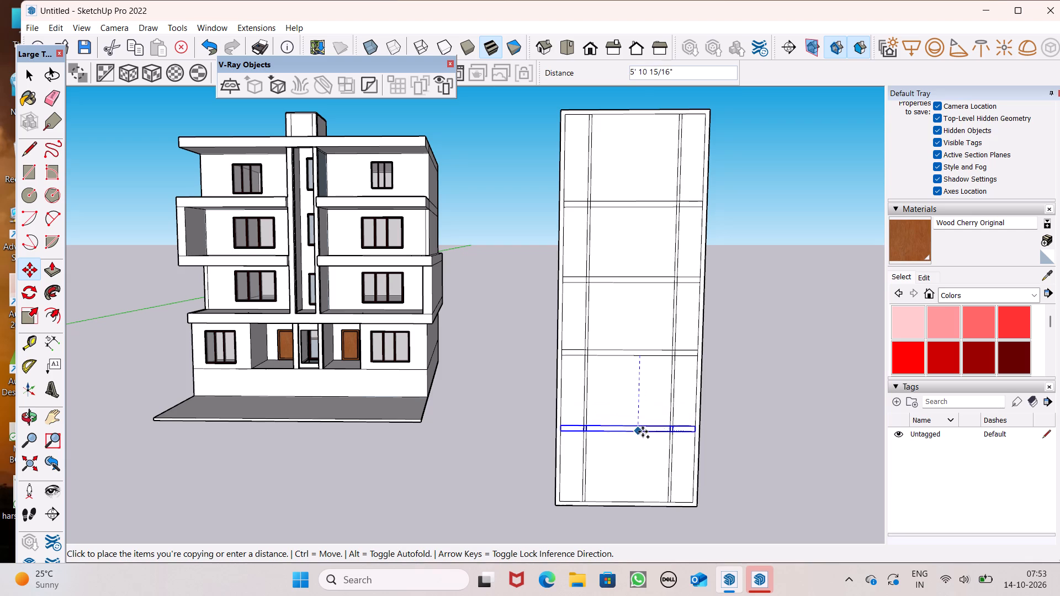
left_click_drag(643, 432, 640, 434)
key("space")
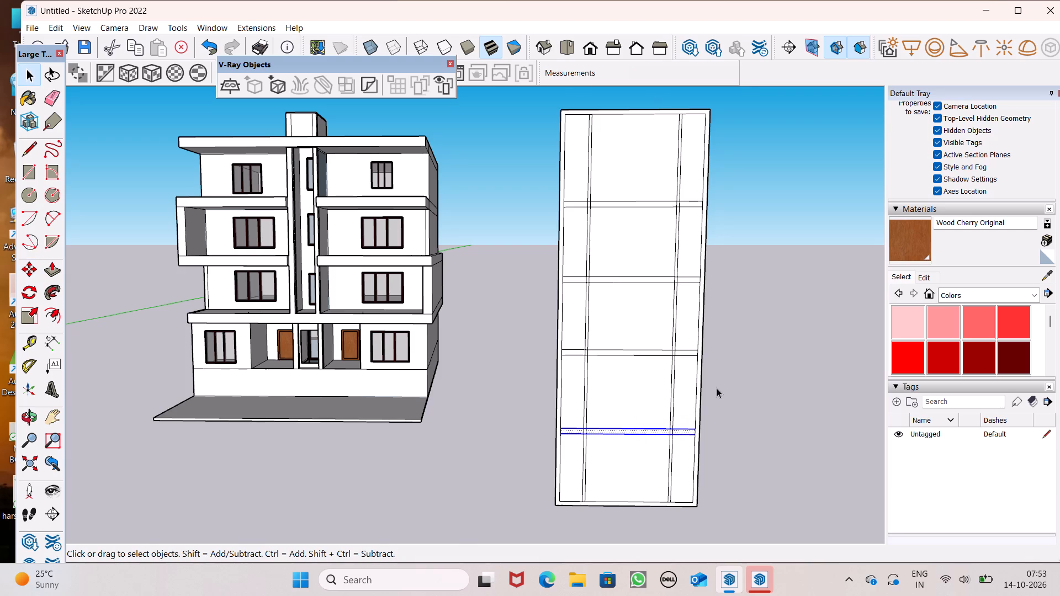
left_click(738, 380)
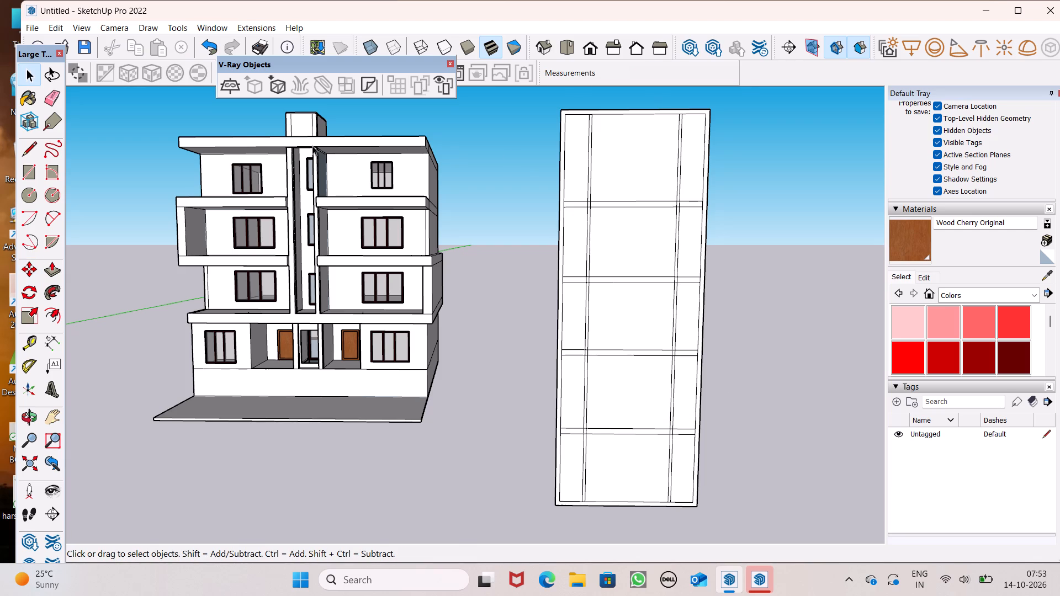
Erase the inner edges where the topmost horizontal strip crosses the vertical strip nearest the building.
left_click(58, 99)
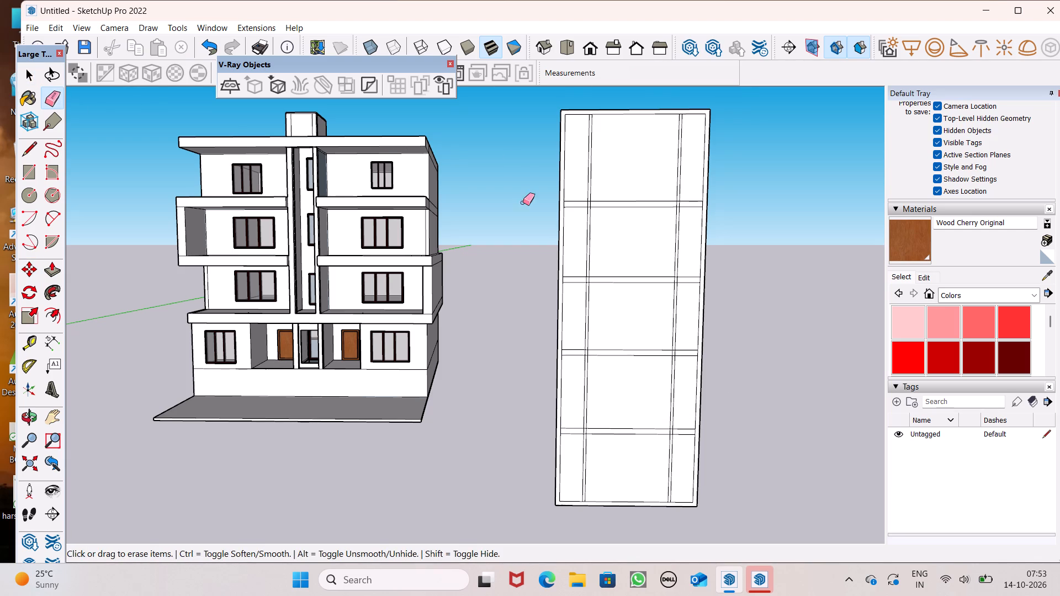
scroll(475, 209, "up", 5)
scroll(601, 242, "down", 5)
scroll(500, 242, "down", 1)
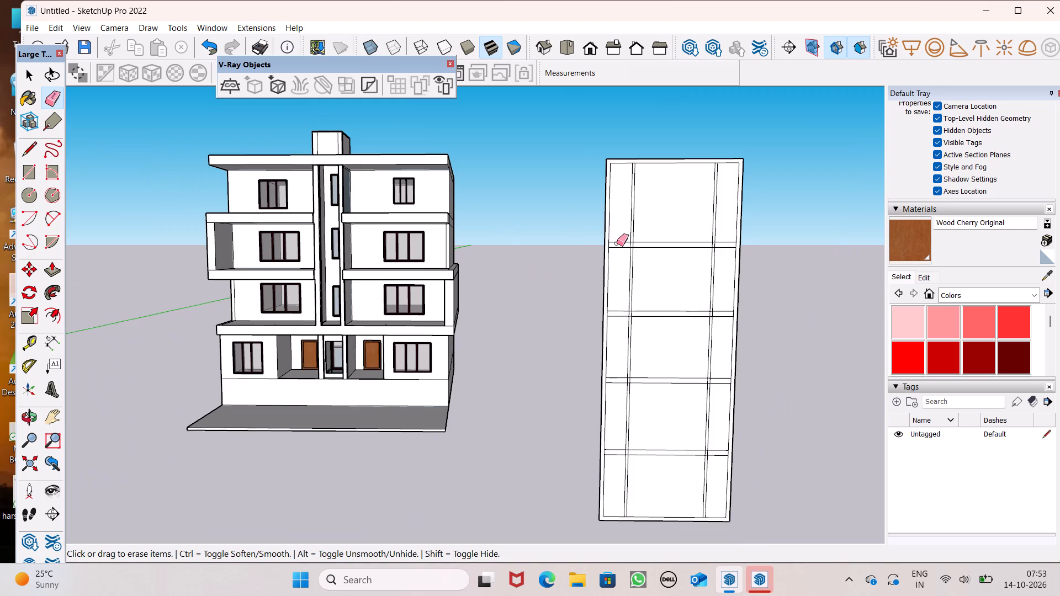
scroll(629, 237, "up", 15)
scroll(629, 242, "up", 6)
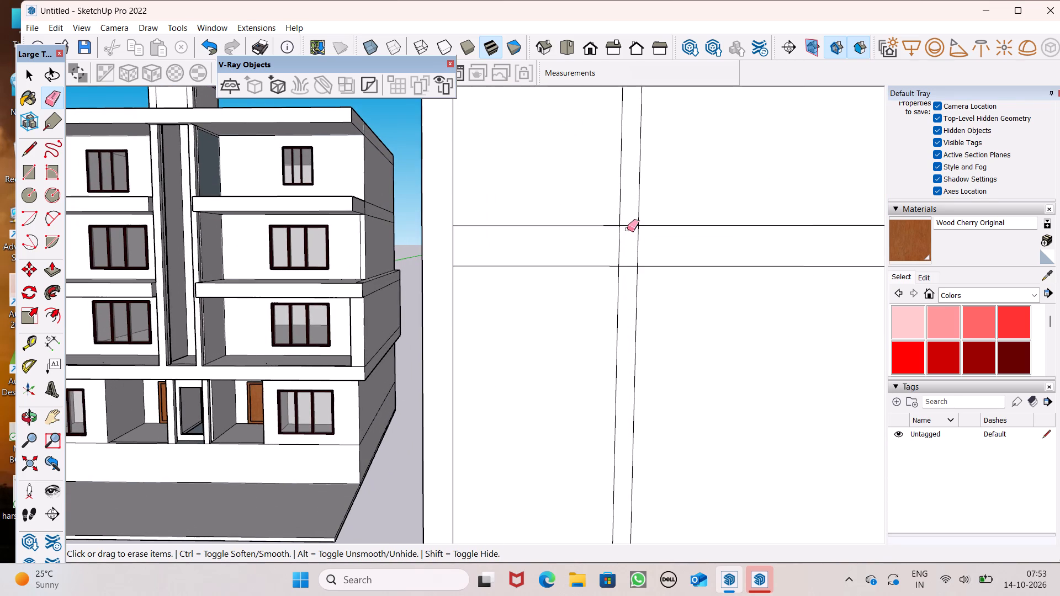
left_click_drag(627, 221, 640, 252)
left_click_drag(625, 258, 621, 269)
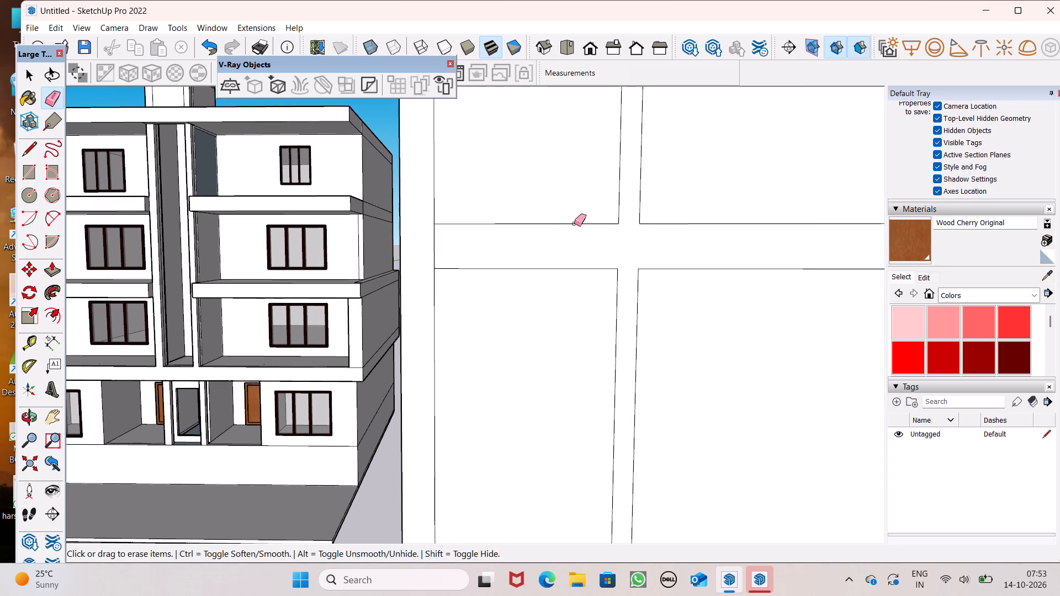
Erase the inner edges where the topmost horizontal strip crosses the vertical strip farther from the building.
scroll(559, 225, "down", 15)
scroll(724, 263, "up", 7)
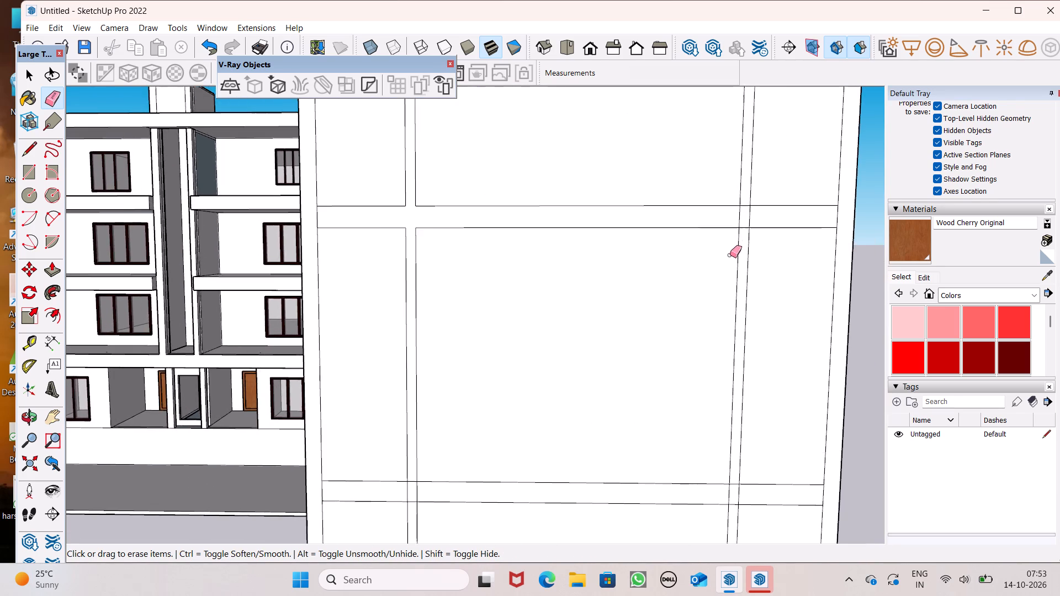
scroll(736, 231, "up", 6)
left_click_drag(739, 216, 756, 216)
left_click(762, 196)
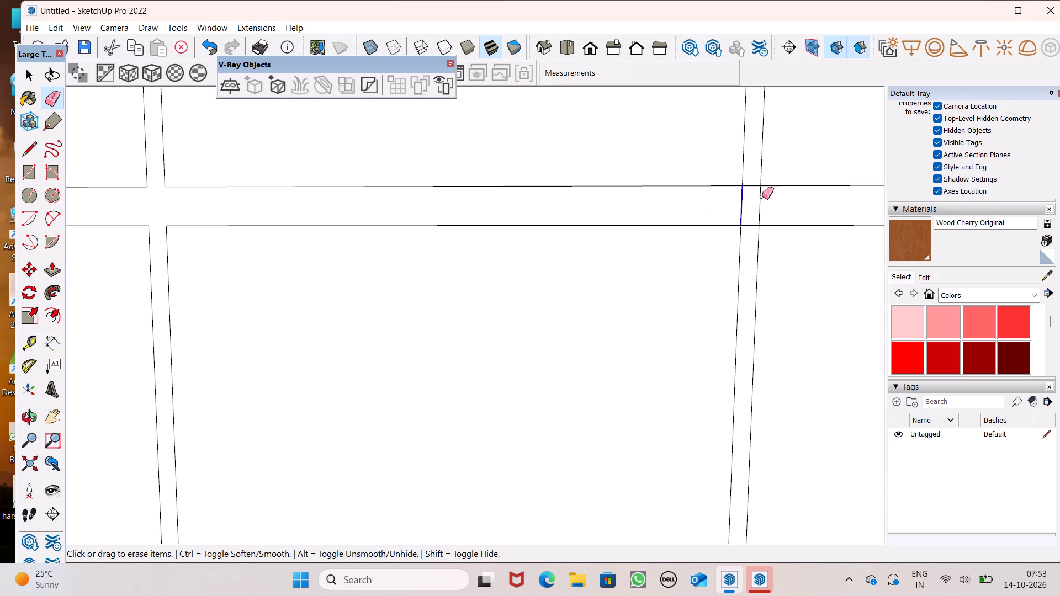
left_click_drag(754, 181, 753, 194)
left_click_drag(750, 217, 747, 228)
Erase the inner edges where the second horizontal strip from the top crosses the vertical strip farther from the building.
scroll(744, 176, "down", 13)
scroll(735, 395, "up", 3)
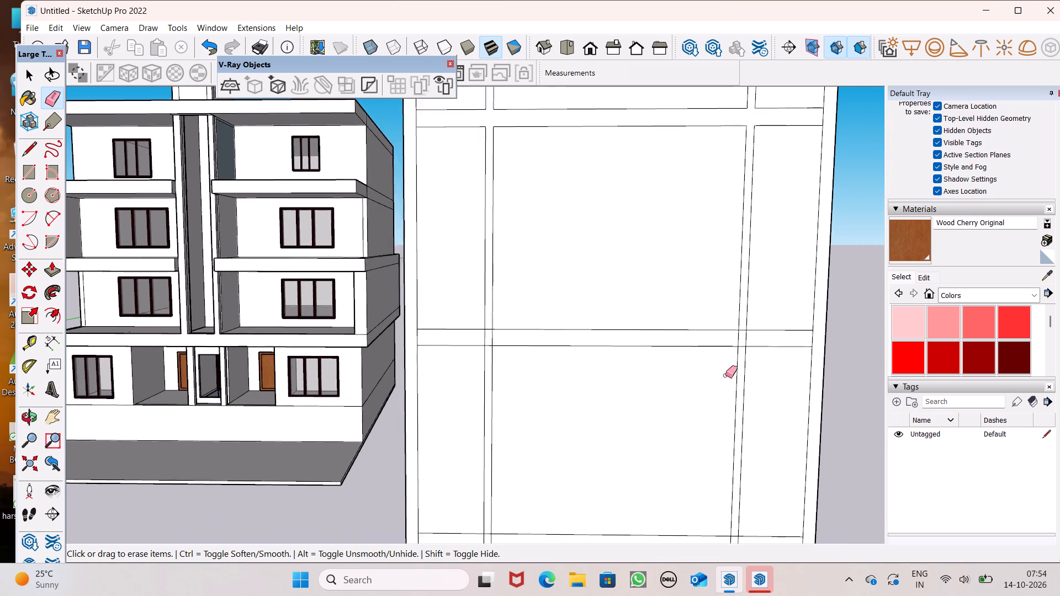
scroll(725, 375, "up", 3)
scroll(766, 324, "up", 13)
middle_click_drag(748, 322, 730, 322)
left_click_drag(747, 329, 747, 331)
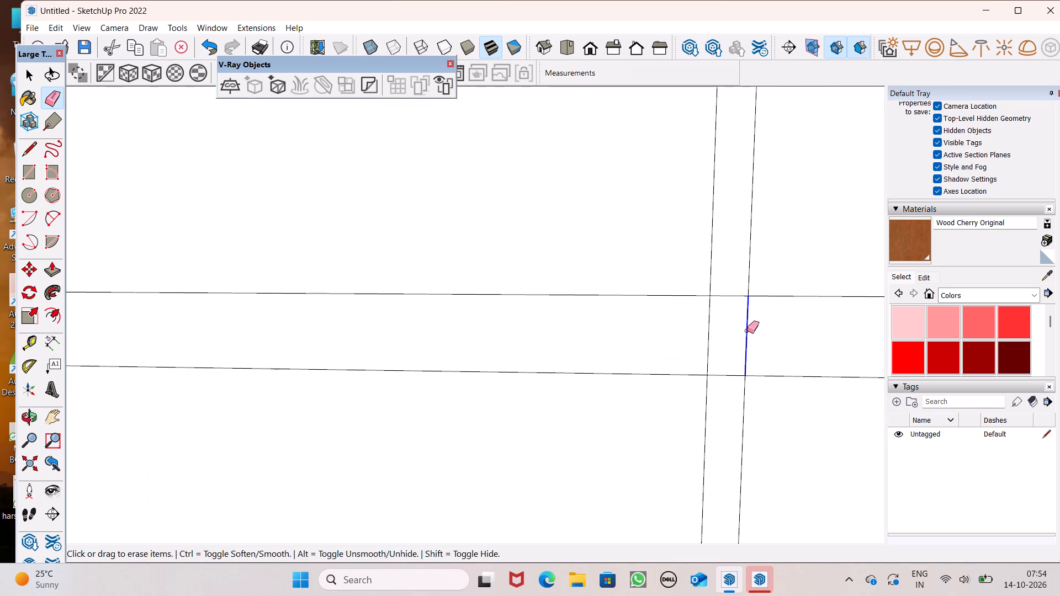
left_click_drag(747, 331, 707, 329)
left_click_drag(727, 297, 733, 314)
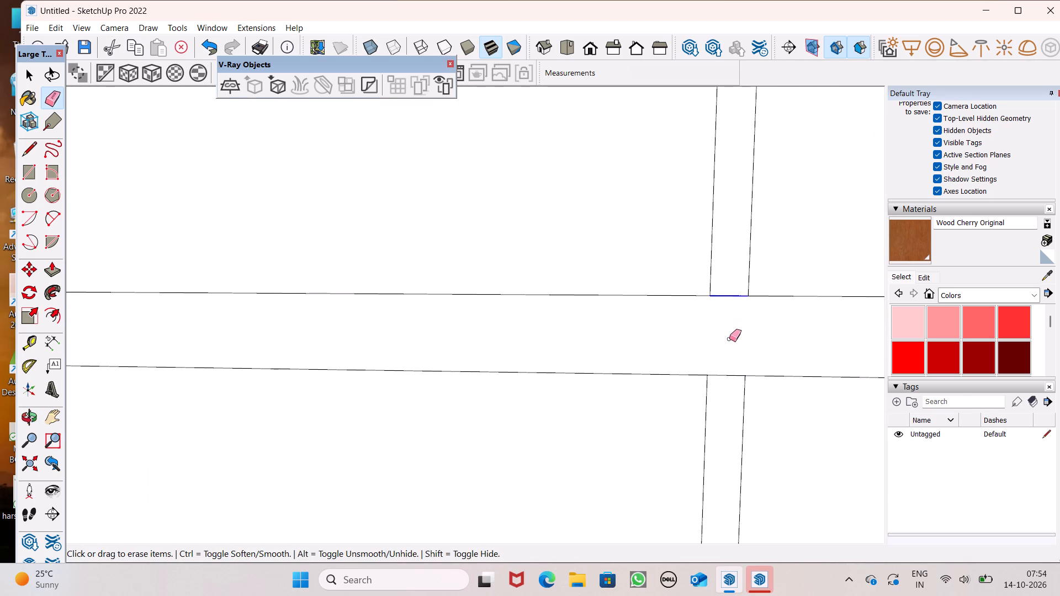
left_click_drag(728, 353, 725, 377)
Erase the inner edges where the second horizontal strip from the top crosses the vertical strip nearest the building.
scroll(751, 243, "down", 12)
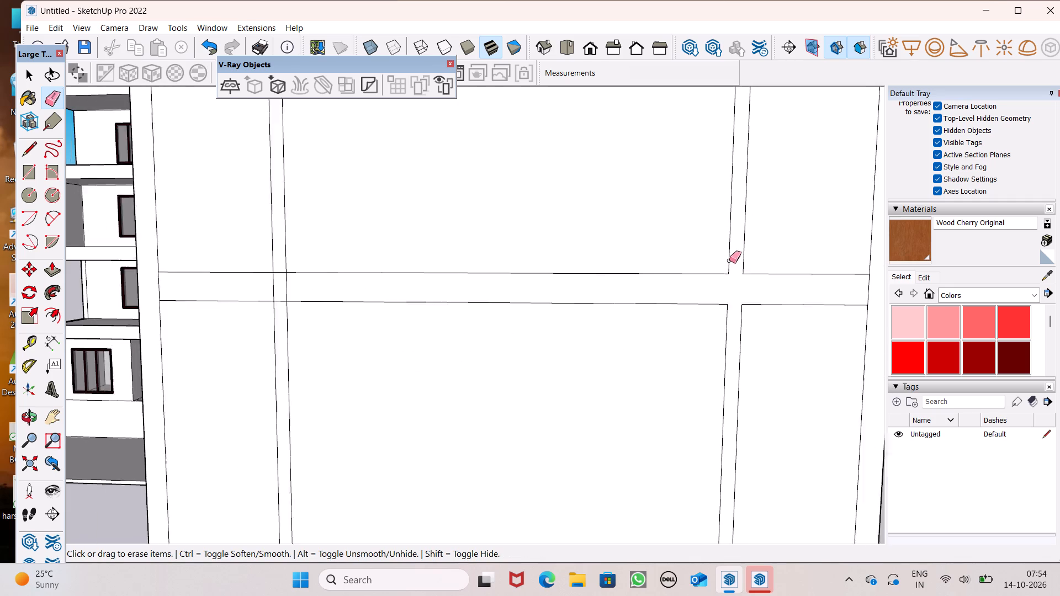
scroll(729, 260, "down", 3)
scroll(341, 288, "up", 7)
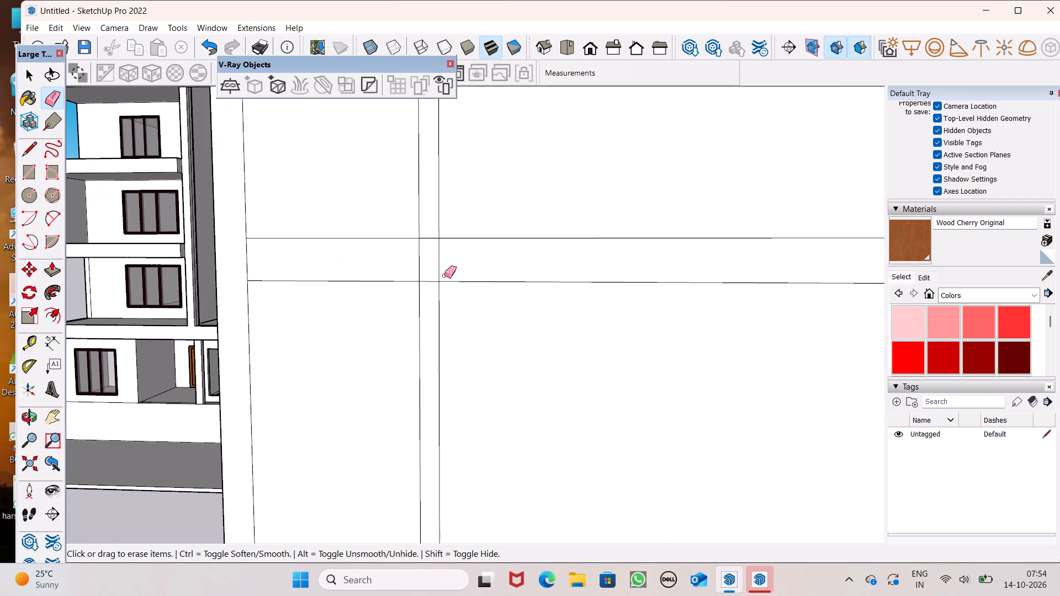
scroll(444, 275, "up", 6)
left_click_drag(442, 259, 389, 252)
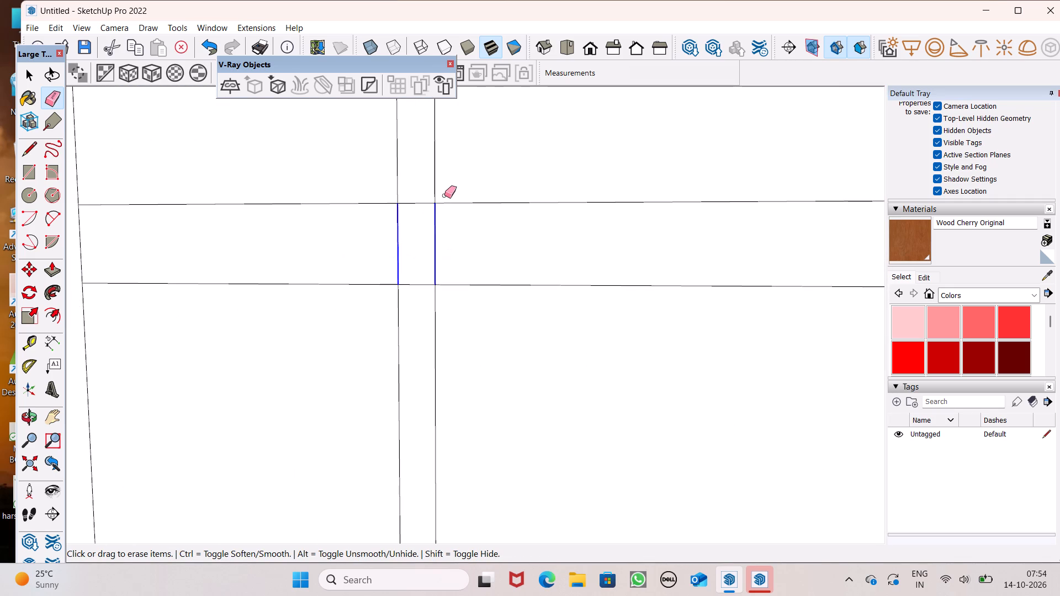
left_click_drag(419, 197, 410, 220)
left_click_drag(414, 275, 414, 300)
Erase the inner edges where the third horizontal strip from the top crosses the vertical strip nearest the building.
scroll(391, 210, "down", 6)
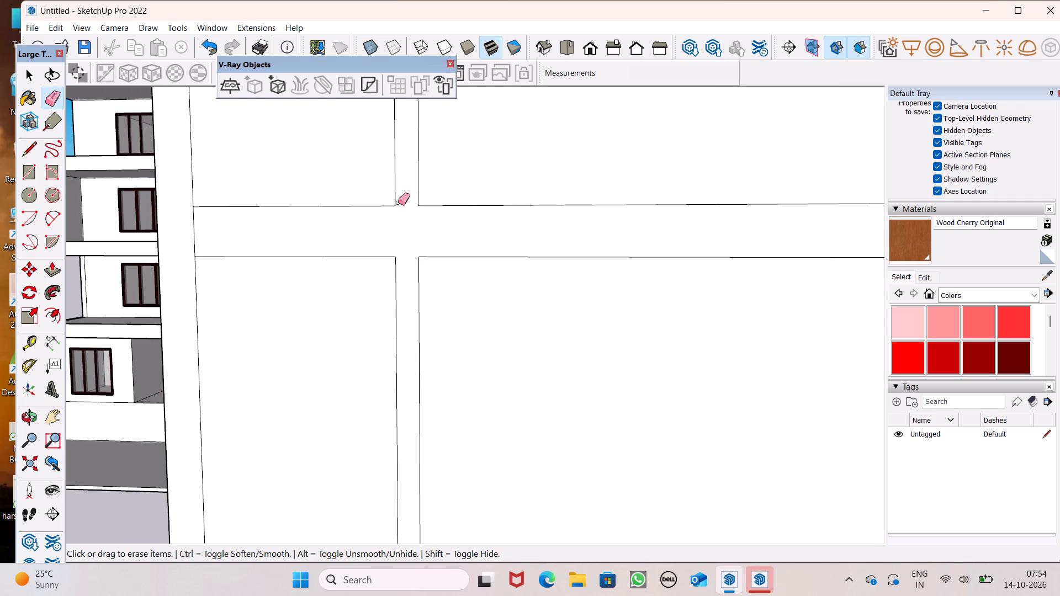
scroll(421, 192, "down", 5)
scroll(481, 222, "down", 5)
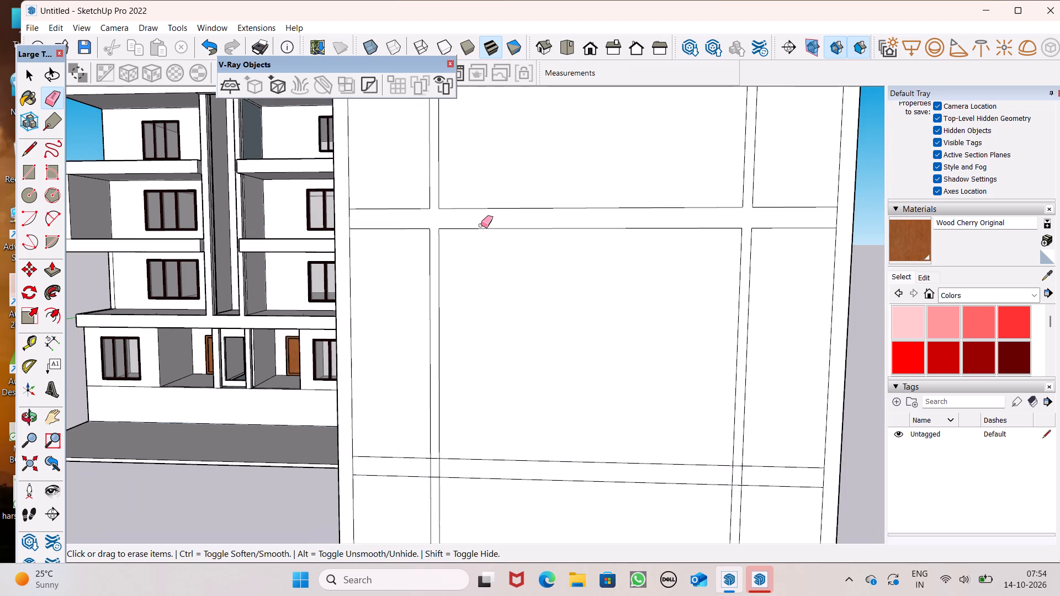
scroll(486, 185, "down", 6)
scroll(509, 329, "up", 7)
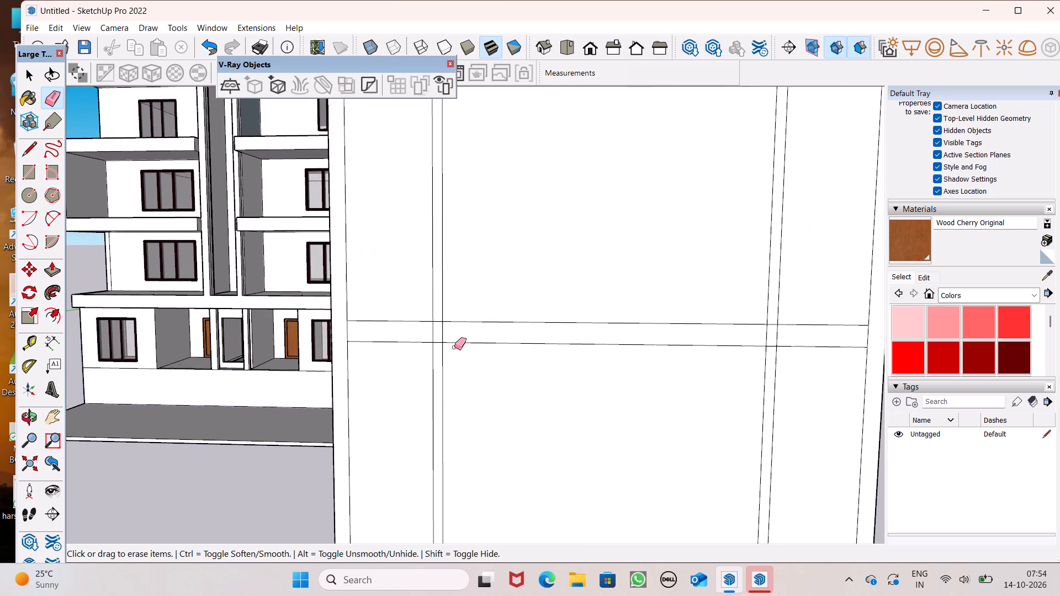
scroll(448, 347, "up", 6)
left_click_drag(449, 328, 403, 320)
left_click(416, 317)
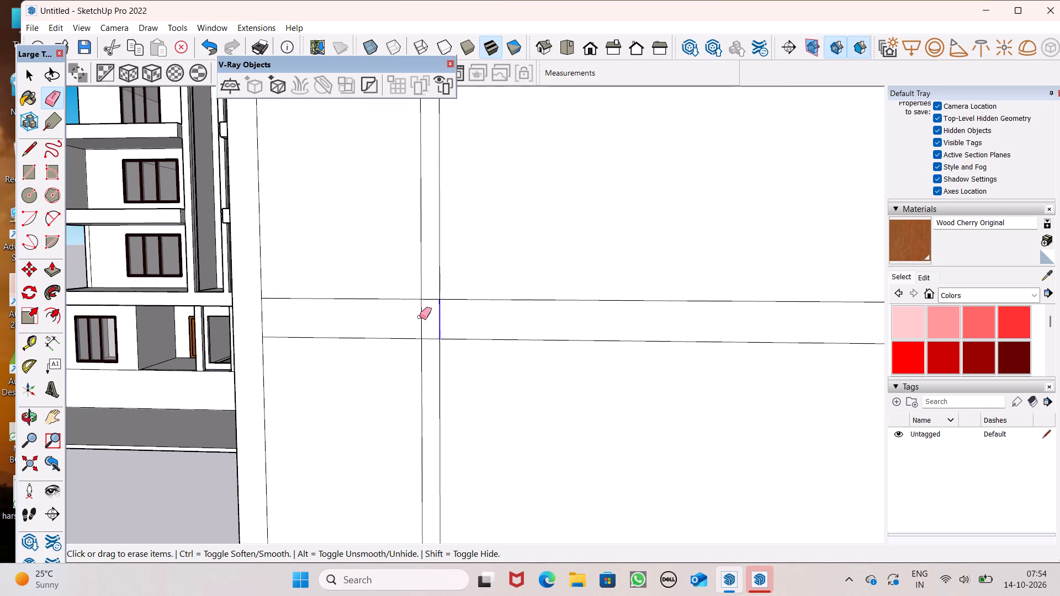
left_click(420, 316)
scroll(425, 312, "up", 7)
left_click_drag(439, 288, 441, 292)
left_click_drag(445, 278, 449, 292)
scroll(489, 228, "down", 7)
scroll(484, 278, "up", 6)
left_click_drag(459, 312, 463, 322)
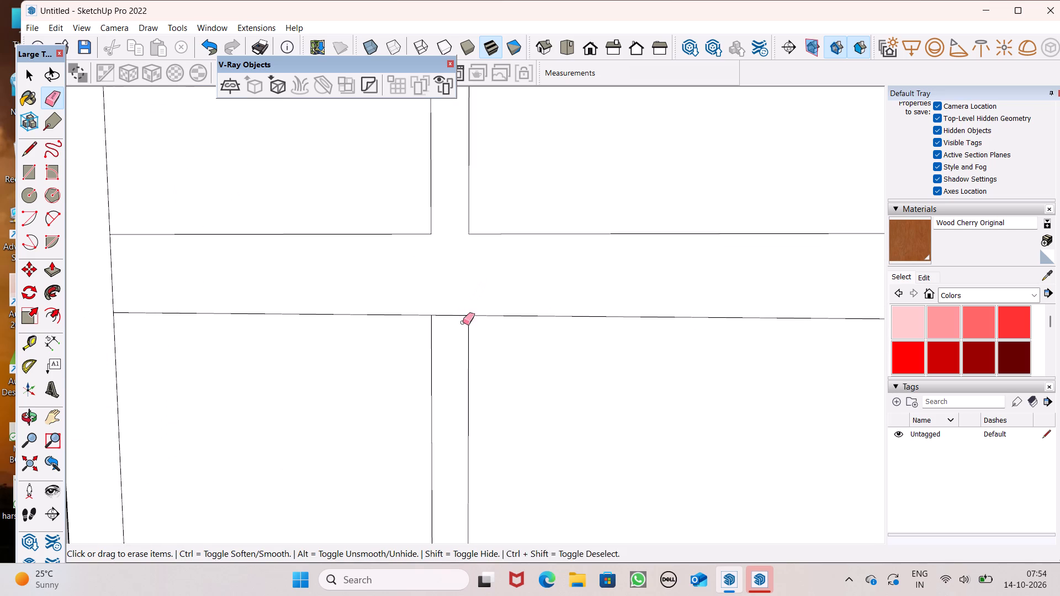
left_click_drag(463, 322, 459, 320)
Erase the inner edges where the third horizontal strip from the top crosses the vertical strip farther from the building.
scroll(446, 256, "down", 12)
scroll(404, 240, "down", 6)
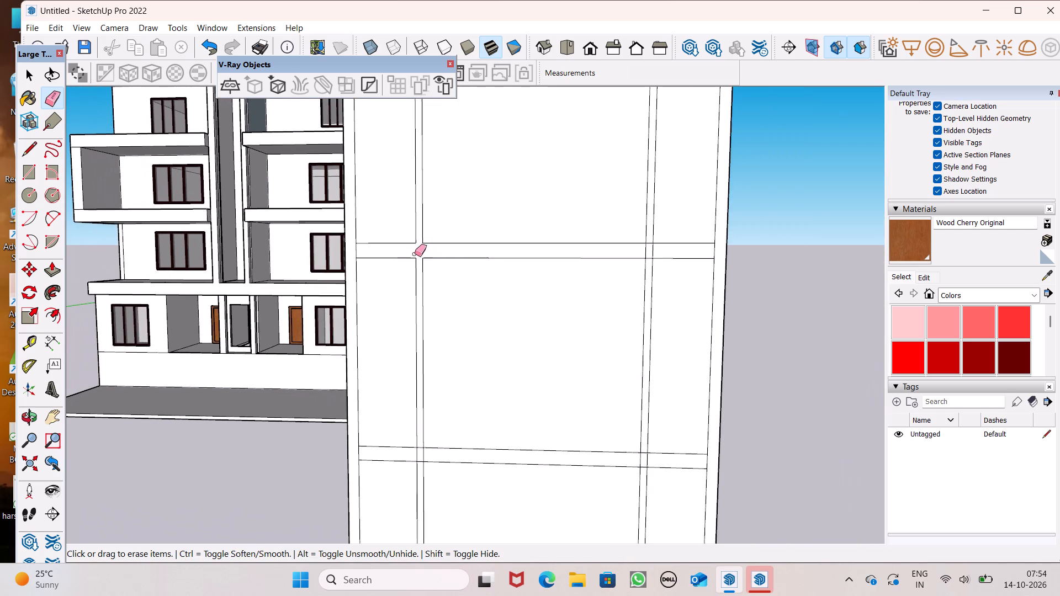
scroll(659, 255, "up", 7)
left_click_drag(650, 248, 631, 249)
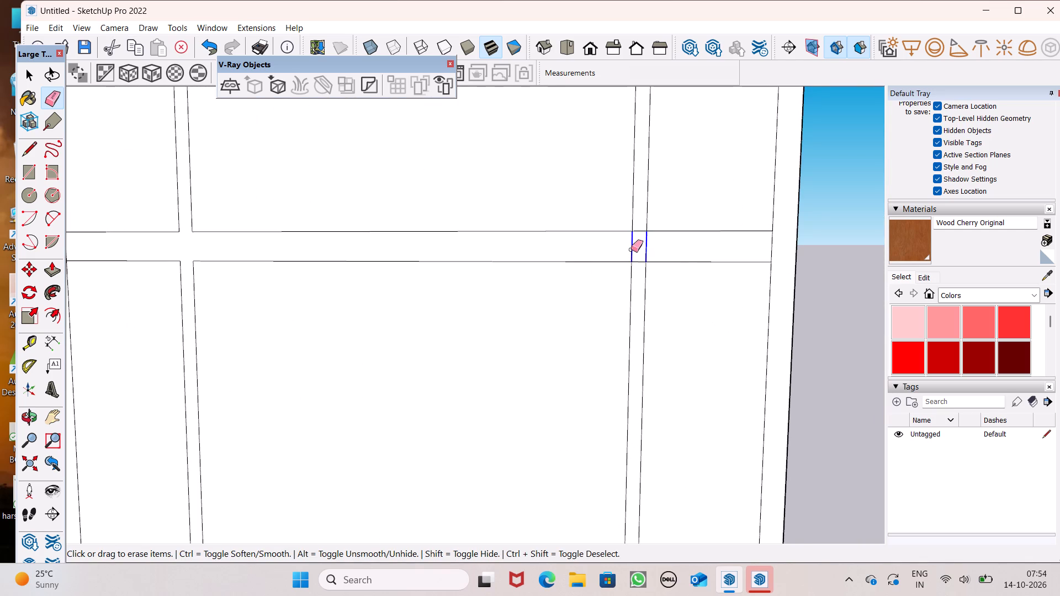
left_click_drag(631, 249, 627, 249)
scroll(630, 242, "up", 5)
left_click_drag(644, 223, 644, 234)
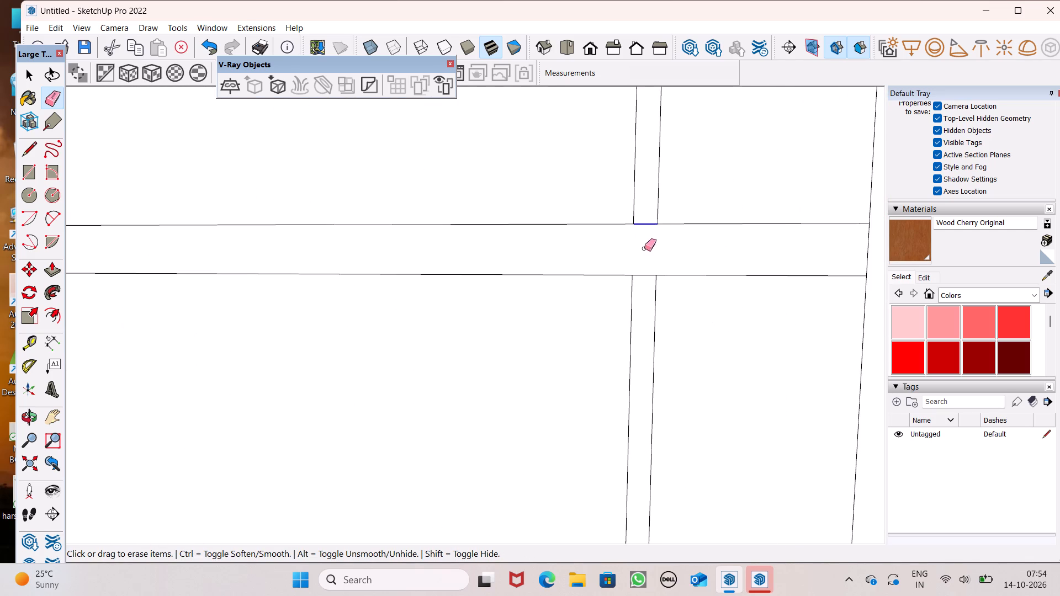
left_click_drag(648, 264, 639, 280)
scroll(653, 223, "down", 6)
scroll(805, 146, "down", 4)
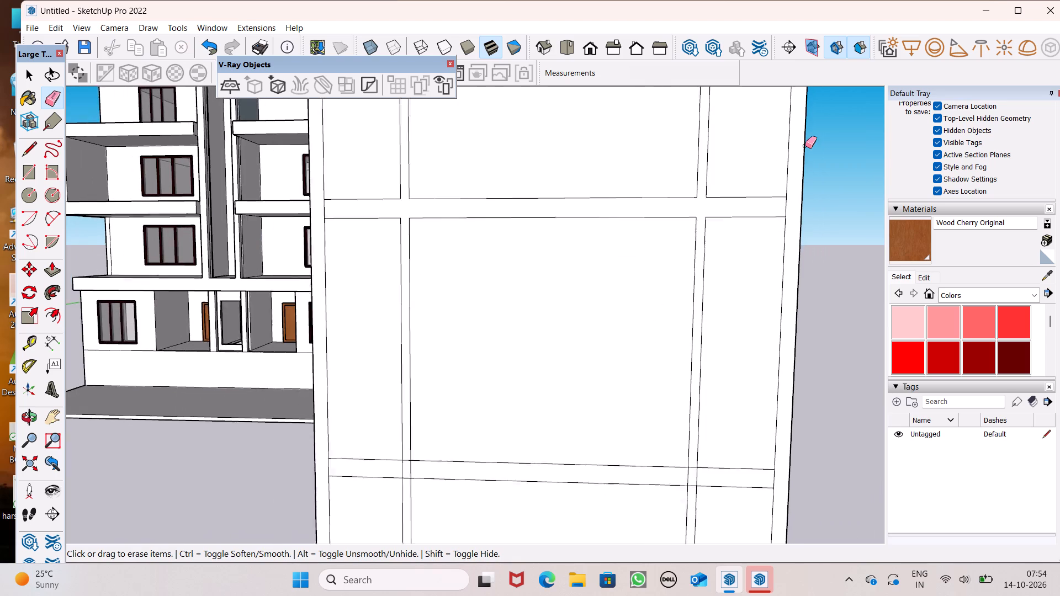
Erase the inner edges where the fourth horizontal strip from the top crosses the vertical strip nearest the building.
scroll(805, 146, "down", 2)
scroll(776, 228, "down", 5)
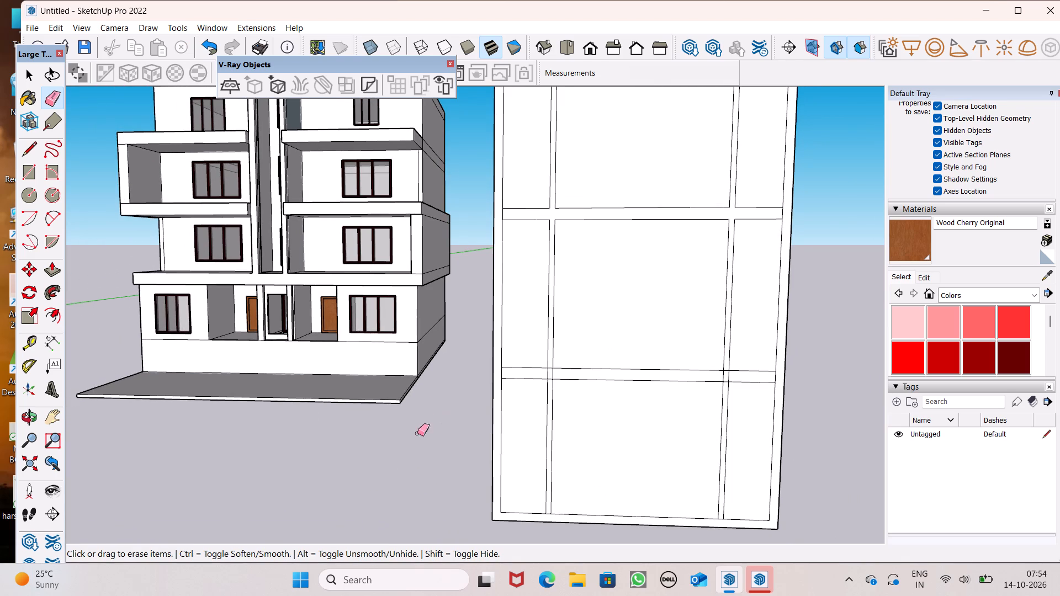
scroll(563, 358, "up", 14)
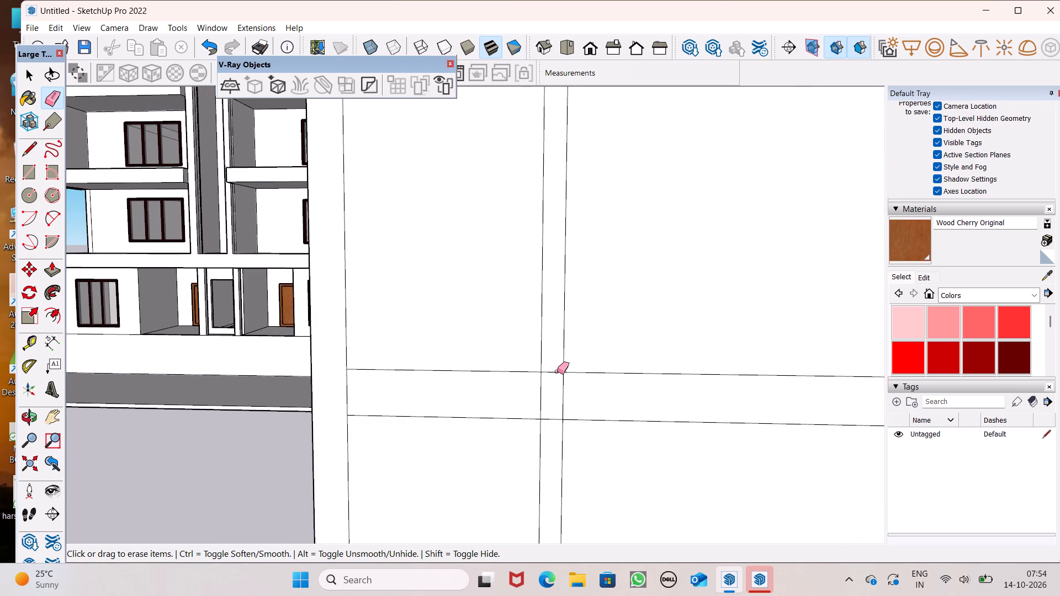
left_click_drag(555, 369, 534, 398)
left_click_drag(554, 391, 563, 400)
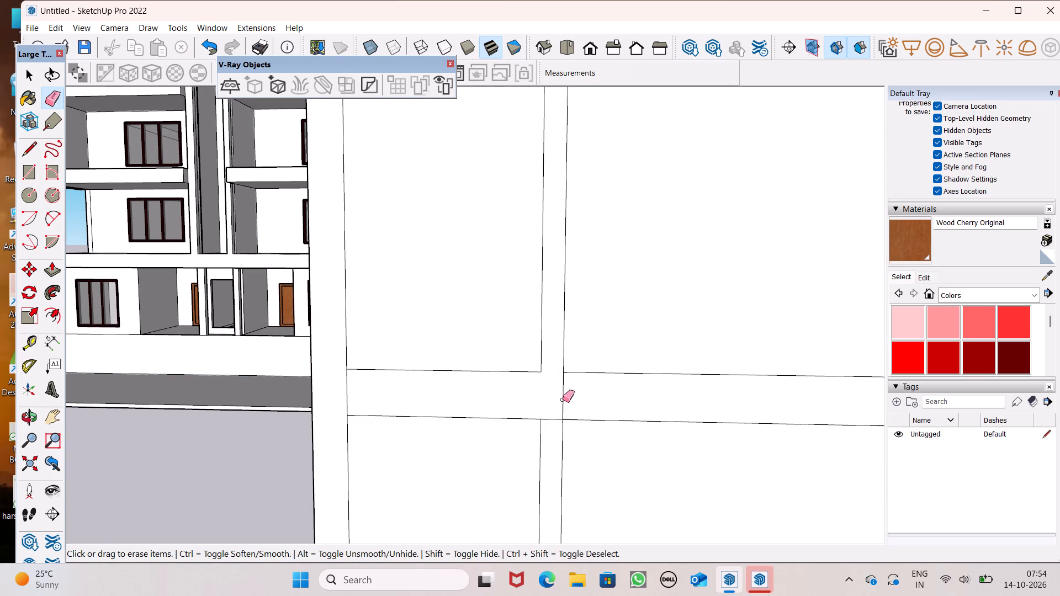
left_click_drag(563, 400, 563, 400)
left_click_drag(555, 415, 553, 430)
scroll(544, 379, "down", 6)
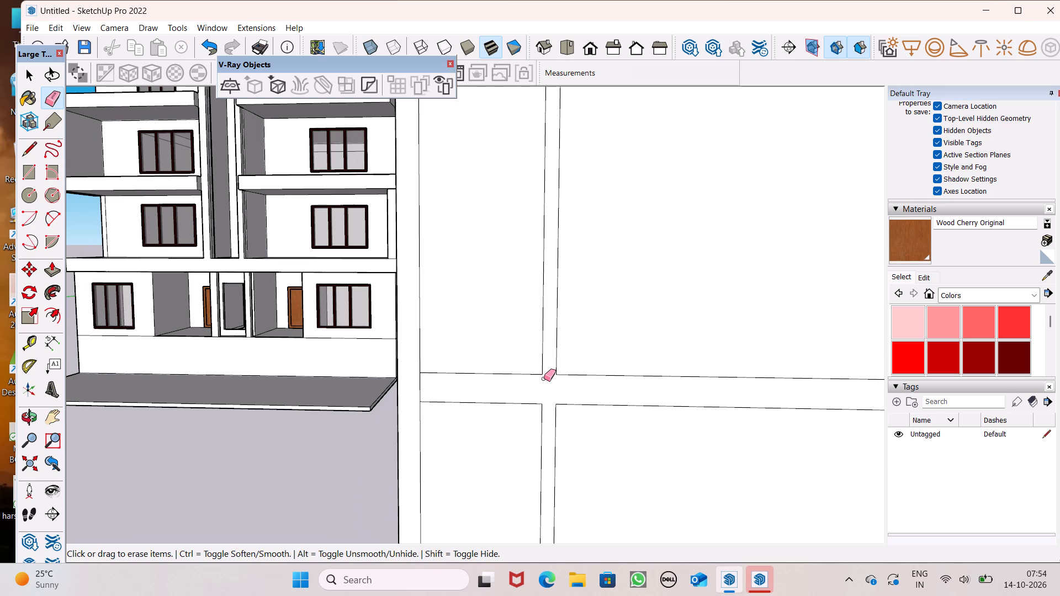
Erase the inner edges where the fourth horizontal strip from the top crosses the vertical strip farther from the building.
scroll(540, 378, "down", 7)
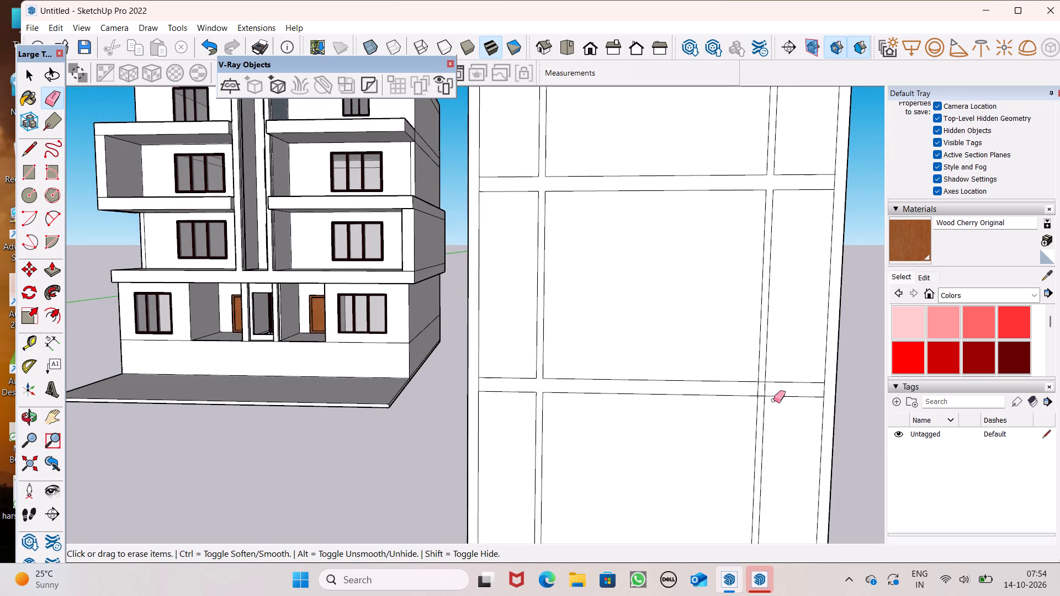
scroll(775, 393, "up", 11)
scroll(752, 389, "down", 1)
scroll(752, 389, "up", 3)
left_click_drag(737, 355, 736, 375)
left_click_drag(730, 376, 725, 380)
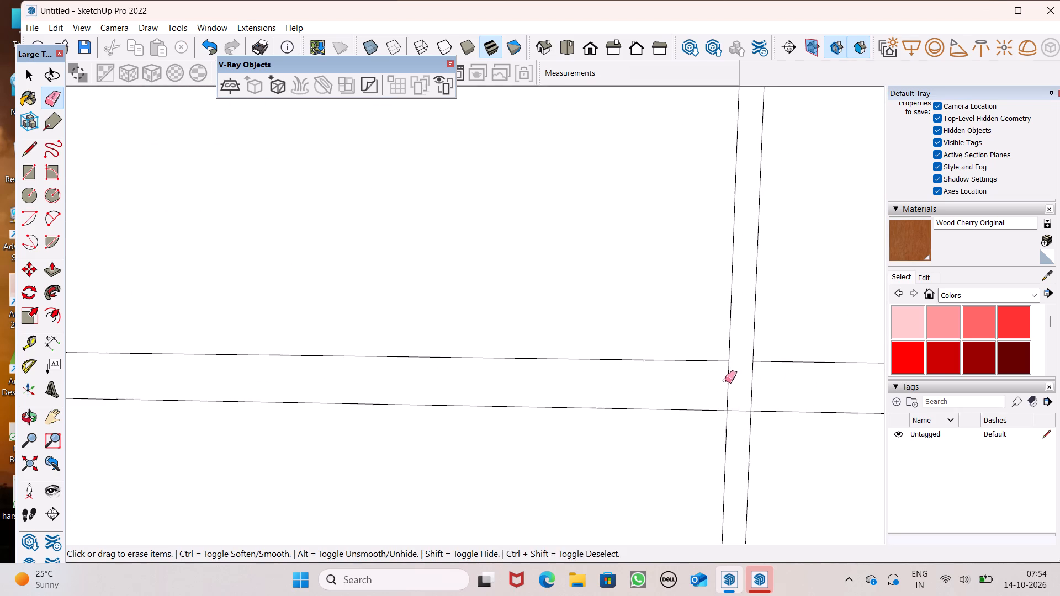
left_click_drag(725, 380, 727, 381)
left_click_drag(746, 384, 751, 389)
left_click_drag(745, 400, 734, 418)
scroll(755, 333, "down", 4)
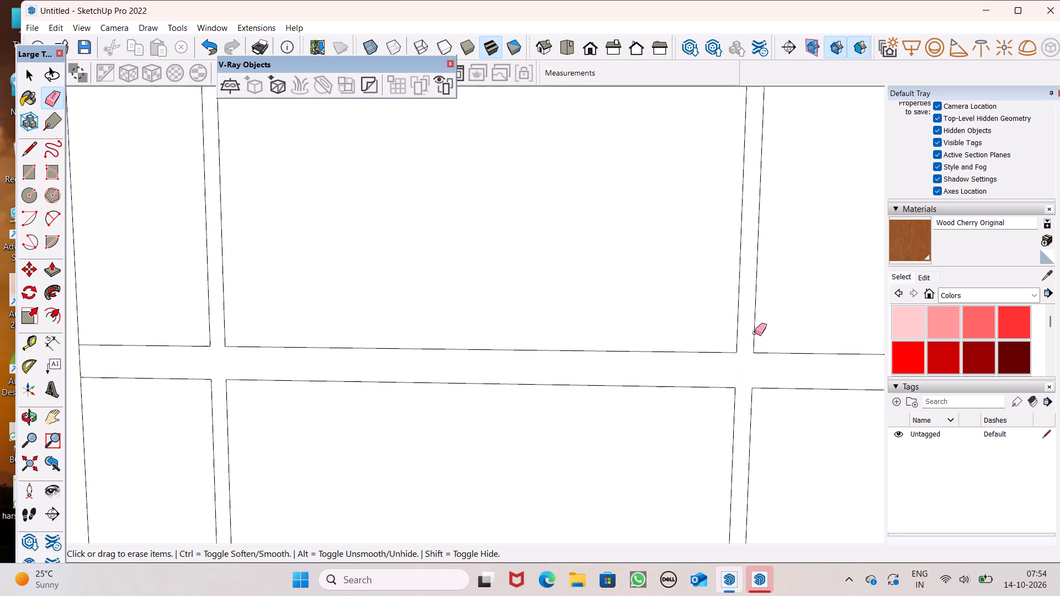
scroll(755, 344, "down", 9)
scroll(720, 308, "down", 5)
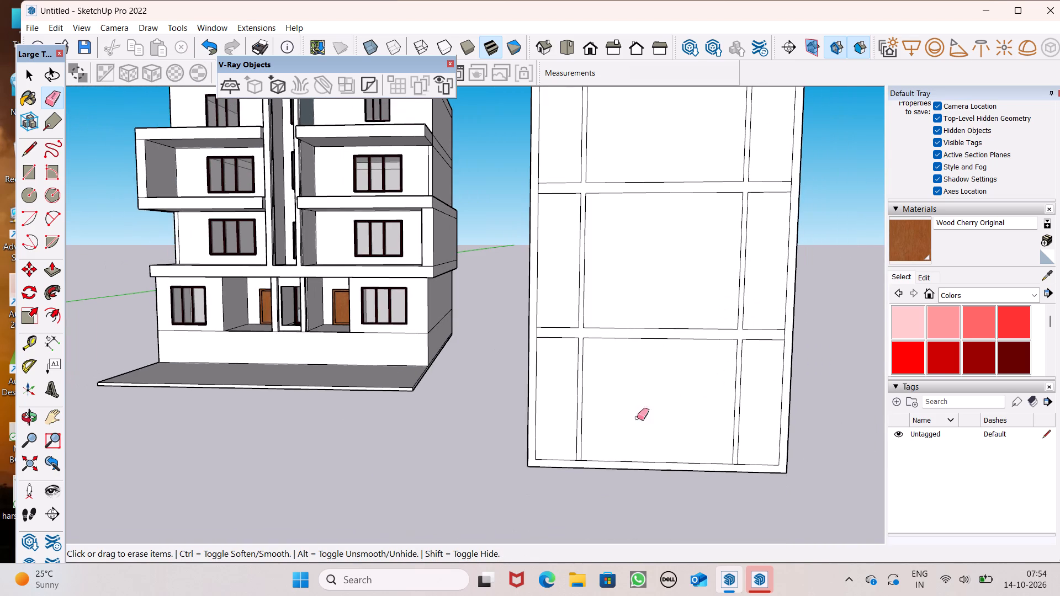
Erase the short edges separating the lower ends of both vertical strips from the panel's bottom border.
scroll(586, 454, "up", 1)
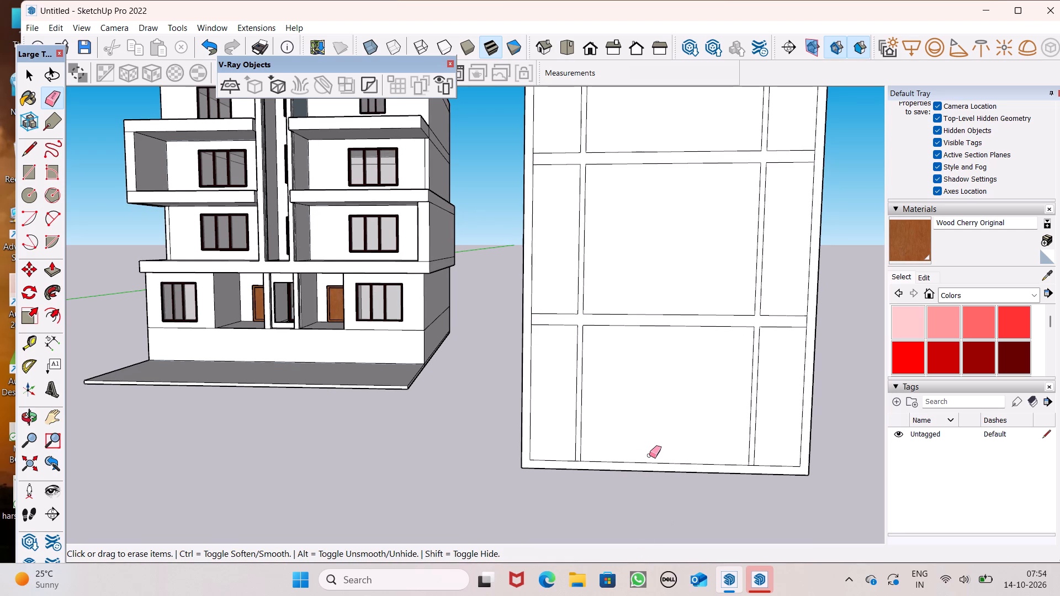
scroll(649, 455, "down", 1)
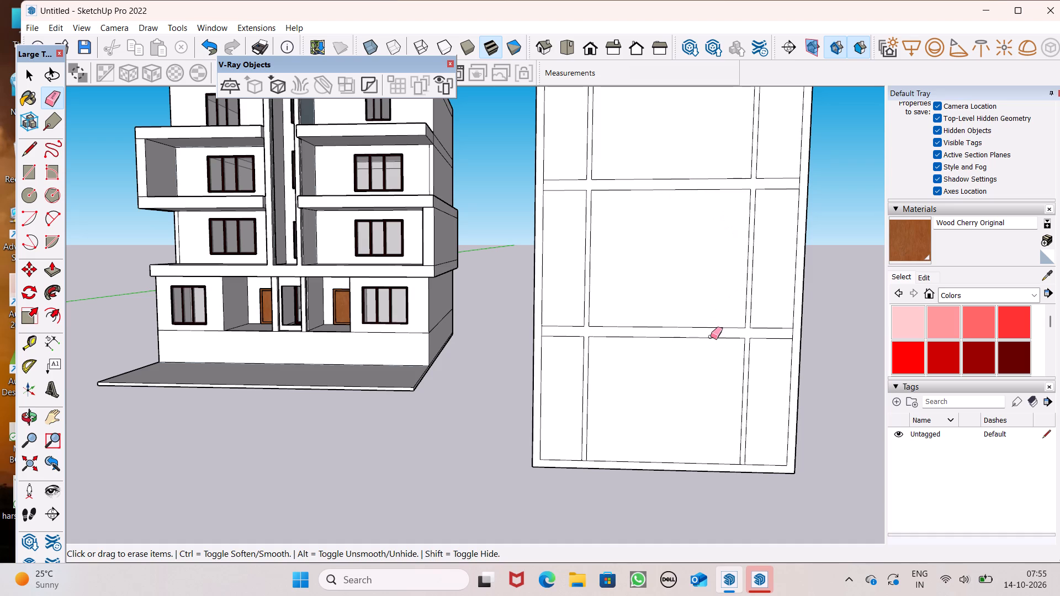
scroll(739, 469, "up", 15)
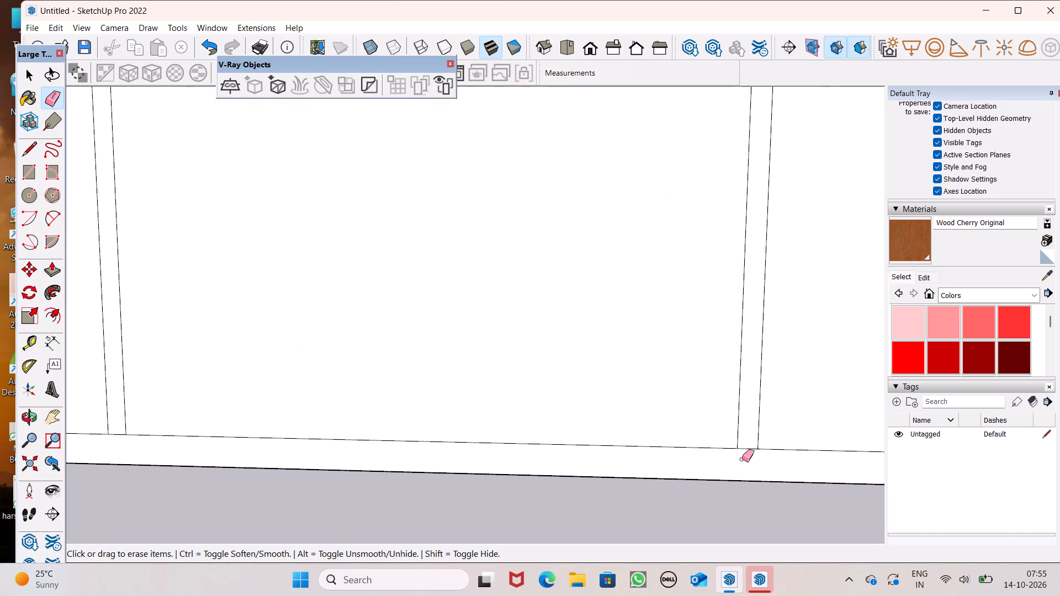
left_click_drag(748, 450, 748, 445)
scroll(671, 412, "down", 8)
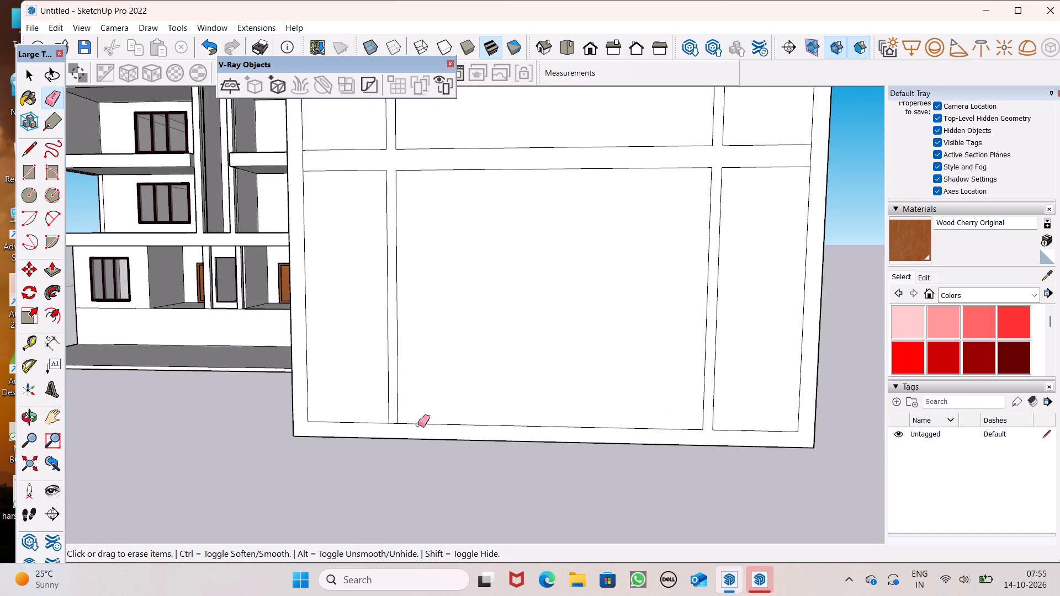
scroll(419, 411, "up", 6)
left_click_drag(384, 429, 383, 438)
scroll(485, 476, "down", 7)
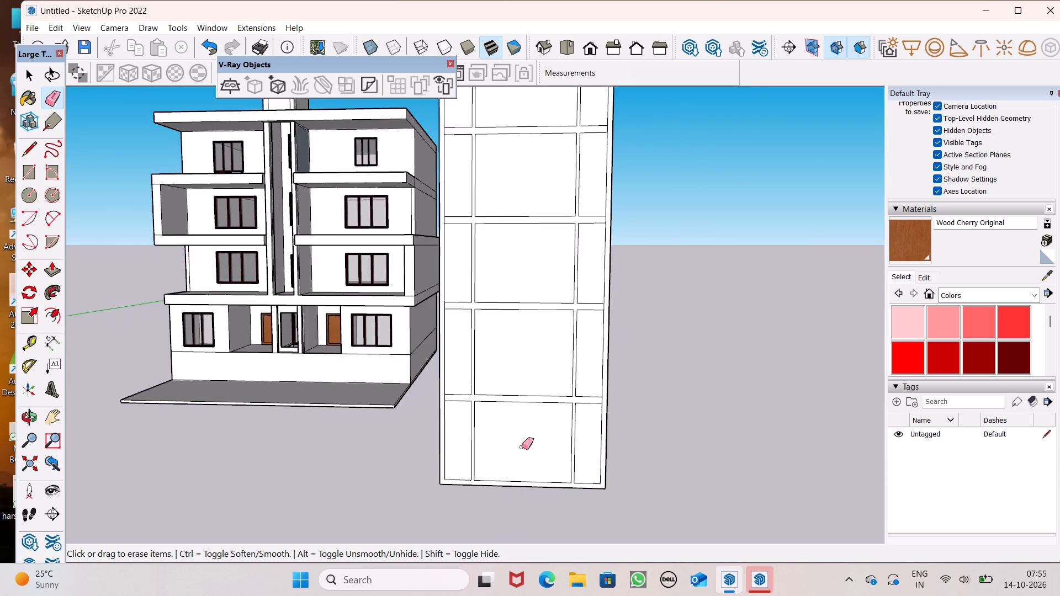
Erase the short edges separating both ends of the fourth horizontal strip from the panel's side borders.
scroll(529, 457, "down", 4)
scroll(550, 422, "up", 14)
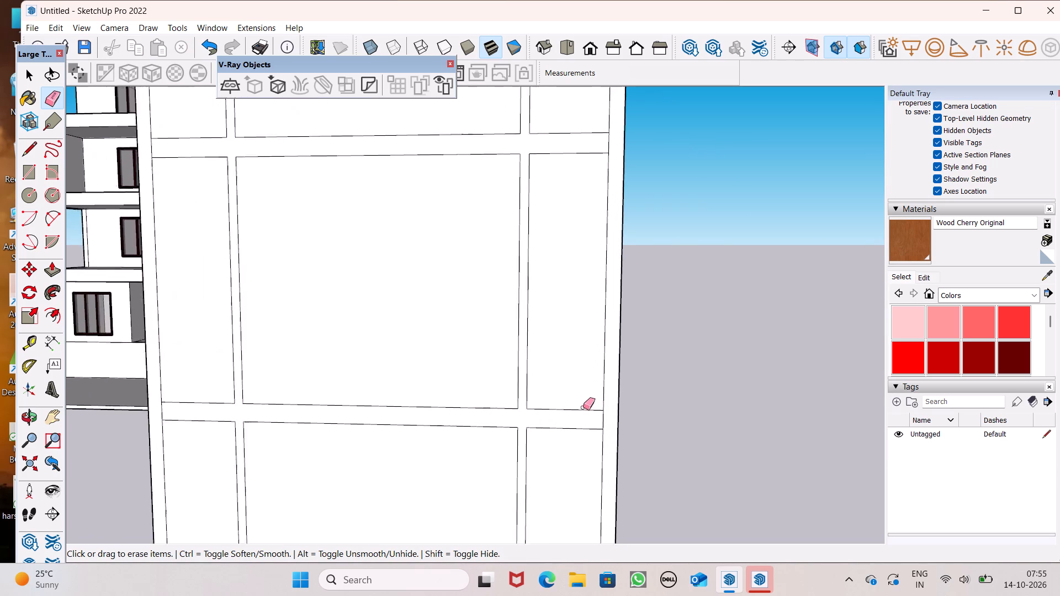
scroll(583, 407, "up", 1)
left_click(604, 425)
scroll(607, 418, "down", 5)
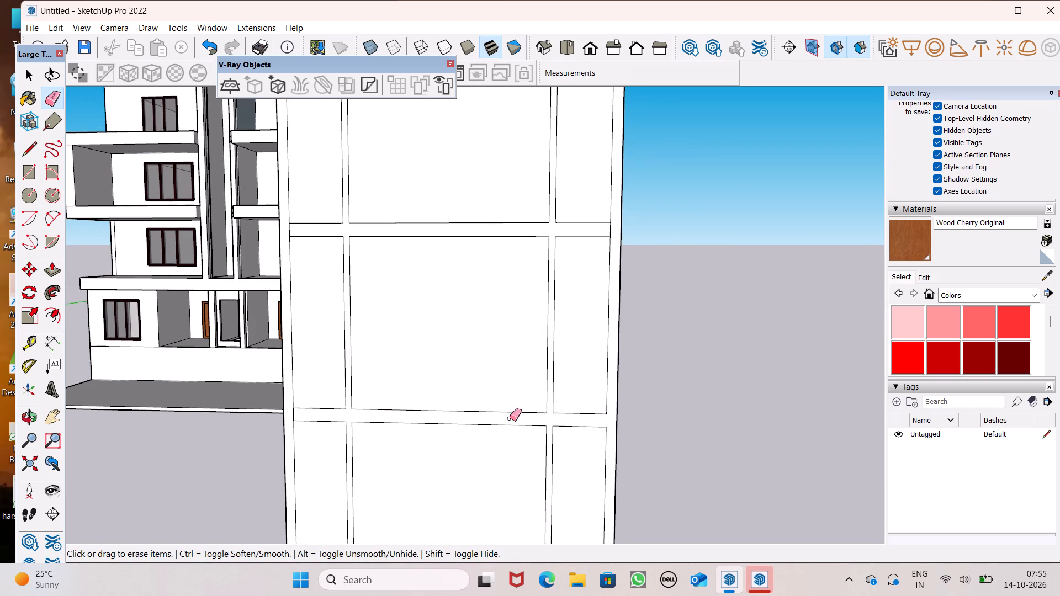
scroll(255, 414, "up", 5)
scroll(352, 428, "down", 4)
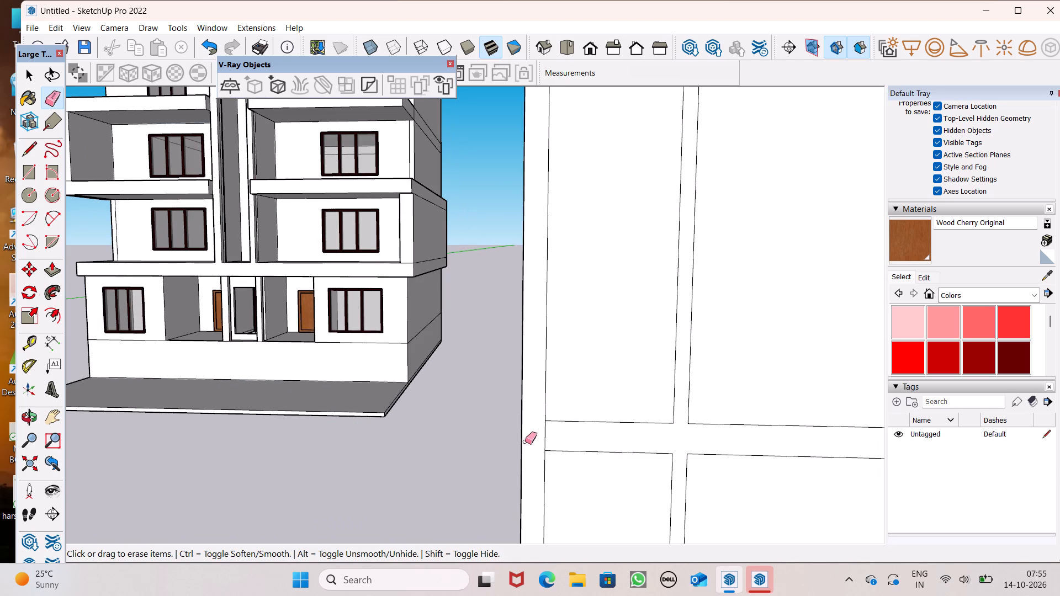
left_click_drag(536, 444, 563, 439)
left_click_drag(559, 438, 538, 442)
scroll(522, 498, "down", 8)
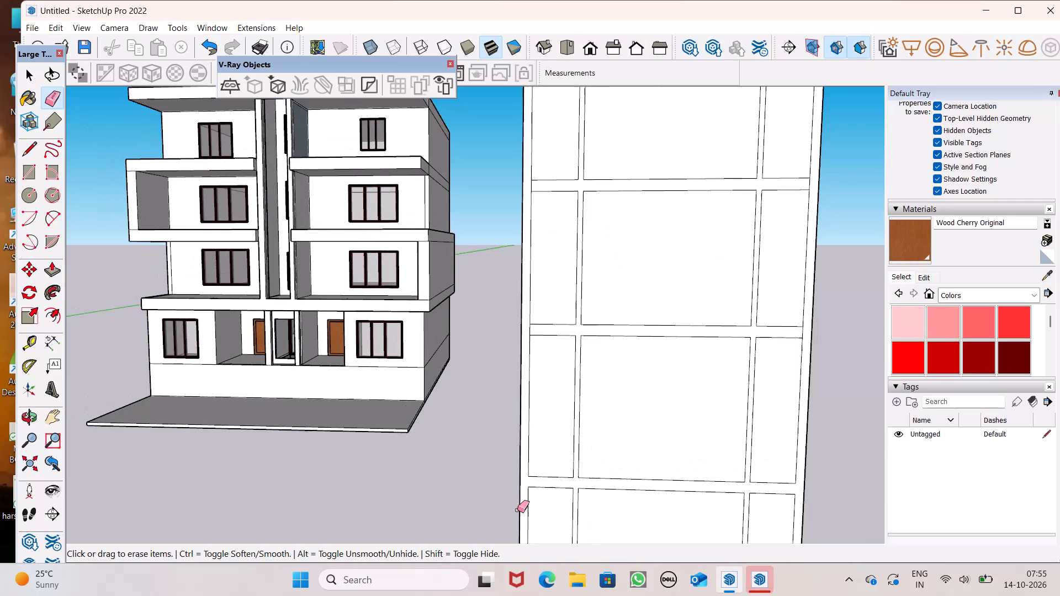
Erase the short edges separating both ends of the third horizontal strip from the panel's side borders.
scroll(543, 346, "up", 6)
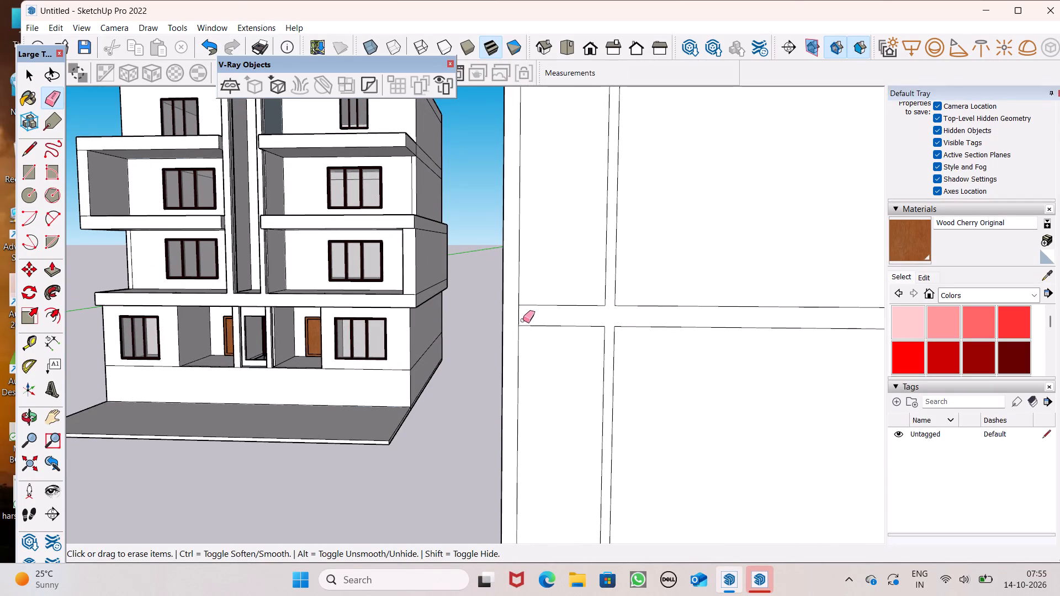
left_click_drag(521, 320, 512, 321)
scroll(527, 432, "down", 8)
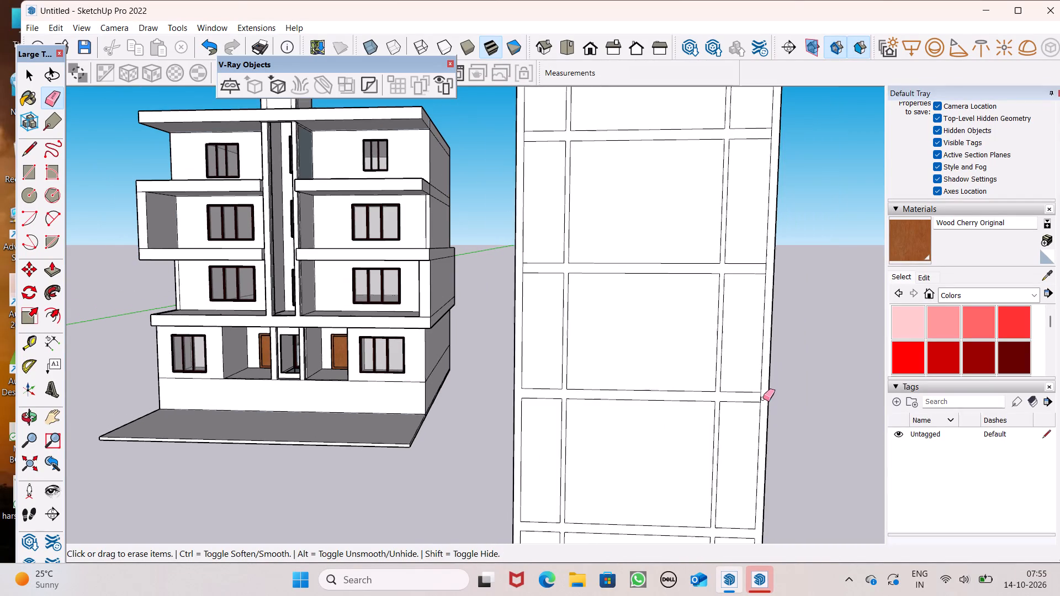
scroll(764, 398, "up", 6)
left_click_drag(756, 401, 765, 402)
scroll(765, 417, "down", 6)
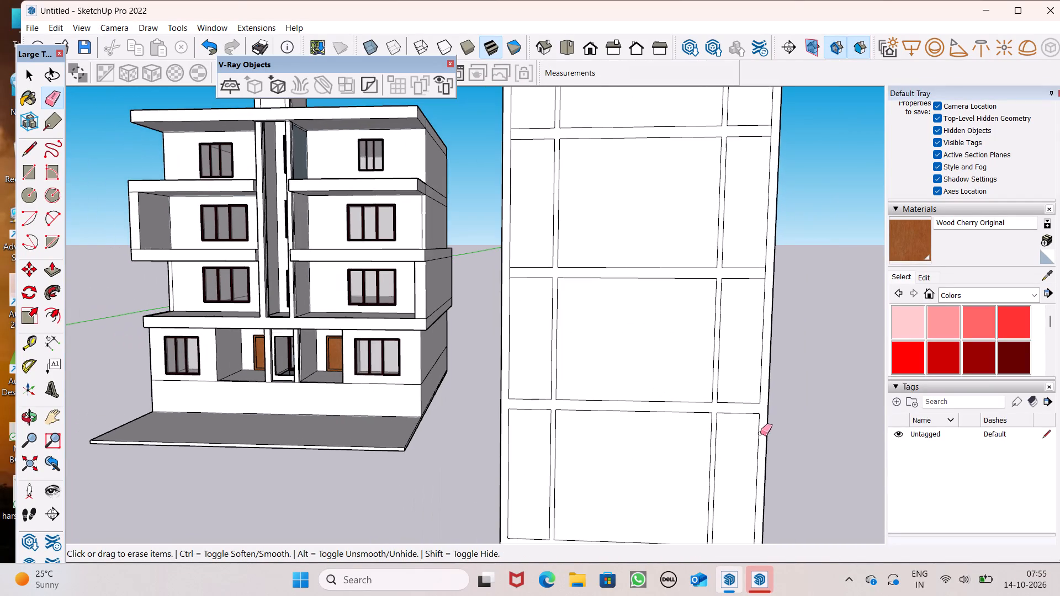
Erase the short edges separating both ends of the second horizontal strip from the panel's side borders.
scroll(783, 297, "up", 3)
scroll(765, 163, "up", 2)
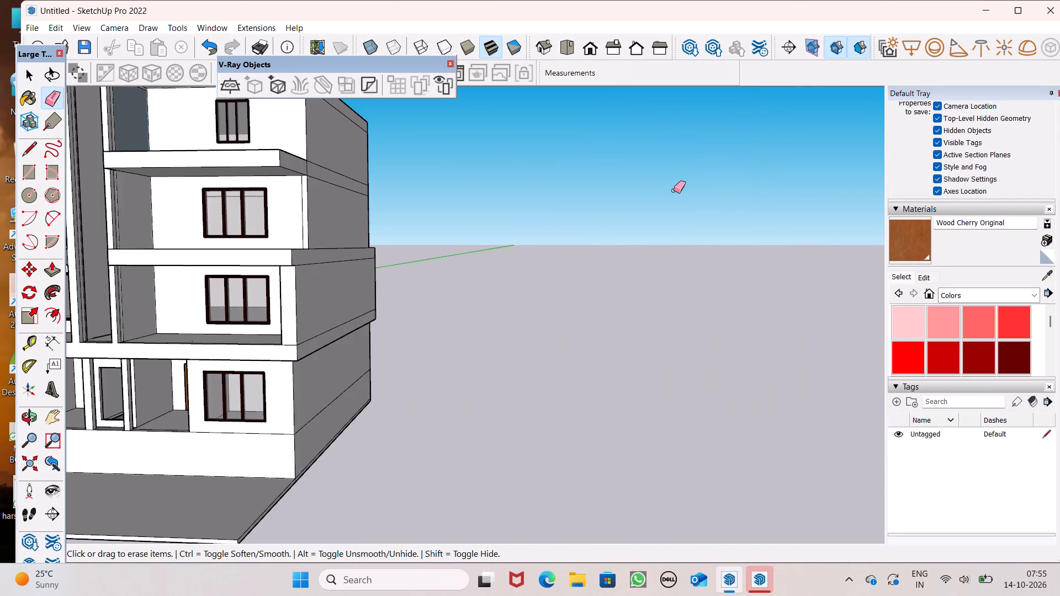
scroll(673, 190, "down", 6)
scroll(520, 188, "up", 7)
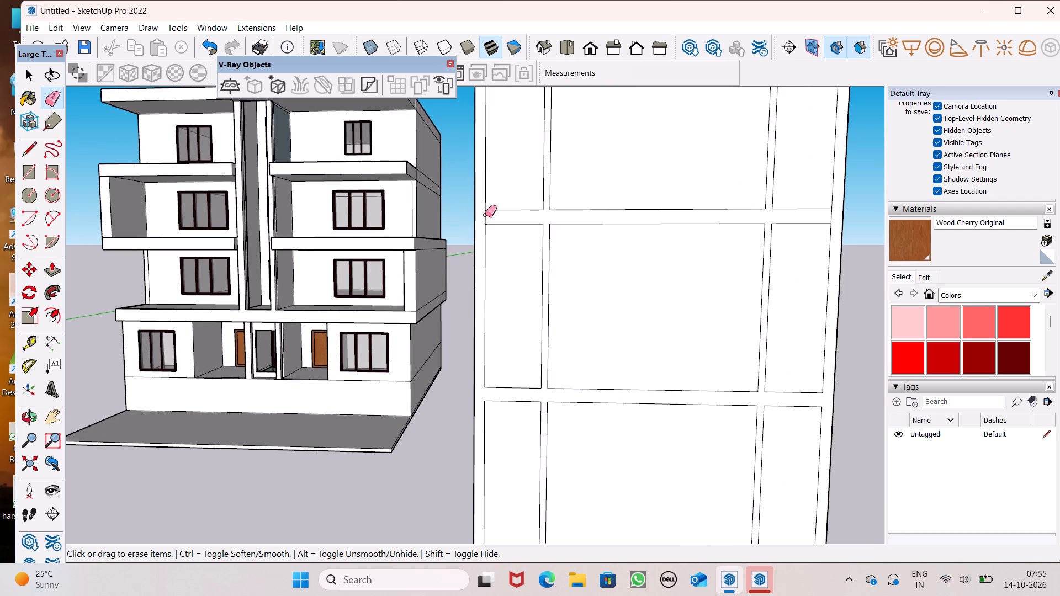
left_click_drag(489, 216, 481, 218)
scroll(491, 238, "down", 7)
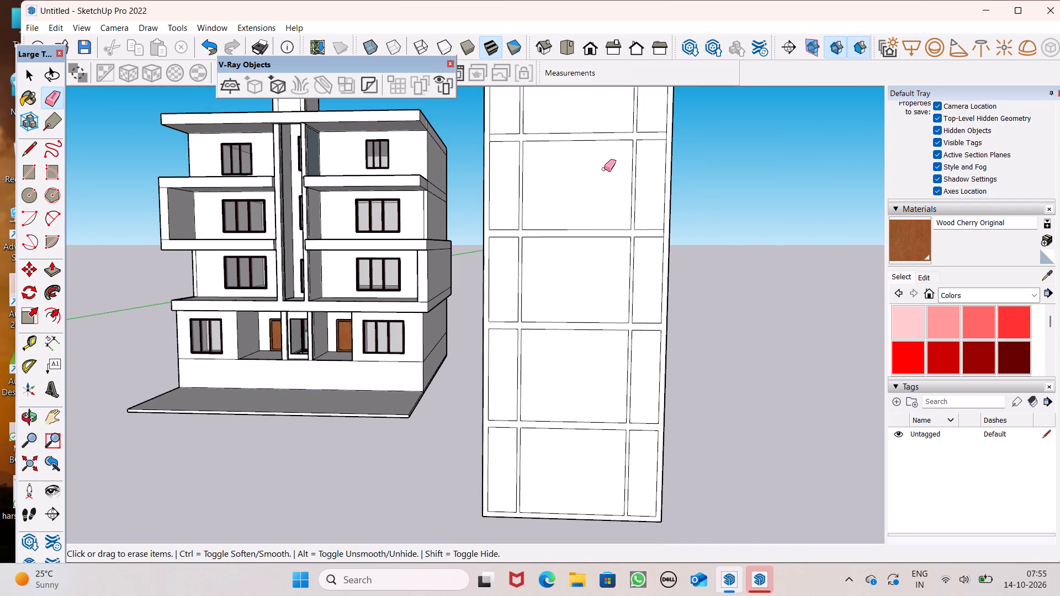
scroll(667, 209, "up", 5)
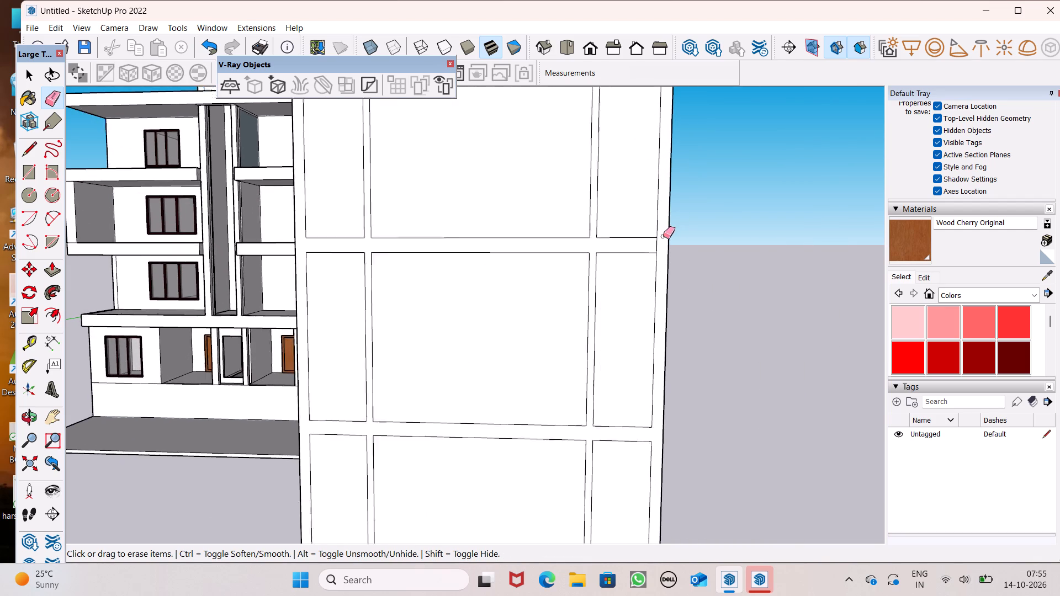
scroll(663, 236, "up", 3)
left_click_drag(651, 251, 643, 254)
left_click_drag(648, 247, 655, 247)
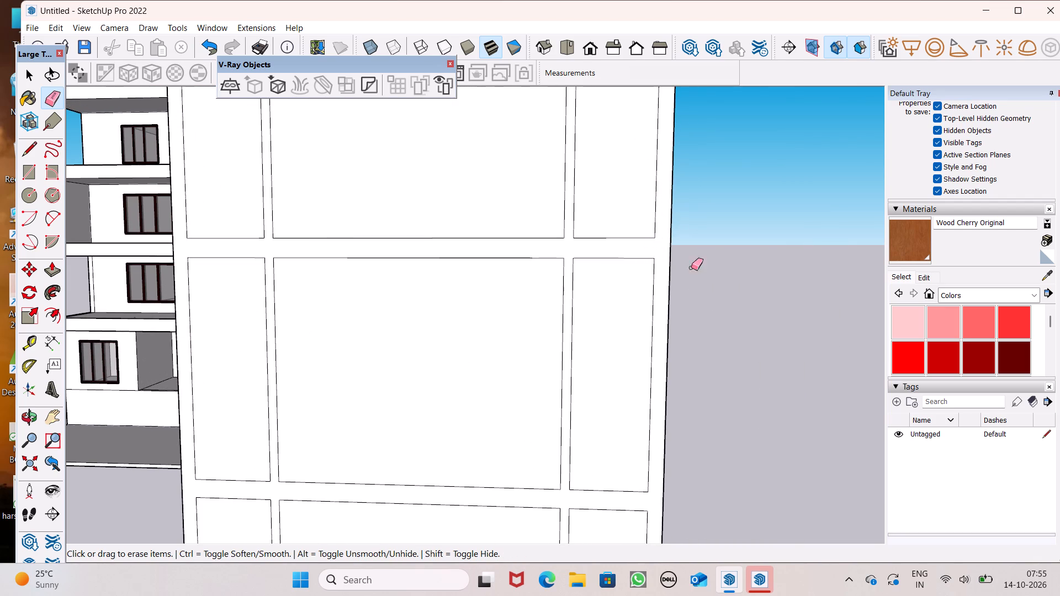
Erase the short edges separating both ends of the topmost horizontal strip from the panel's side borders.
scroll(701, 285, "down", 9)
scroll(667, 216, "up", 6)
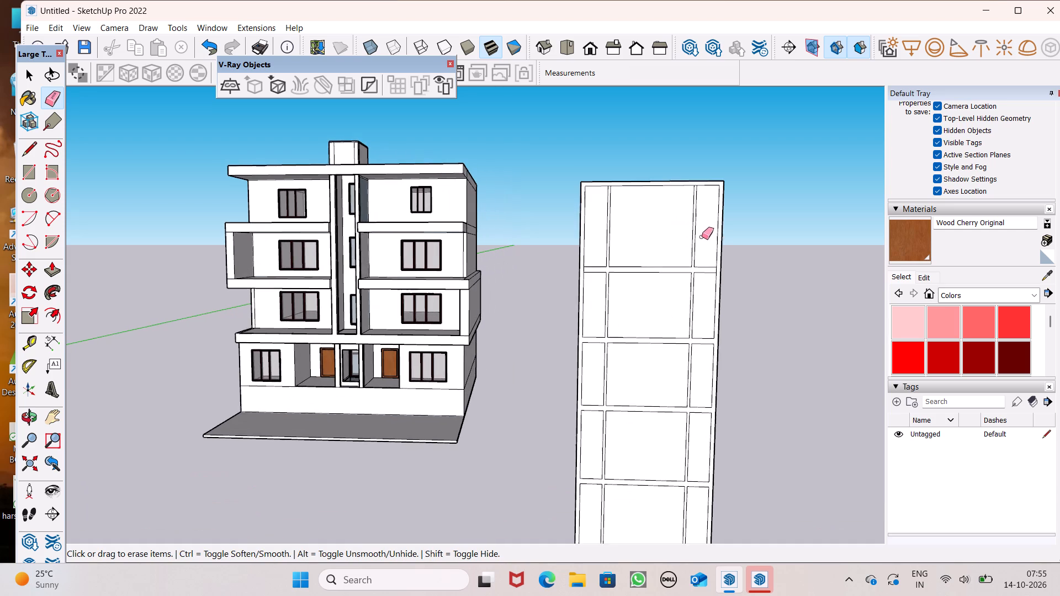
scroll(702, 237, "up", 7)
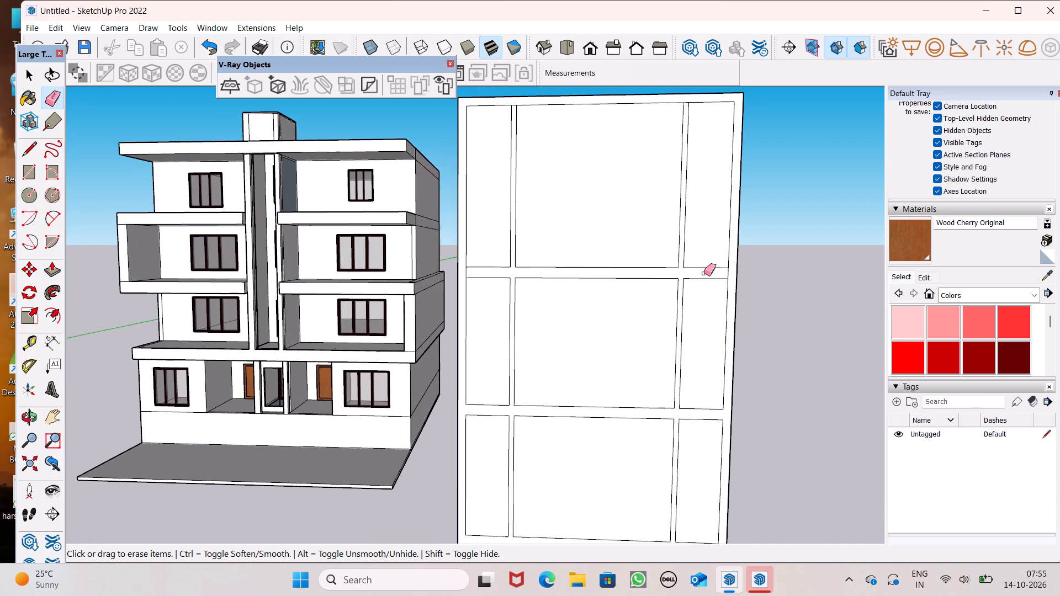
scroll(730, 272, "up", 4)
left_click(730, 272)
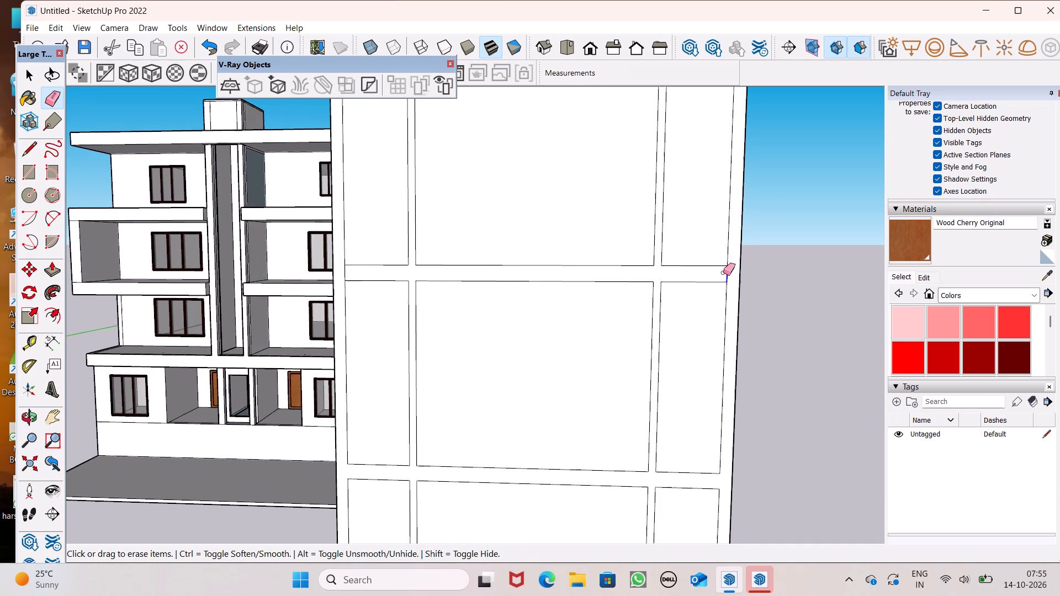
scroll(724, 267, "down", 5)
scroll(484, 258, "up", 3)
scroll(483, 259, "down", 1)
scroll(483, 263, "up", 5)
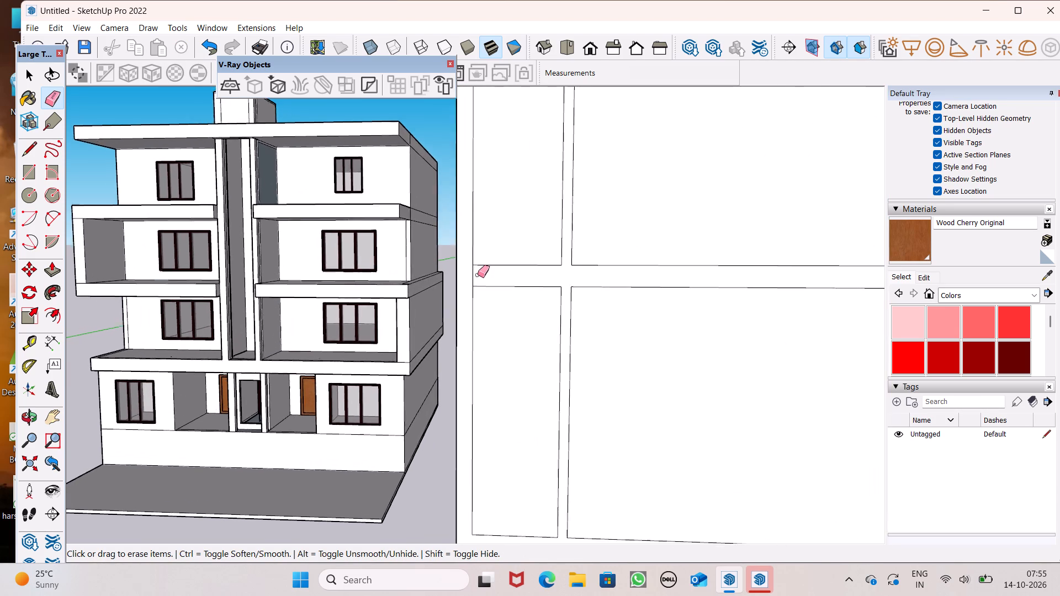
scroll(478, 275, "up", 2)
left_click_drag(474, 280, 465, 281)
scroll(540, 298, "down", 11)
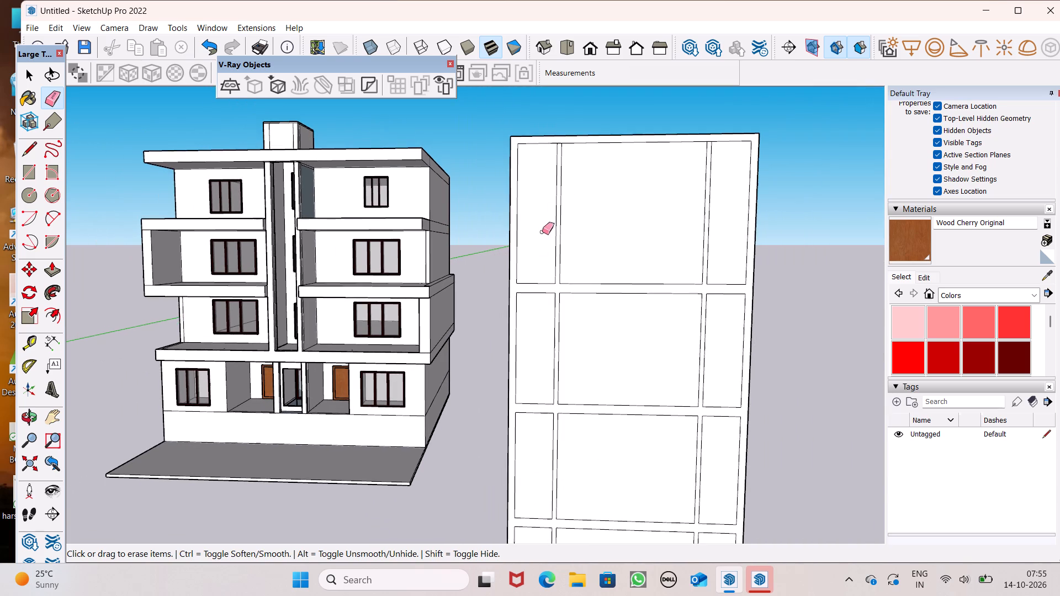
Erase the short edges separating the upper ends of both vertical strips from the panel's top border.
scroll(555, 118, "up", 3)
scroll(552, 136, "down", 1)
scroll(552, 137, "up", 8)
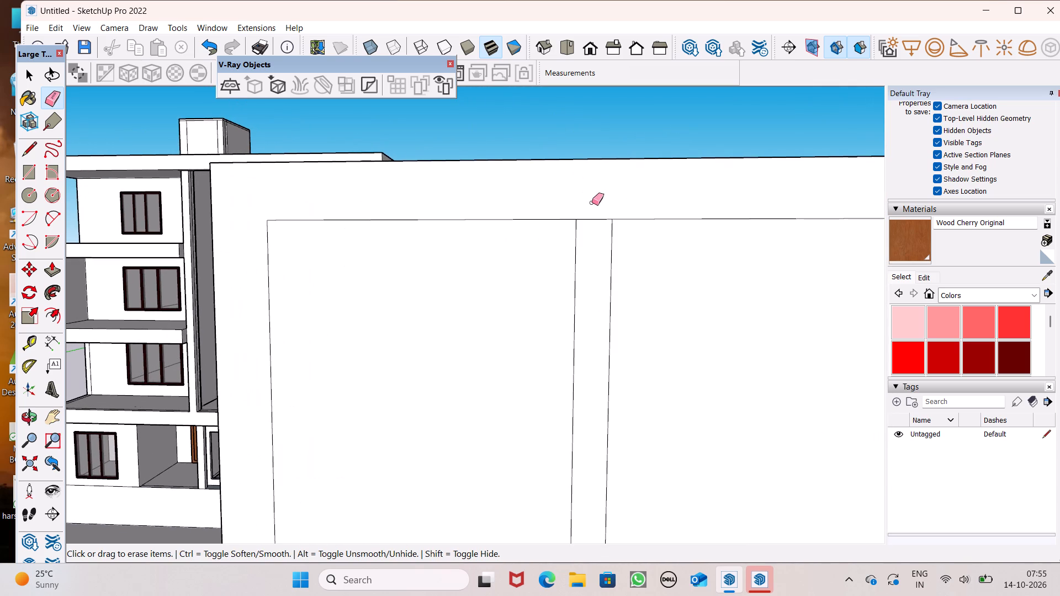
left_click_drag(595, 212, 593, 230)
scroll(582, 194, "down", 5)
scroll(535, 184, "down", 9)
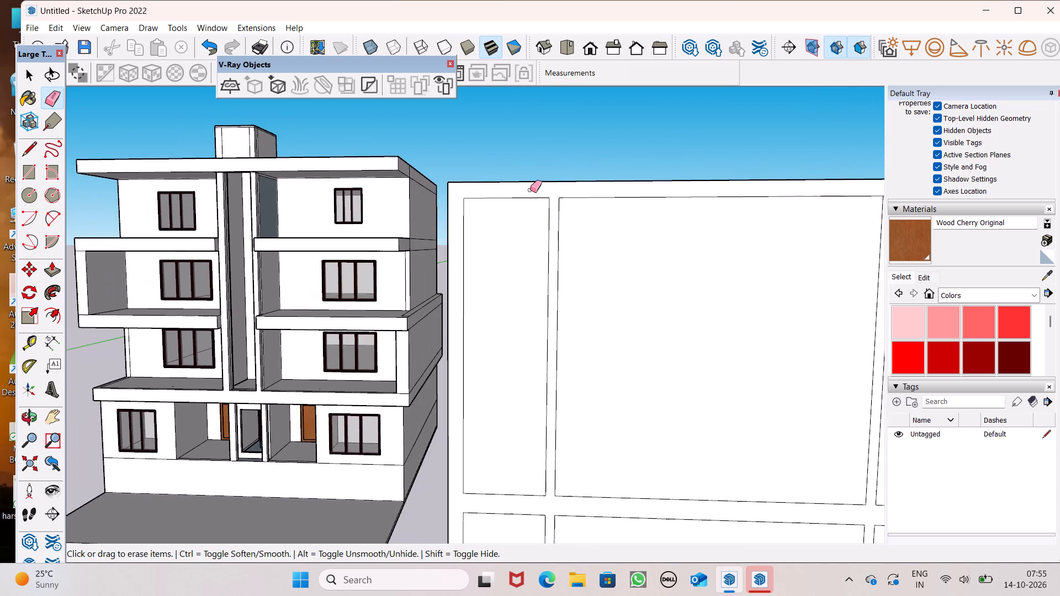
scroll(530, 190, "down", 7)
scroll(738, 203, "up", 6)
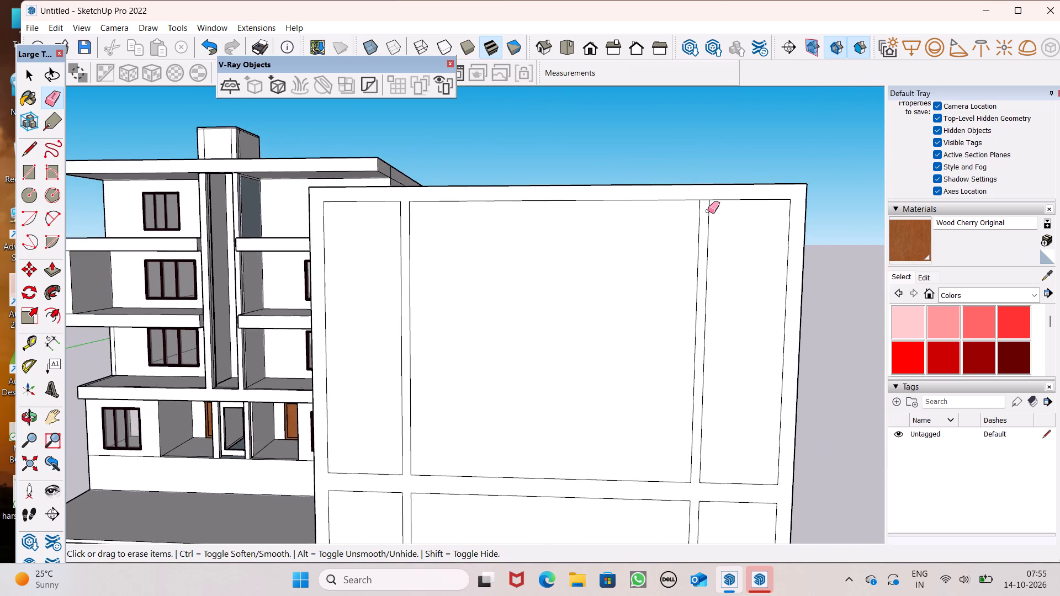
scroll(708, 210, "up", 15)
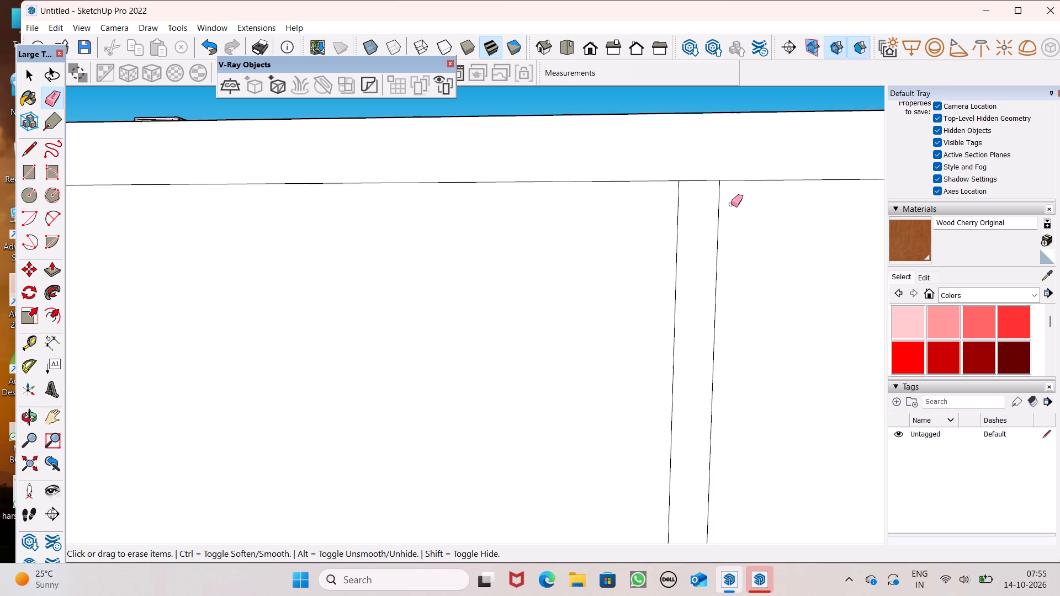
scroll(731, 204, "up", 1)
left_click_drag(706, 168, 697, 184)
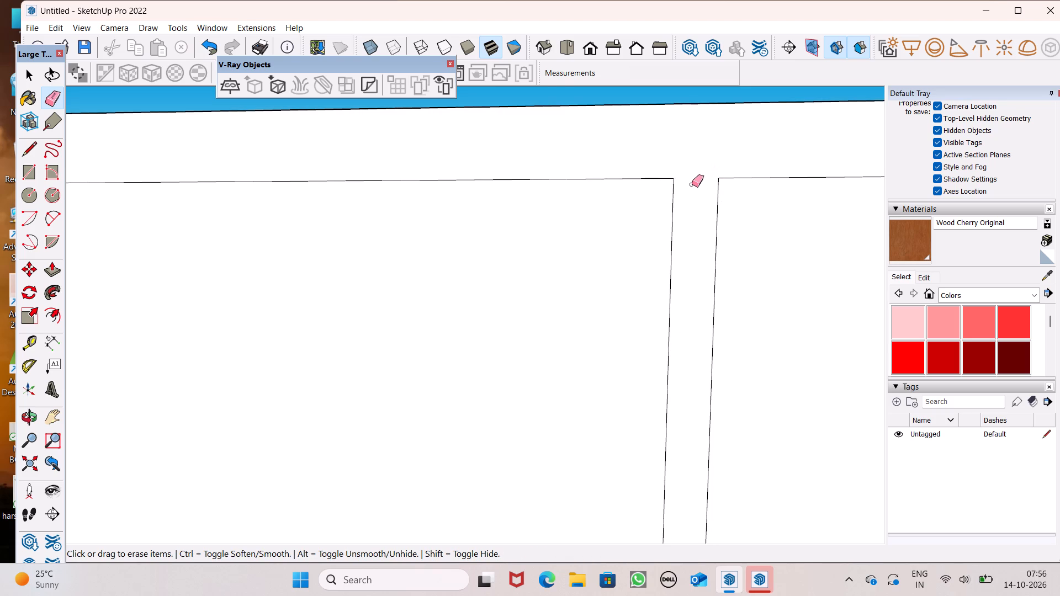
Paint the front face of the tall panel's merged grid frame with Color A08.
scroll(692, 184, "down", 5)
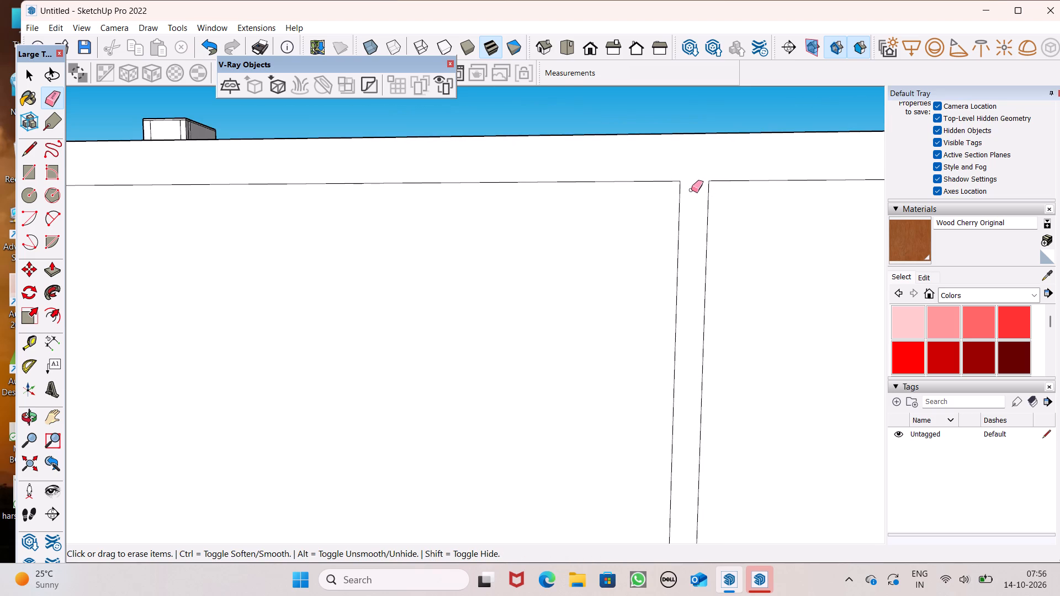
scroll(709, 174, "down", 8)
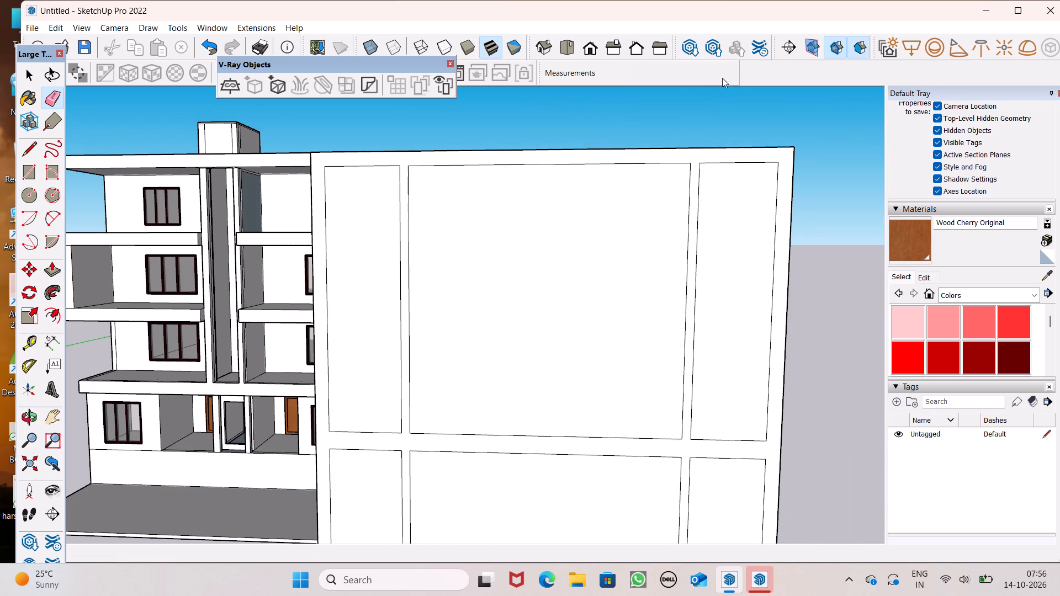
left_click(755, 67)
key("space")
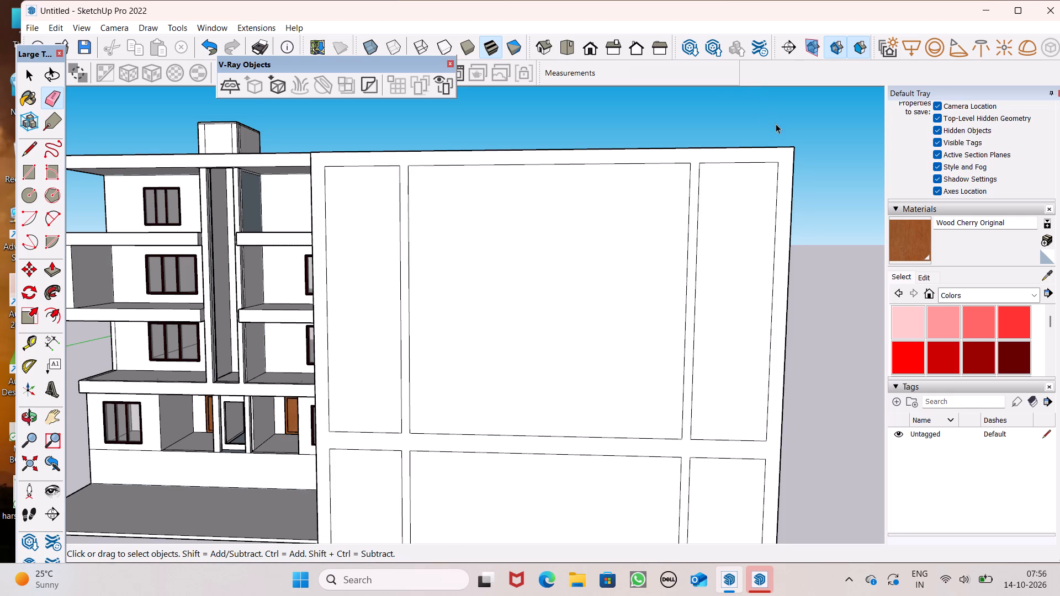
scroll(776, 124, "down", 3)
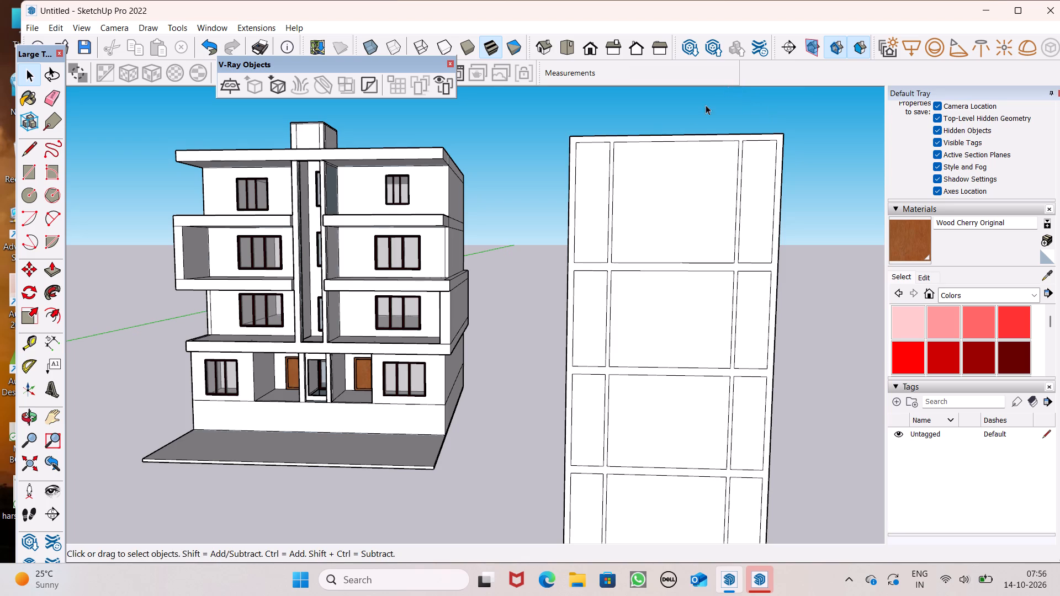
left_click(1017, 363)
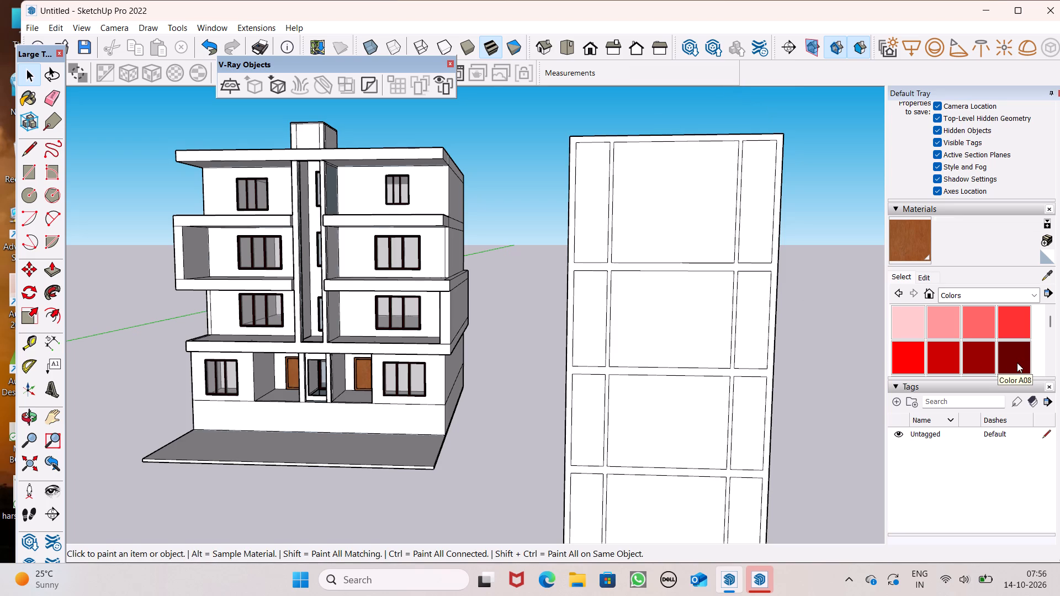
left_click(981, 296)
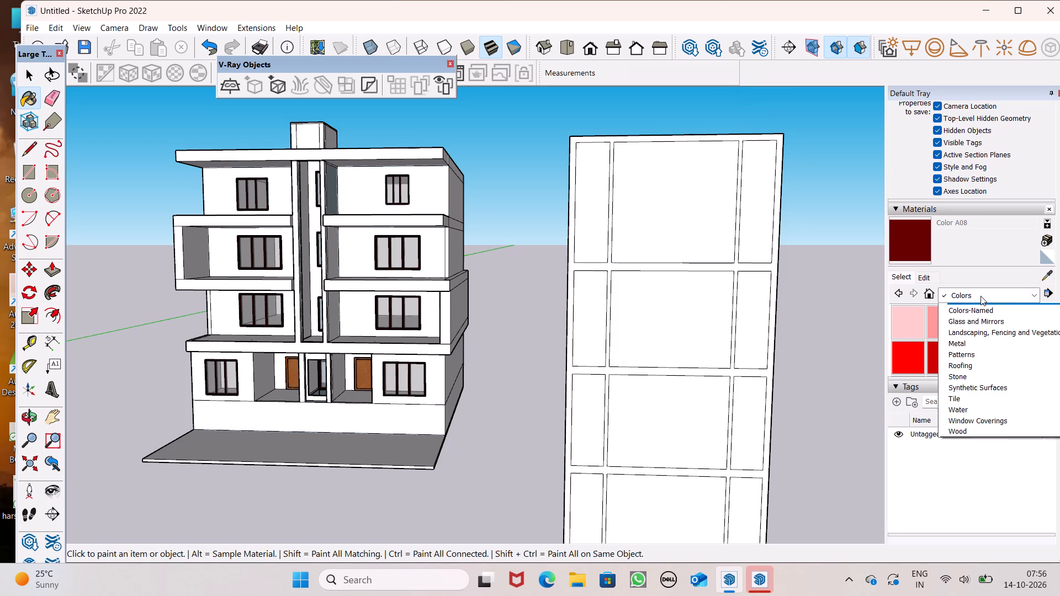
left_click(900, 233)
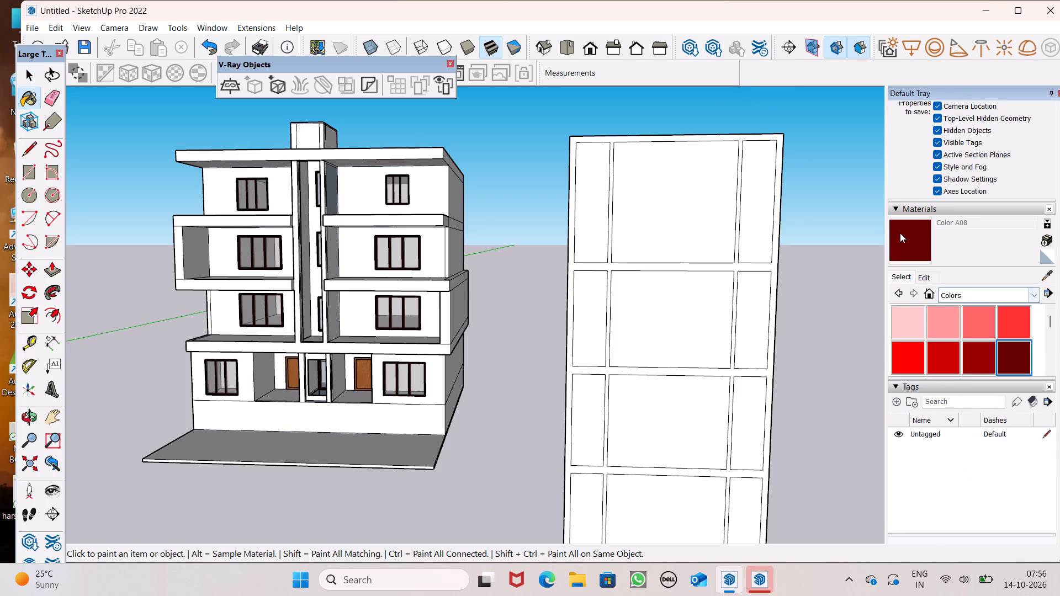
scroll(751, 148, "up", 8)
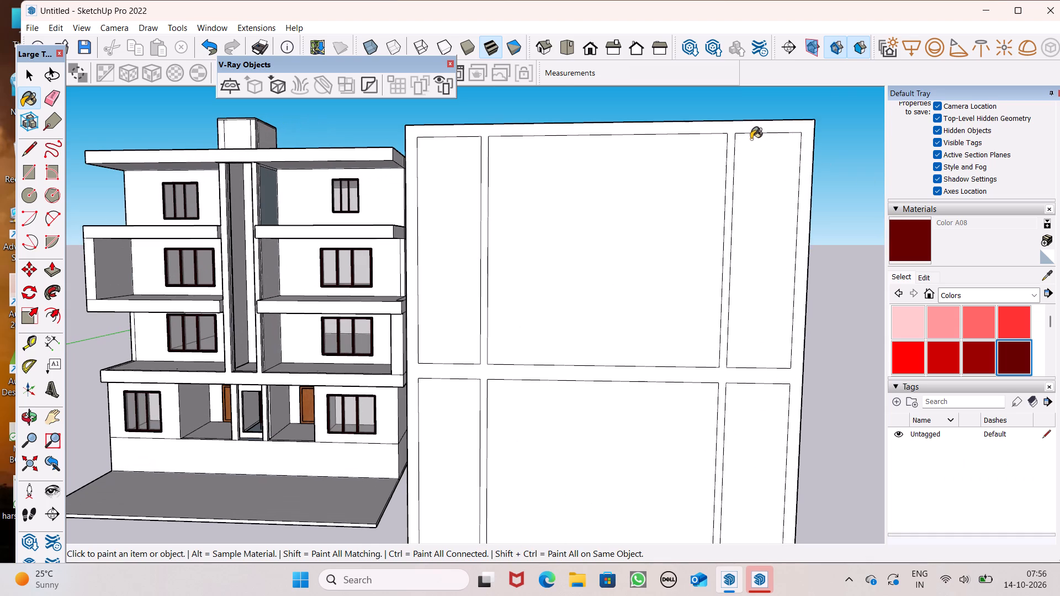
left_click(746, 126)
Edit the frame's dark-red material, setting its red value to 76.
scroll(756, 129, "down", 6)
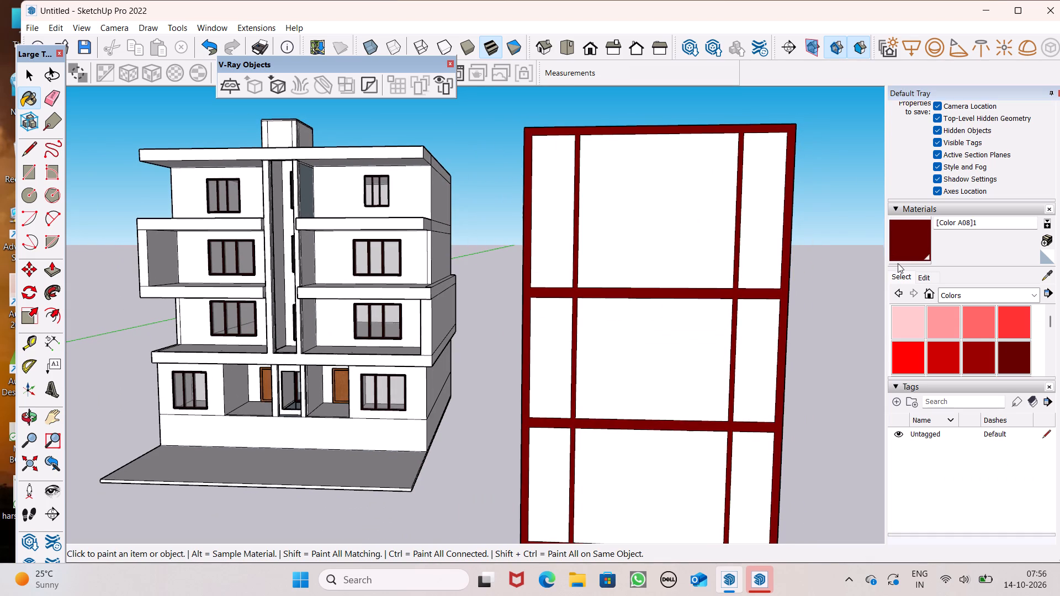
left_click(924, 278)
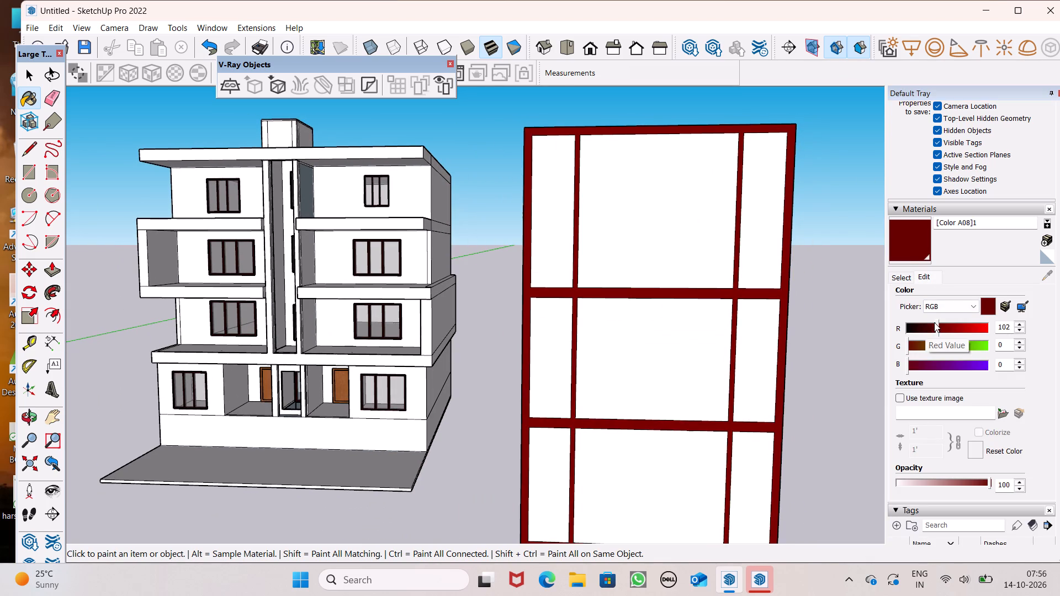
left_click(934, 322)
Paint the grid frame's face on the rear side of the panel with the edited dark-red [Color A08]1 material.
scroll(826, 254, "down", 8)
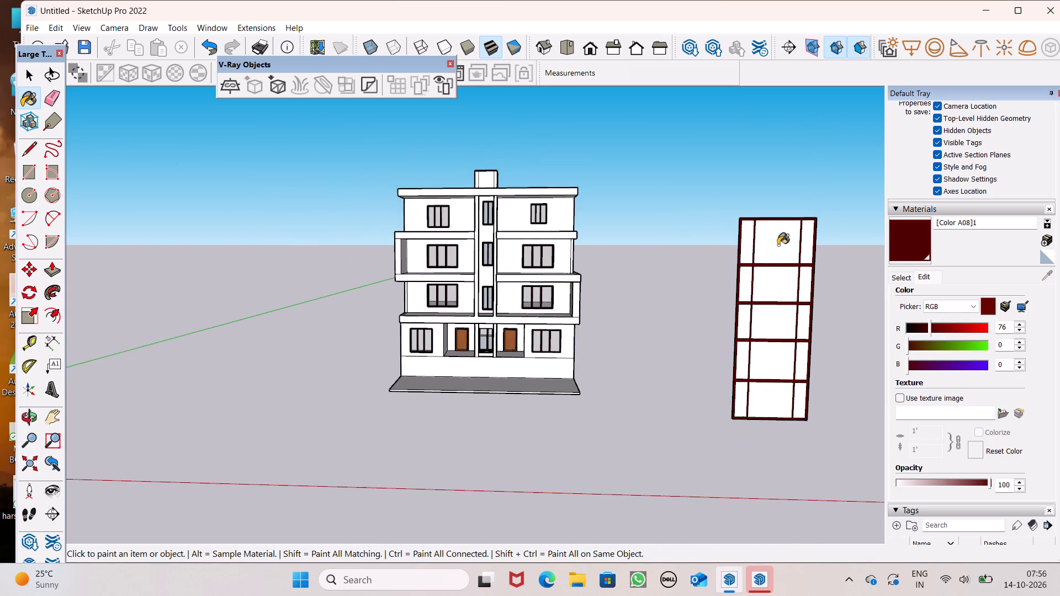
scroll(643, 248, "down", 5)
middle_click_drag(714, 311, 163, 339)
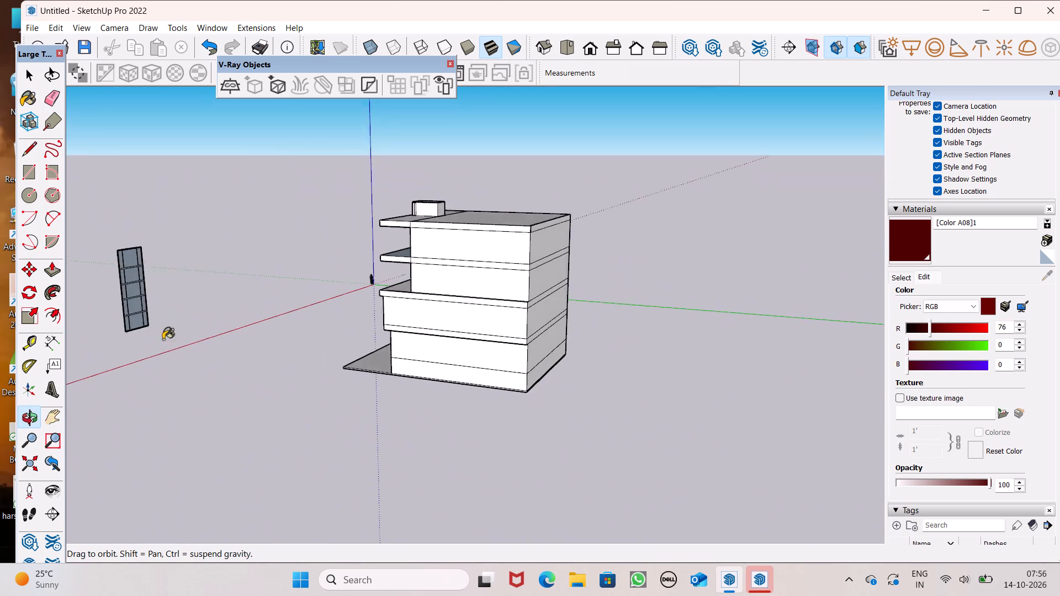
middle_click_drag(163, 339, 163, 344)
scroll(116, 300, "up", 7)
scroll(145, 359, "up", 6)
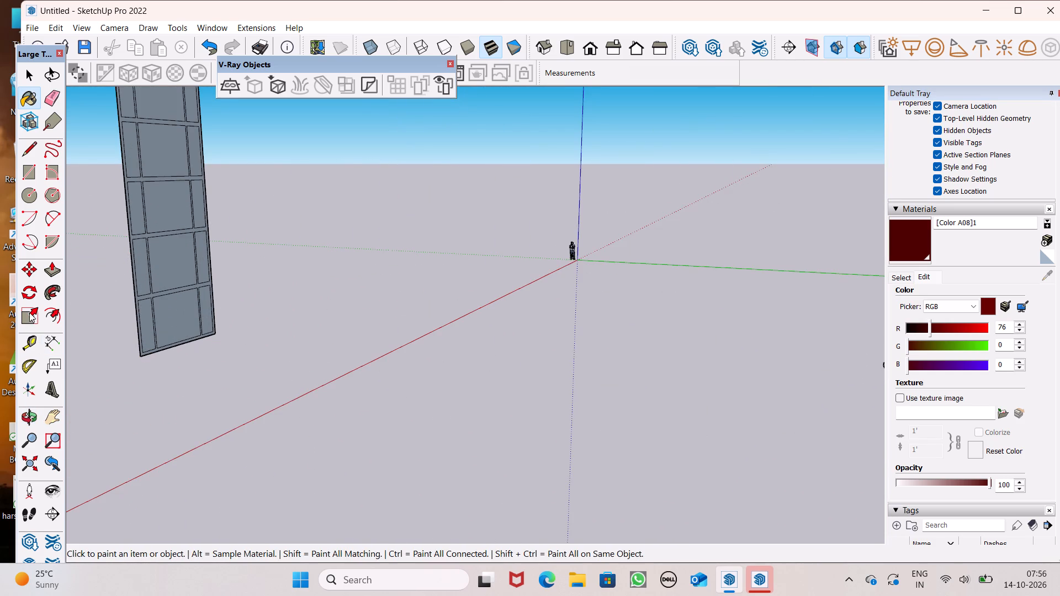
left_click(54, 268)
scroll(161, 329, "up", 4)
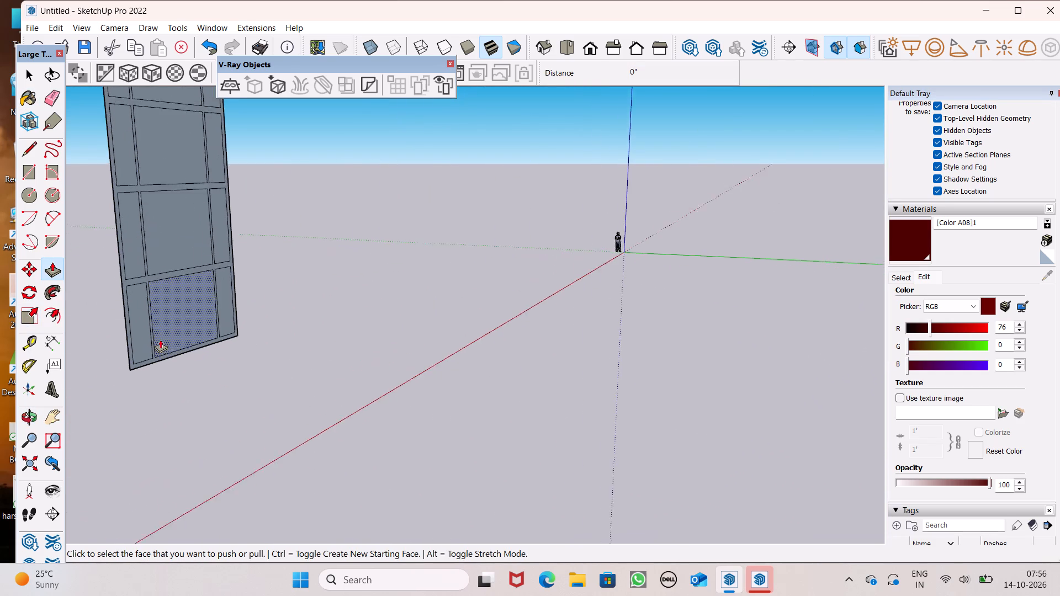
scroll(160, 339, "up", 2)
left_click(897, 249)
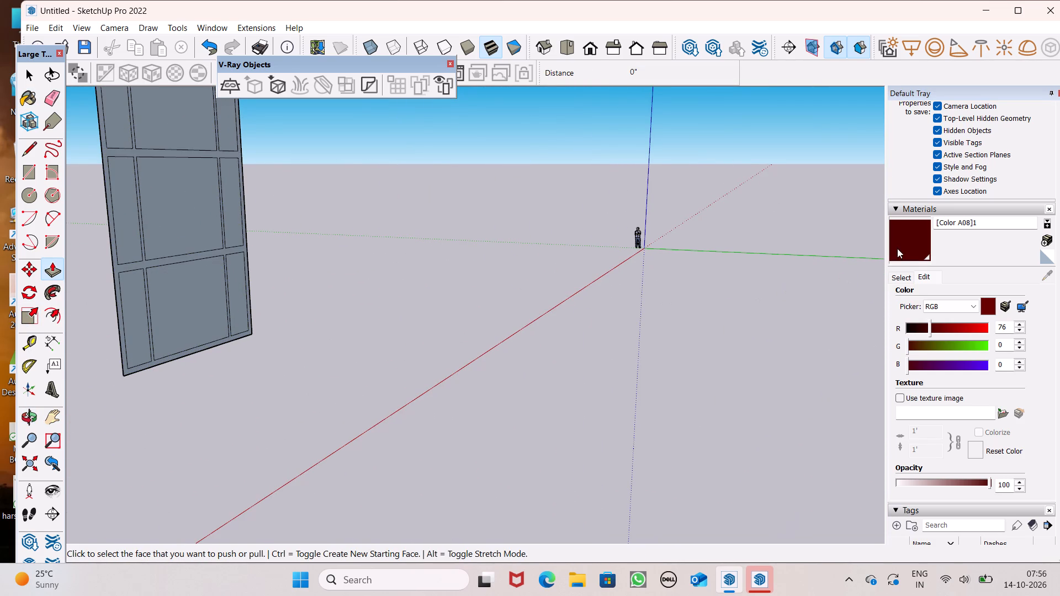
scroll(280, 312, "up", 6)
left_click(245, 360)
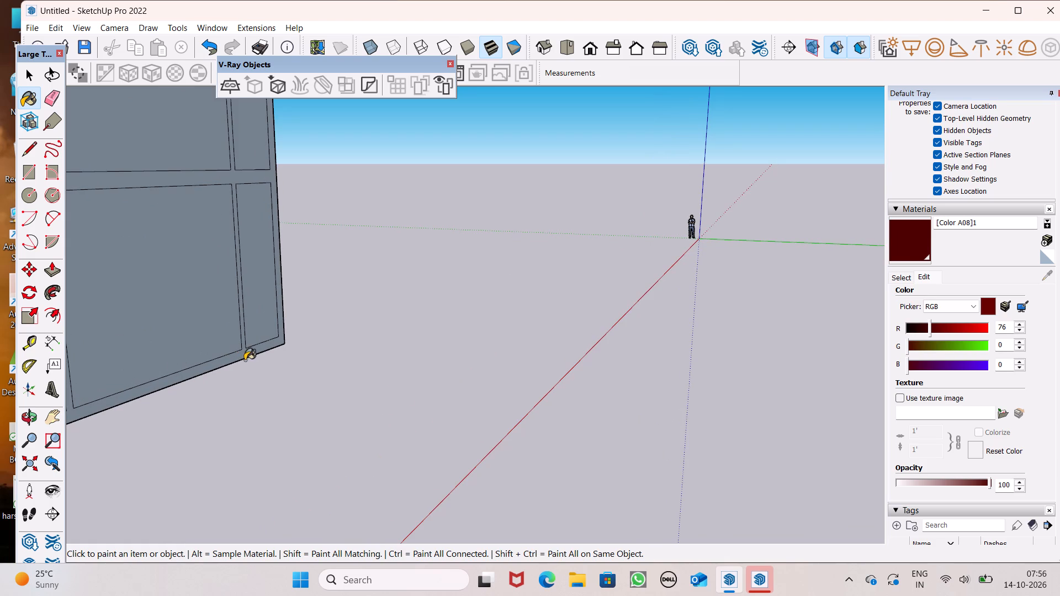
left_click(242, 356)
Push/Pull the grid frame's rear face outward by 6".
scroll(400, 303, "down", 7)
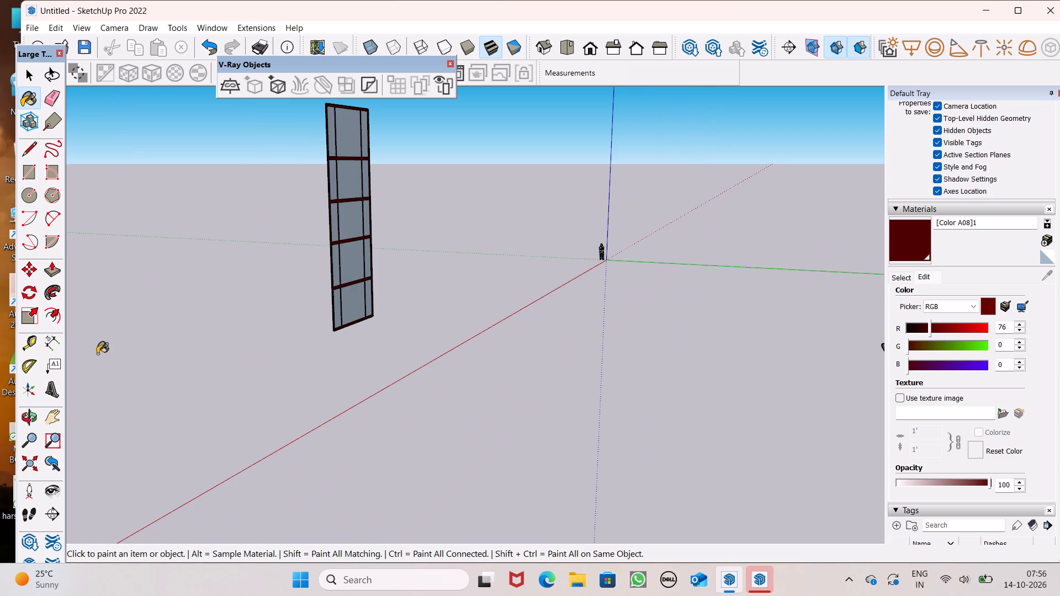
left_click(54, 268)
scroll(263, 287, "up", 7)
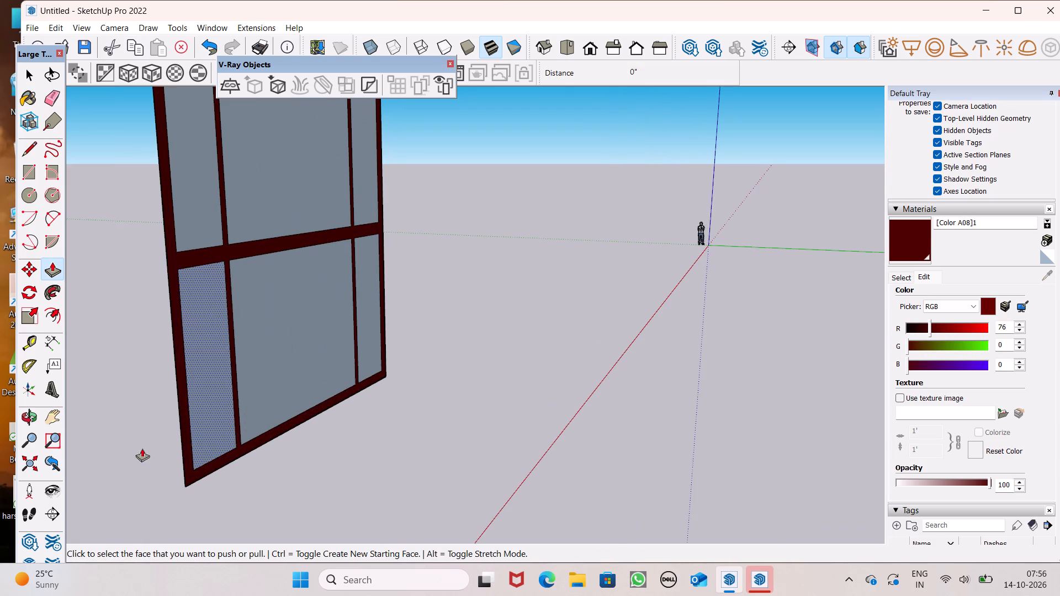
left_click_drag(193, 473, 211, 486)
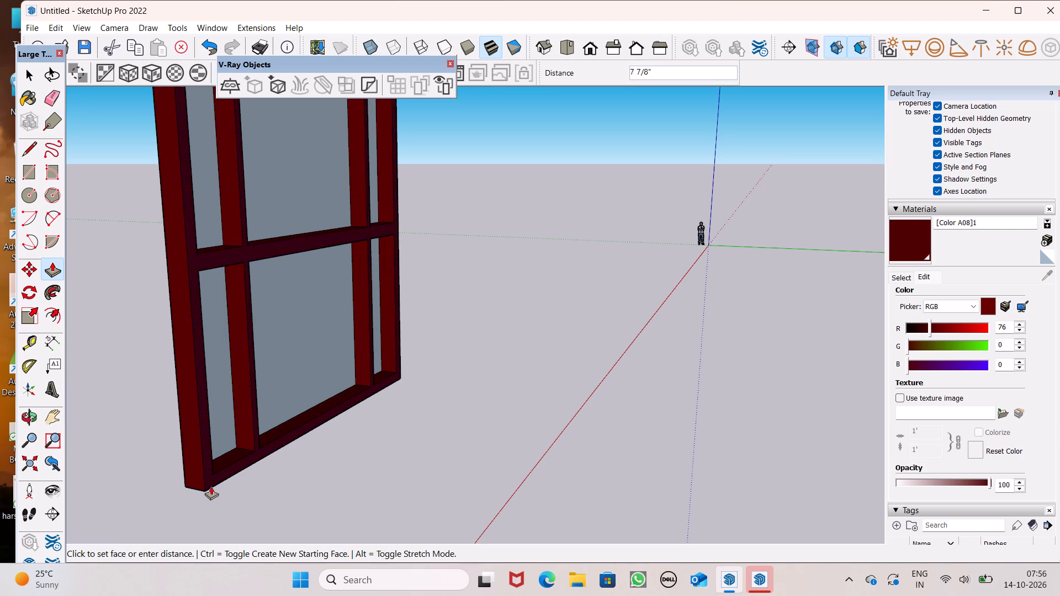
left_click_drag(211, 486, 214, 485)
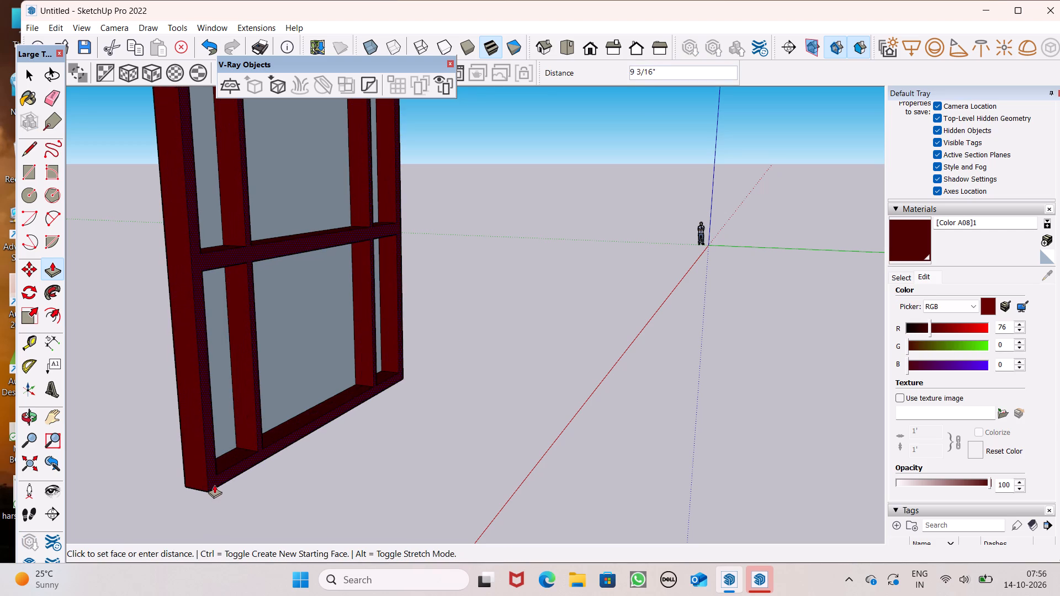
left_click_drag(214, 485, 217, 484)
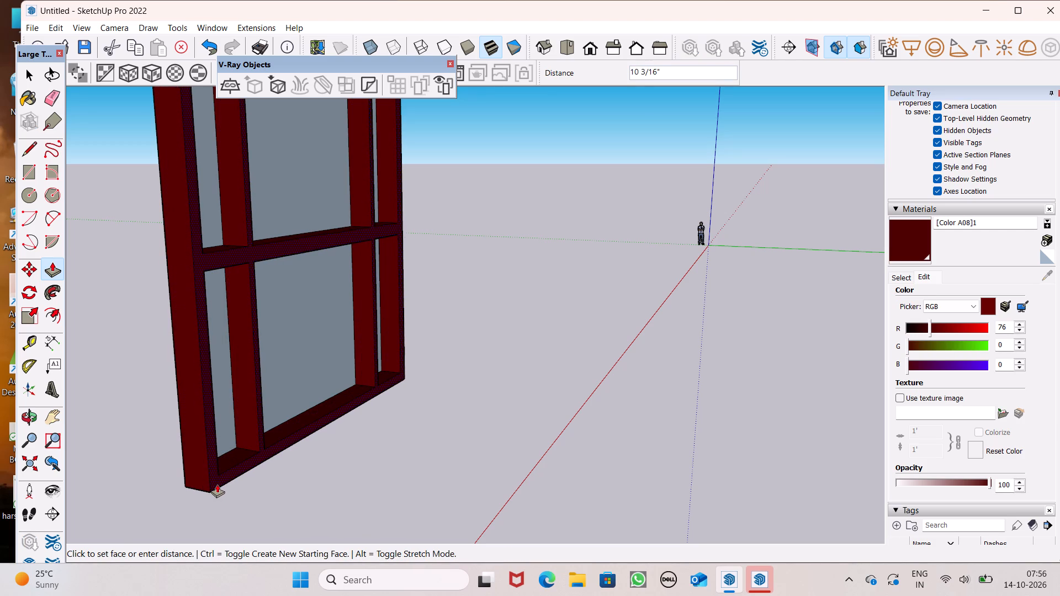
left_click_drag(217, 484, 218, 484)
key("6")
key("shift+quotedbl")
key("Return")
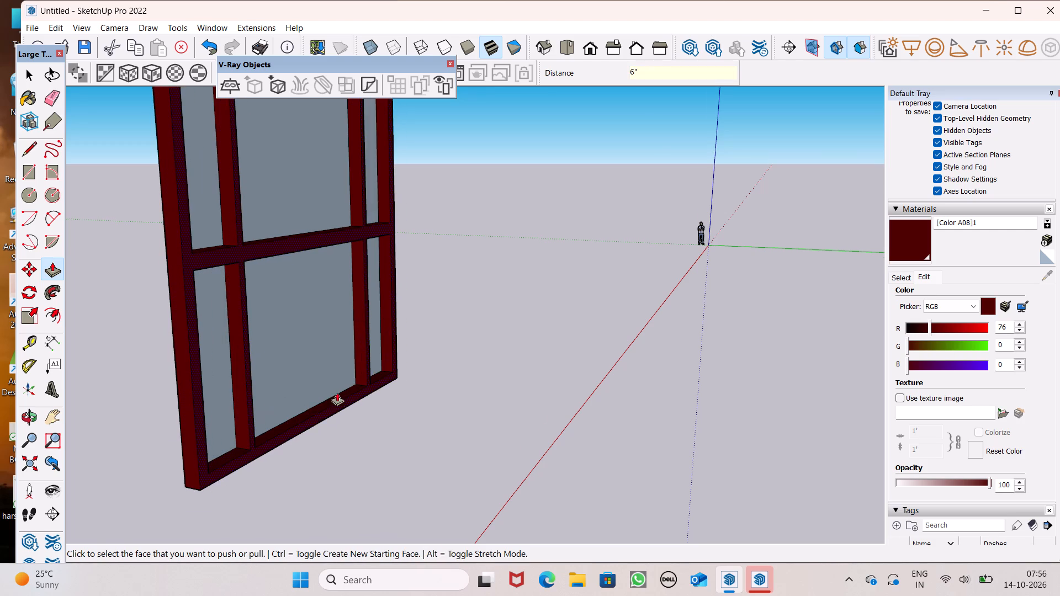
Paint all six panes in the panel's two lowest rows with Translucent Glass Gray from the Glass and Mirrors materials, on the front side.
scroll(337, 396, "down", 6)
middle_click_drag(336, 451, 734, 450)
scroll(468, 469, "up", 1)
key("space")
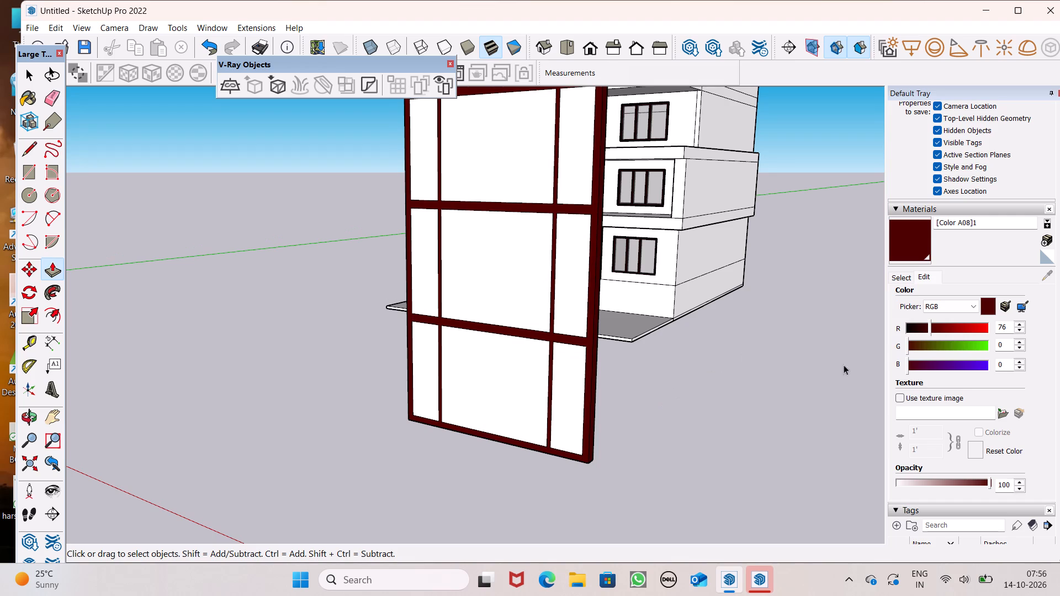
left_click(907, 281)
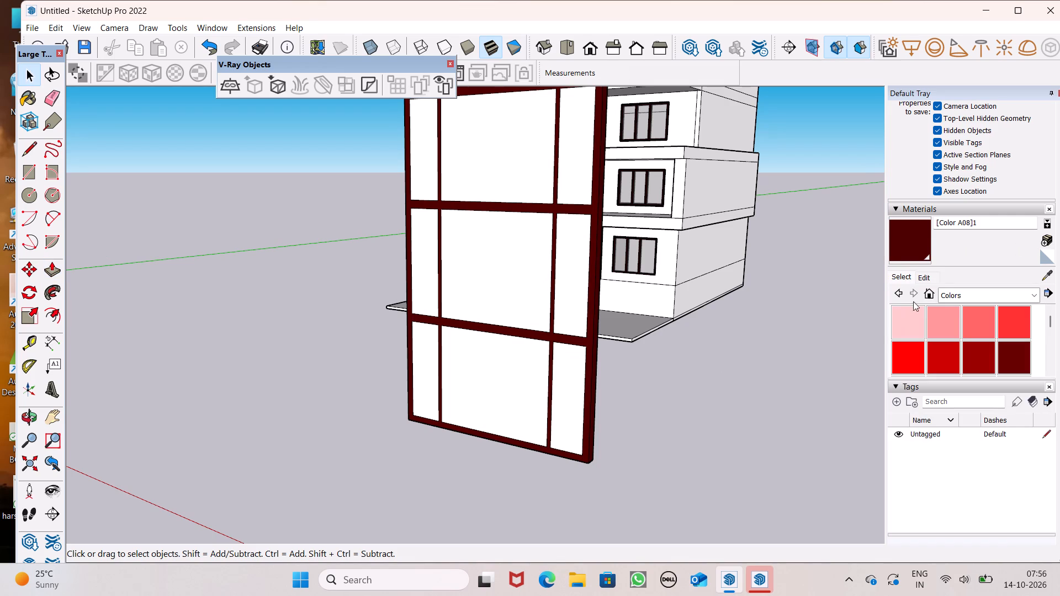
left_click(978, 296)
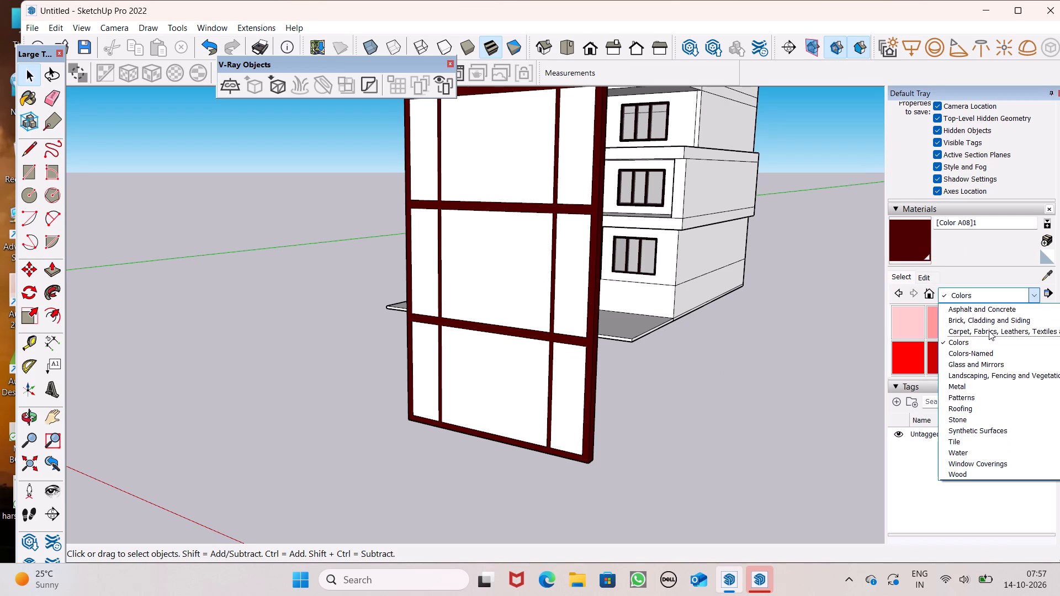
left_click(990, 363)
left_click(1010, 353)
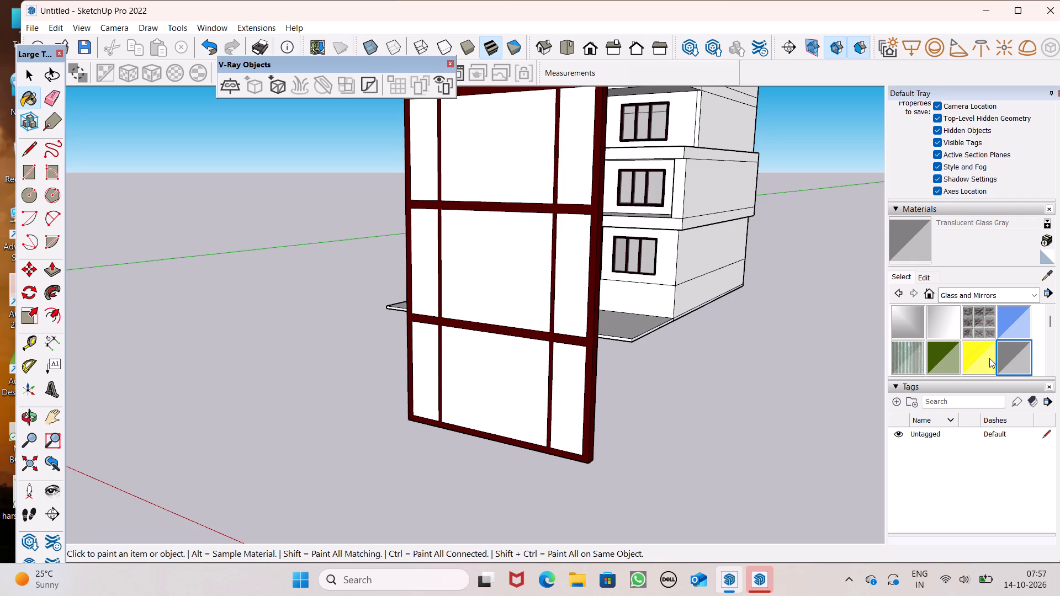
middle_click_drag(450, 364, 603, 394)
left_click(518, 300)
left_click(570, 295)
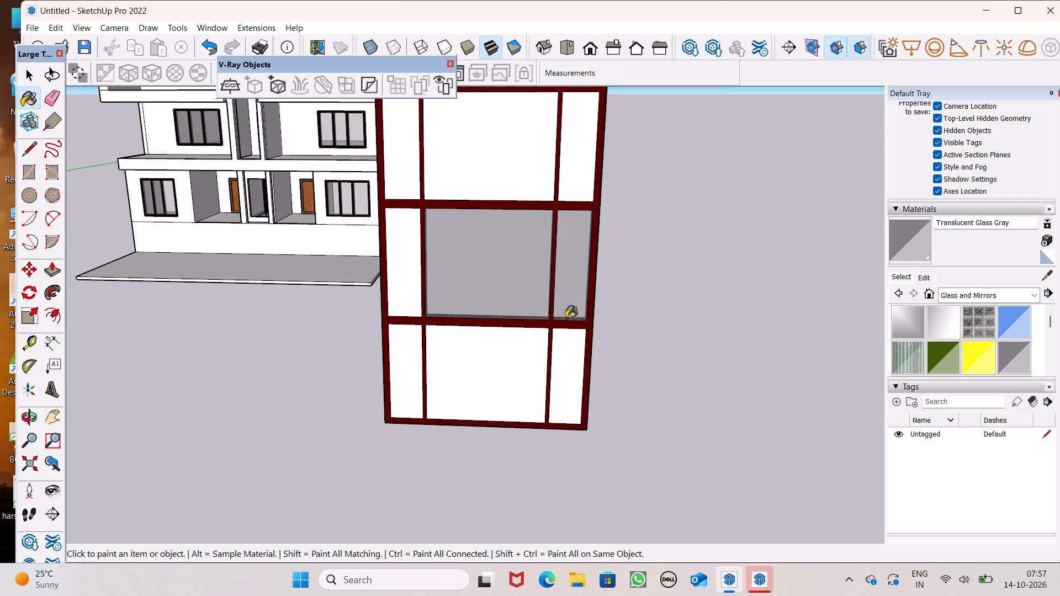
left_click(568, 352)
left_click(532, 352)
left_click(402, 284)
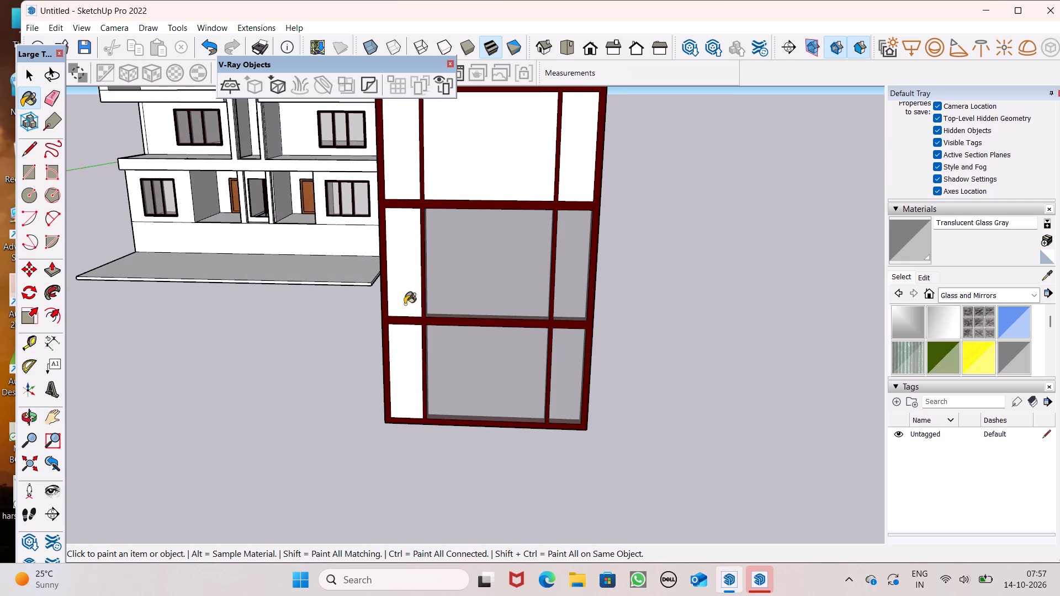
left_click(409, 357)
Paint the center and side panes in the panel's upper three rows with Translucent Glass Gray.
scroll(511, 496, "down", 8)
scroll(490, 291, "up", 2)
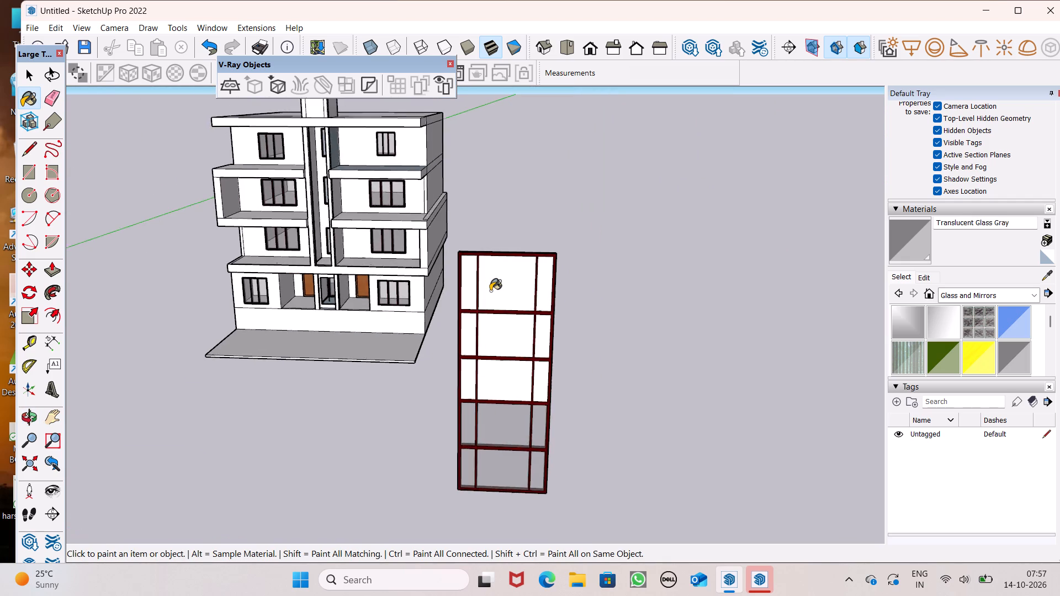
scroll(490, 291, "up", 4)
left_click(490, 290)
left_click(515, 376)
left_click_drag(542, 450, 542, 421)
left_click_drag(572, 425, 572, 419)
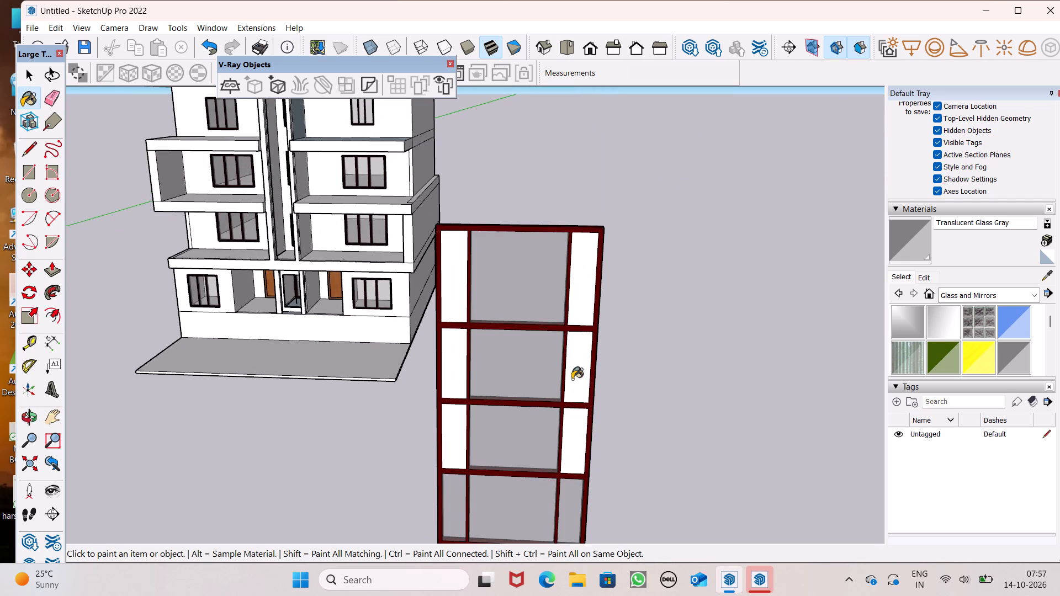
left_click(571, 372)
left_click(573, 307)
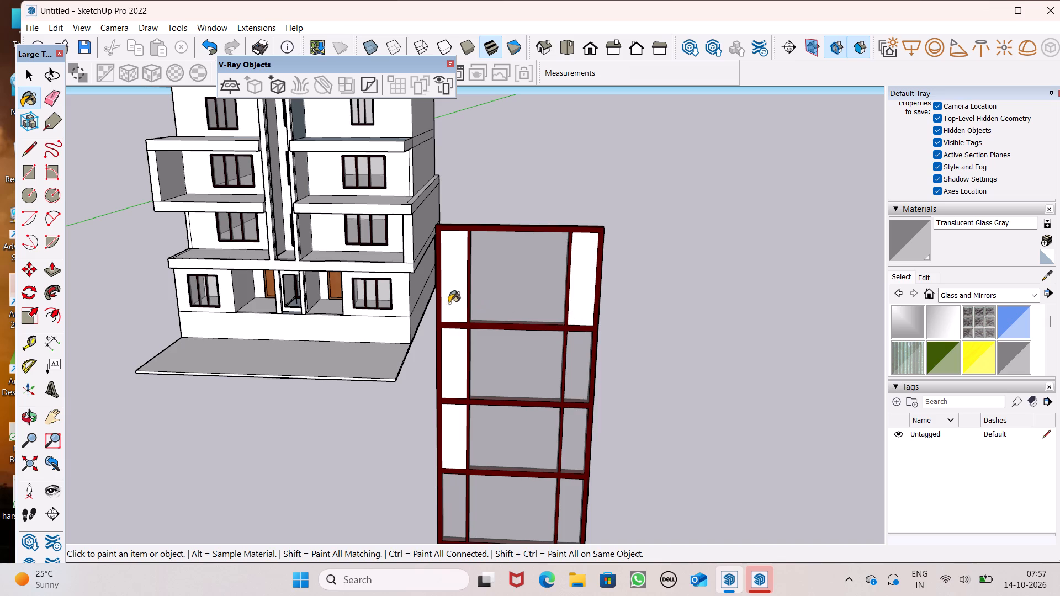
left_click(453, 302)
left_click(453, 337)
left_click(454, 436)
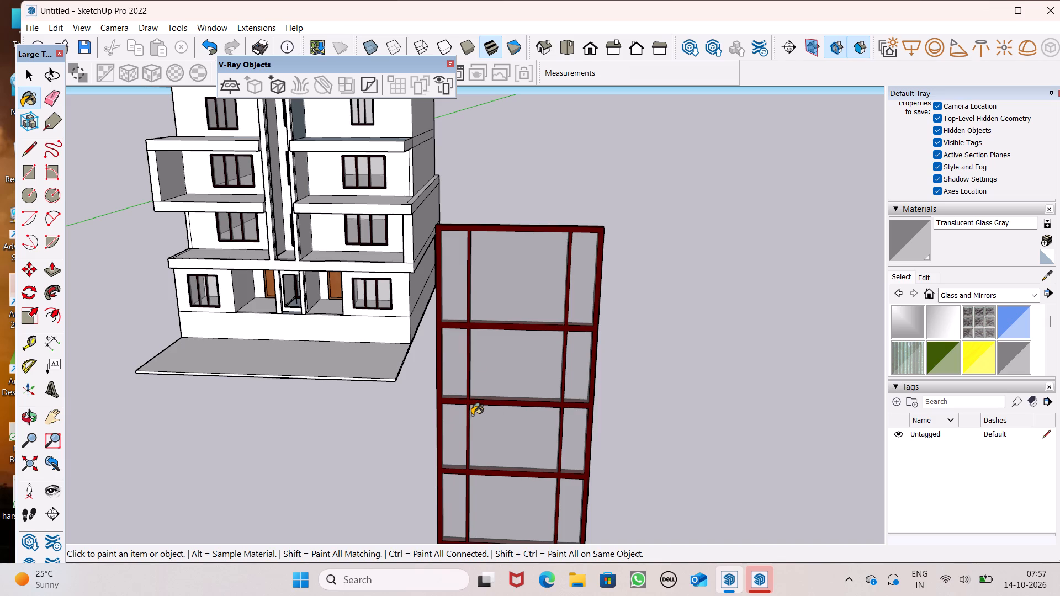
Select the whole connected glazed panel, frame and panes together, and make it a group.
key("space")
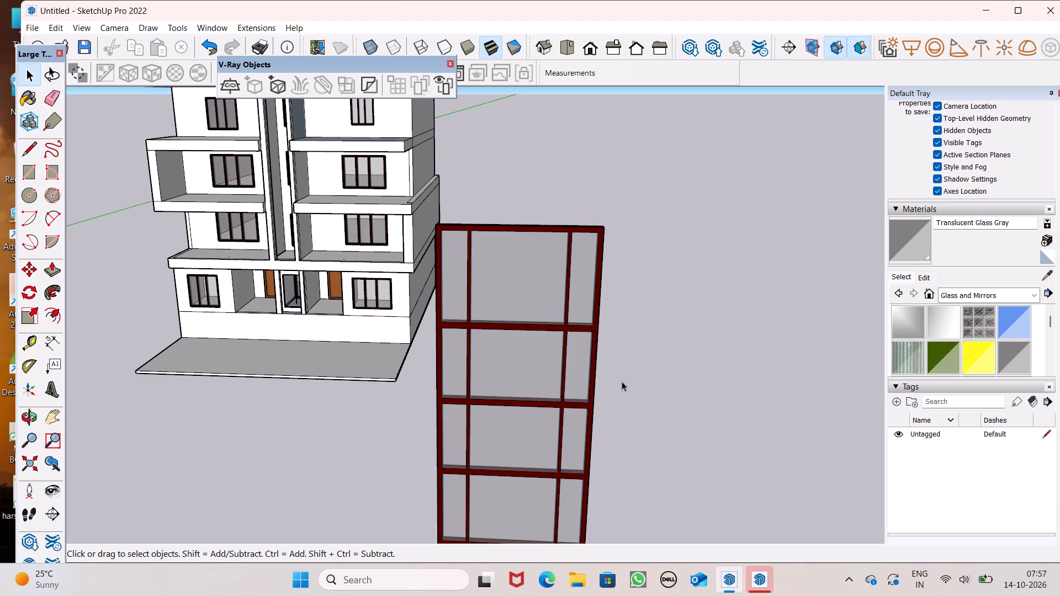
triple_click(524, 349)
triple_click(524, 347)
right_click(526, 343)
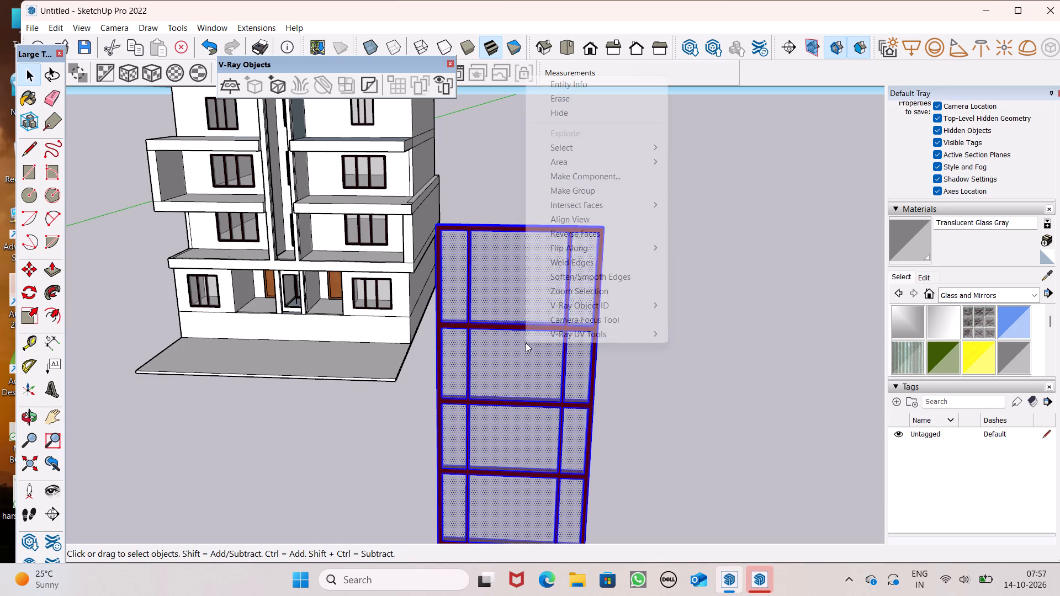
left_click(618, 194)
scroll(634, 238, "down", 7)
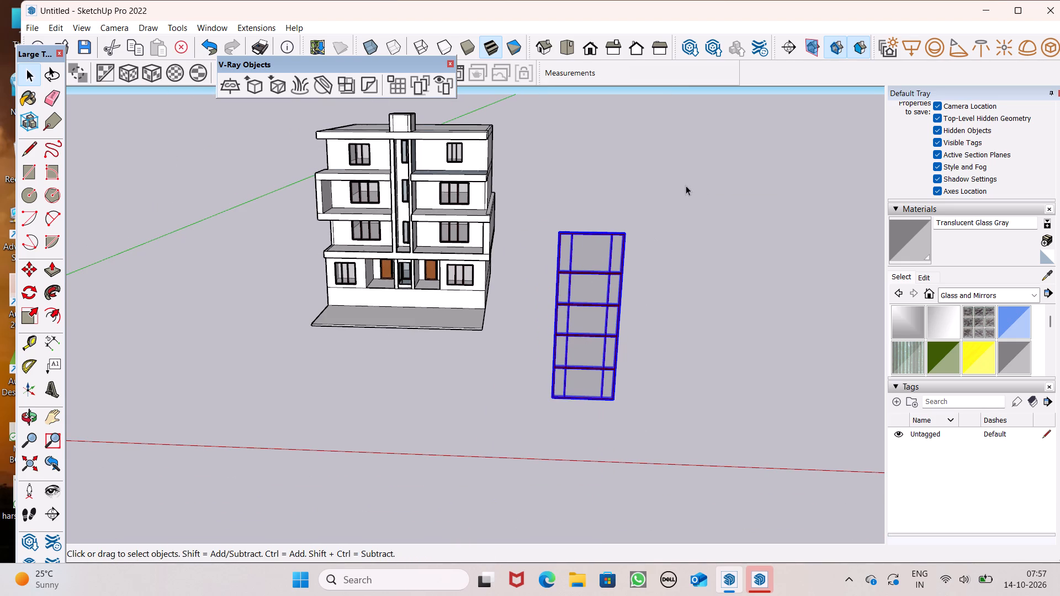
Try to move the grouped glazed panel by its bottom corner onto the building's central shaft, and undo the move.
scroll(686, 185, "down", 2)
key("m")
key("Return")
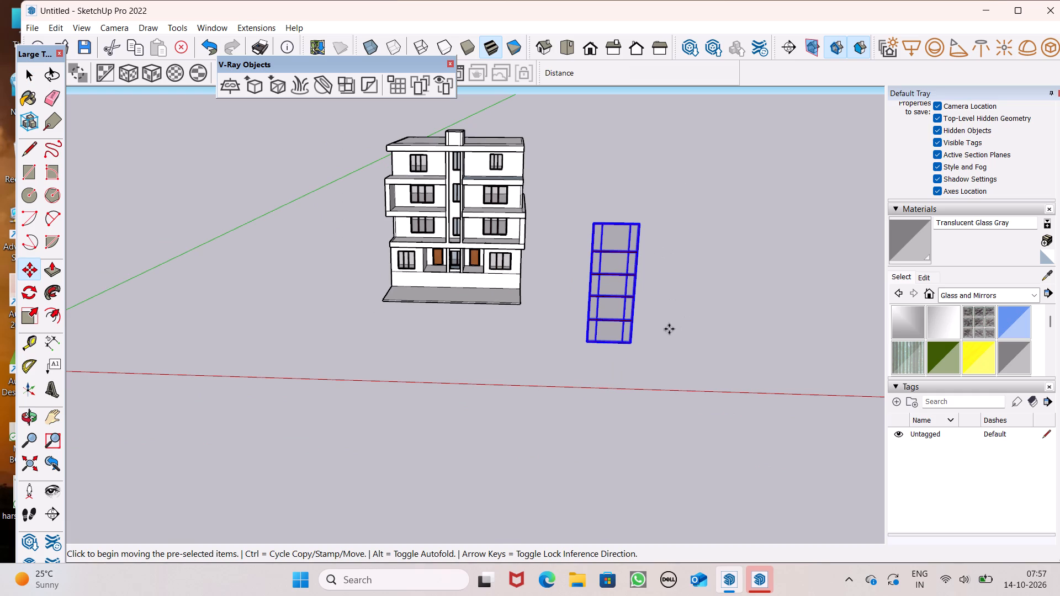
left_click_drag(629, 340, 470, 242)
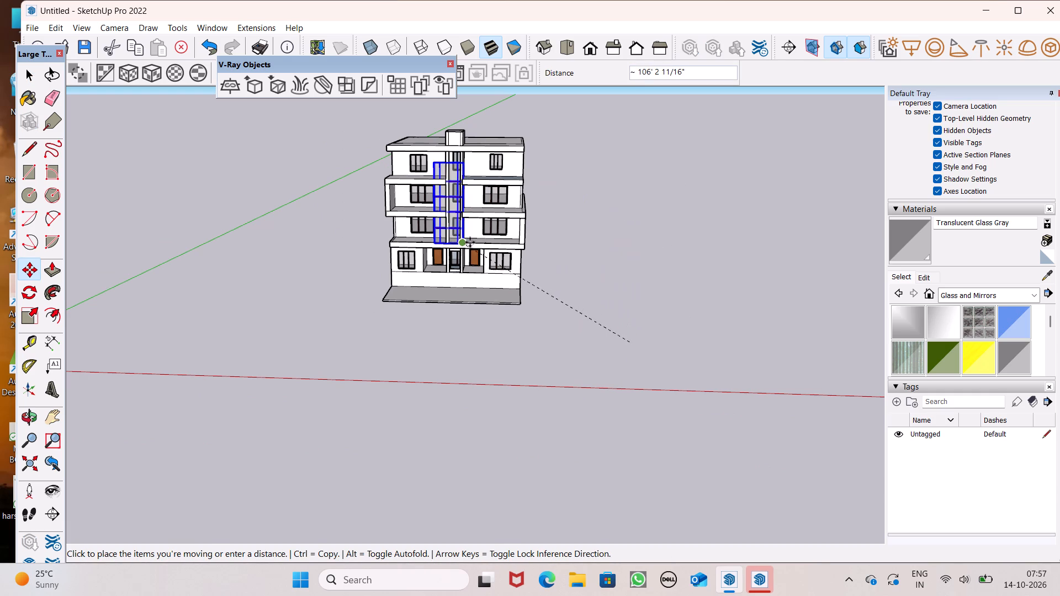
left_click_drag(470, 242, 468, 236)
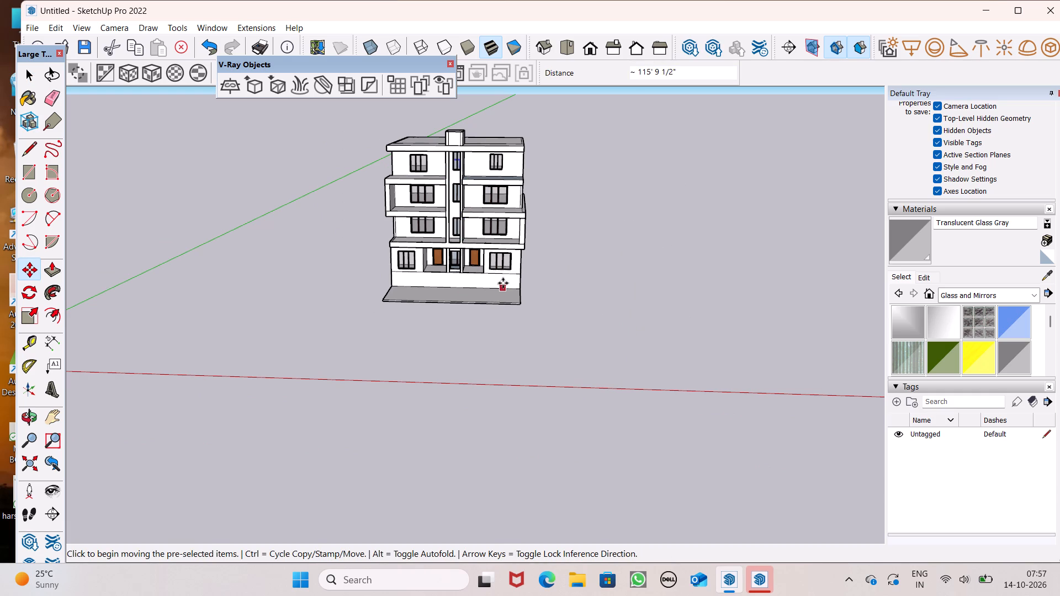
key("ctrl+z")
Move the glazed panel by its bottom corner to stand in front of the building's central entrance bay.
left_click_drag(635, 345, 548, 344)
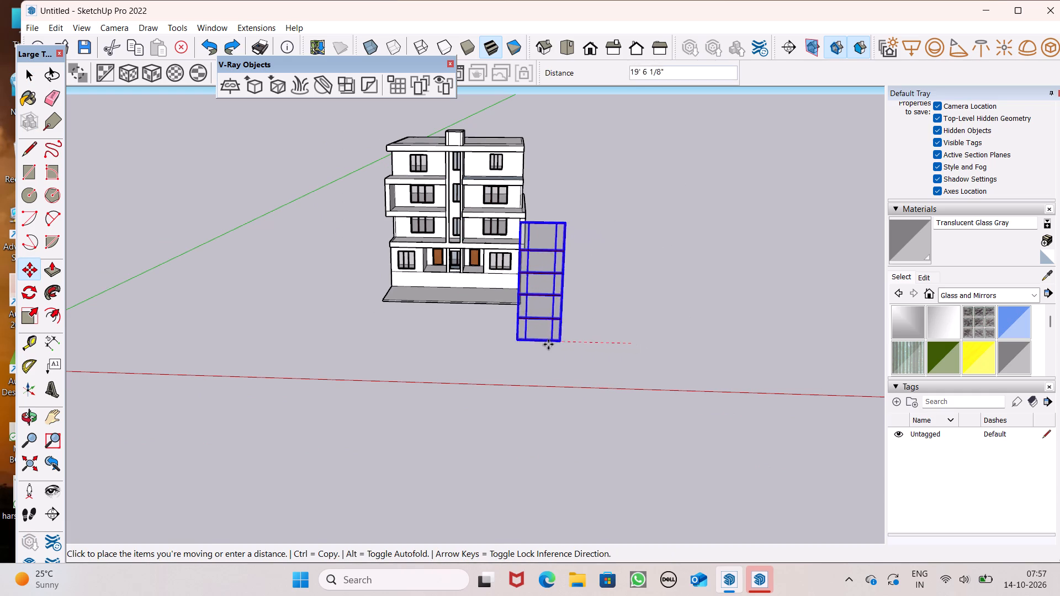
left_click_drag(548, 344, 474, 279)
Scale the panel's width along the red axis from one side edge to about 0.64.
scroll(418, 233, "up", 4)
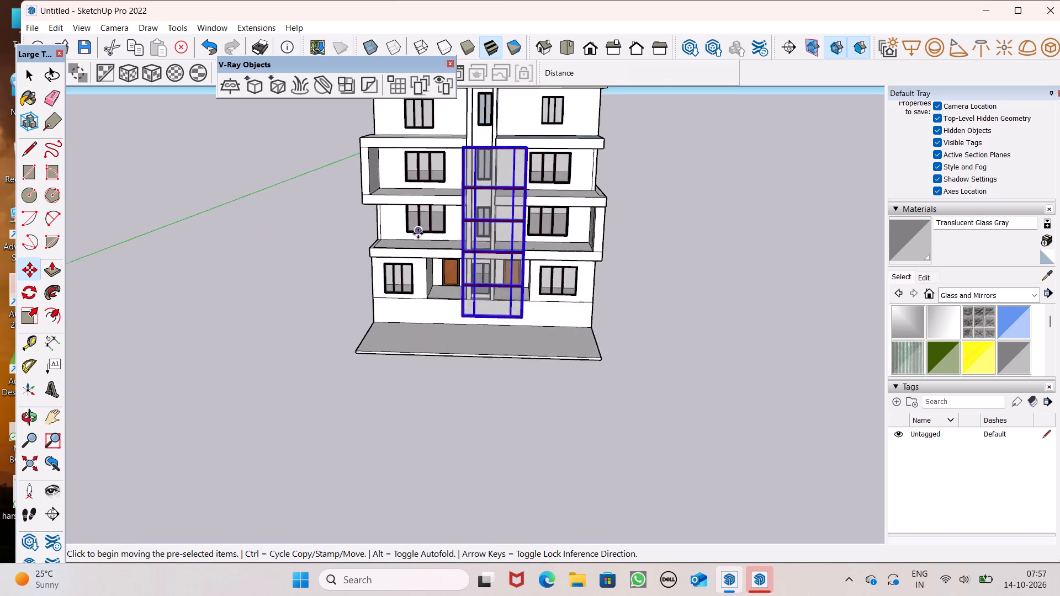
scroll(418, 233, "up", 9)
scroll(515, 274, "down", 6)
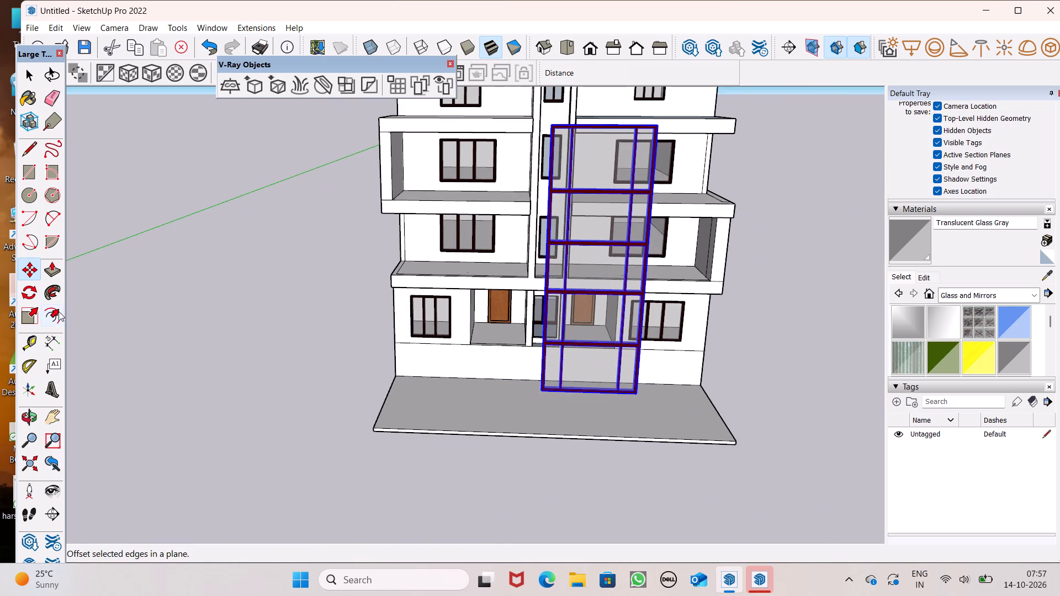
left_click(25, 316)
middle_click_drag(527, 277, 641, 296)
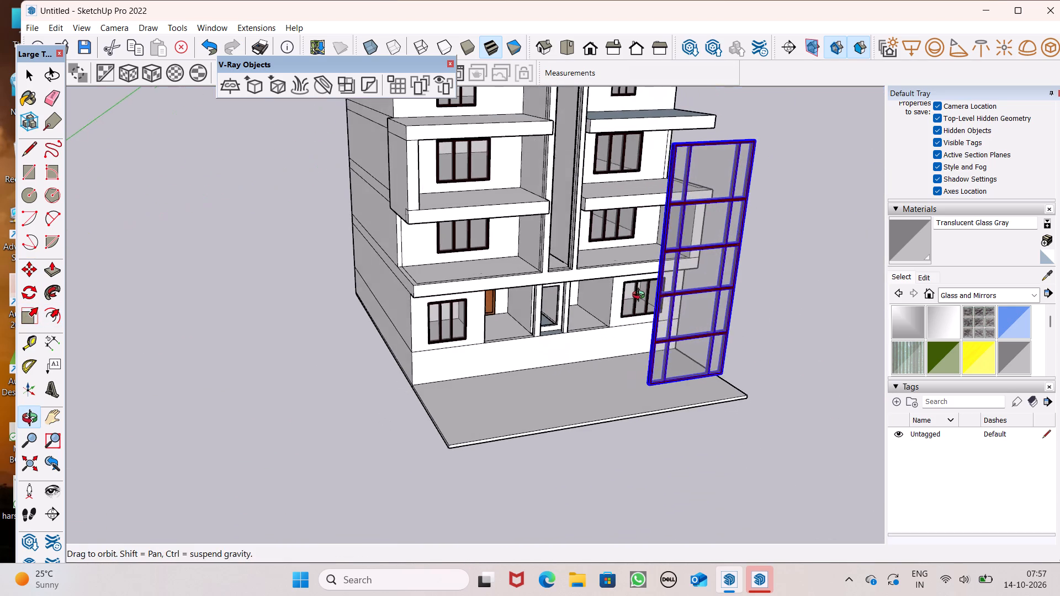
middle_click_drag(641, 296, 642, 296)
scroll(665, 291, "up", 1)
middle_click_drag(666, 291, 766, 311)
scroll(748, 257, "up", 7)
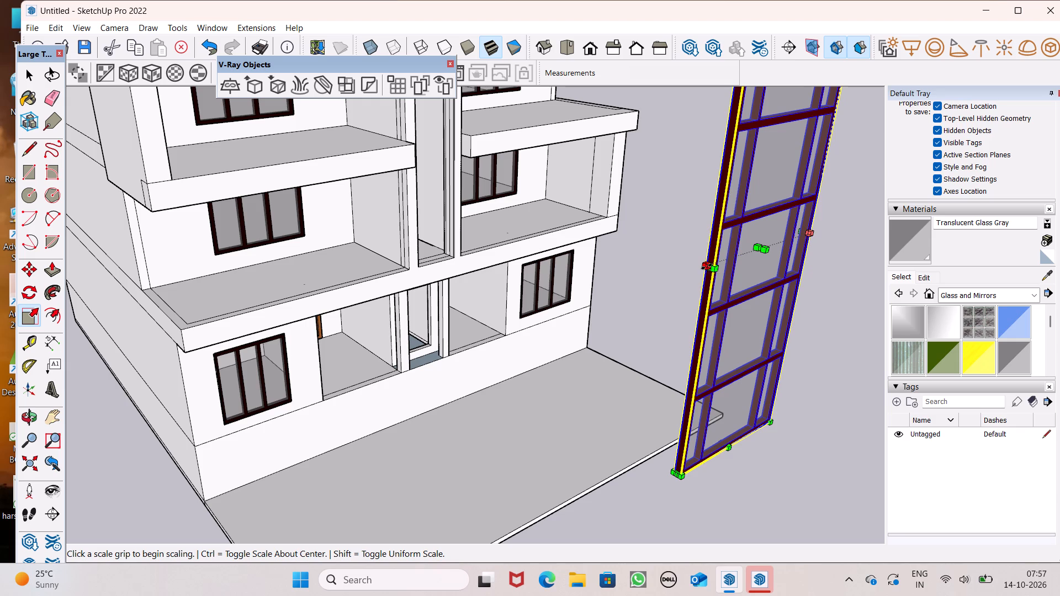
scroll(703, 264, "up", 5)
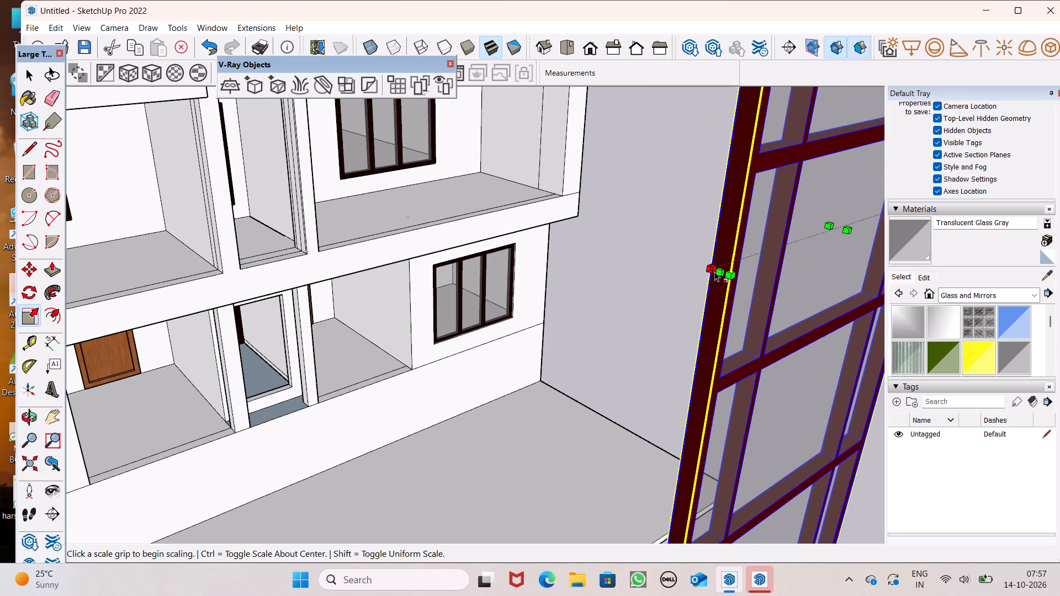
left_click_drag(723, 272, 810, 236)
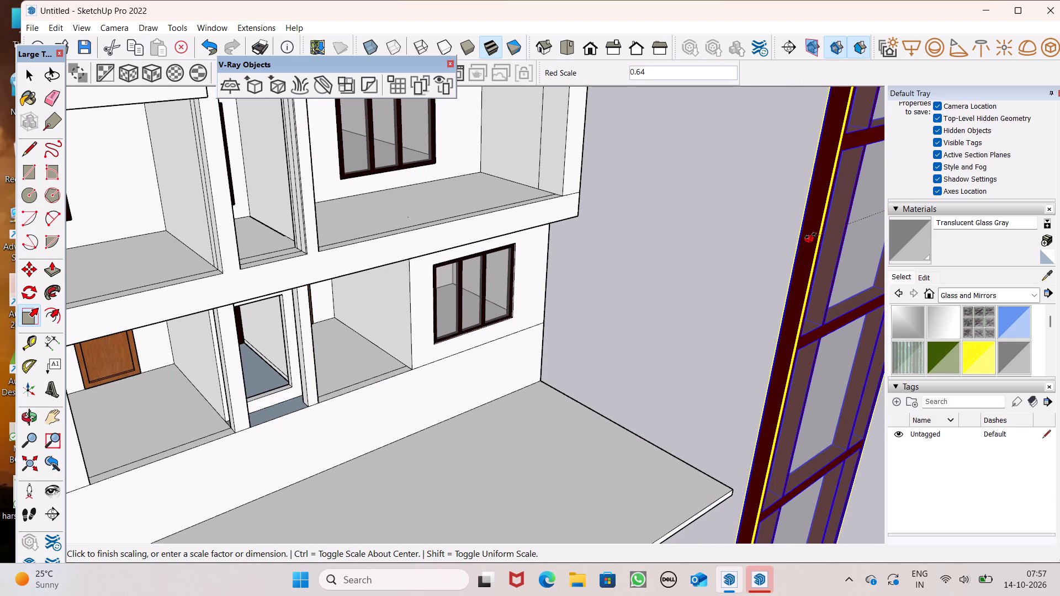
left_click_drag(810, 236, 804, 236)
Scale the panel slightly narrower along its width from the opposite side edge.
scroll(582, 271, "down", 6)
scroll(473, 327, "down", 5)
middle_click_drag(635, 337, 487, 350)
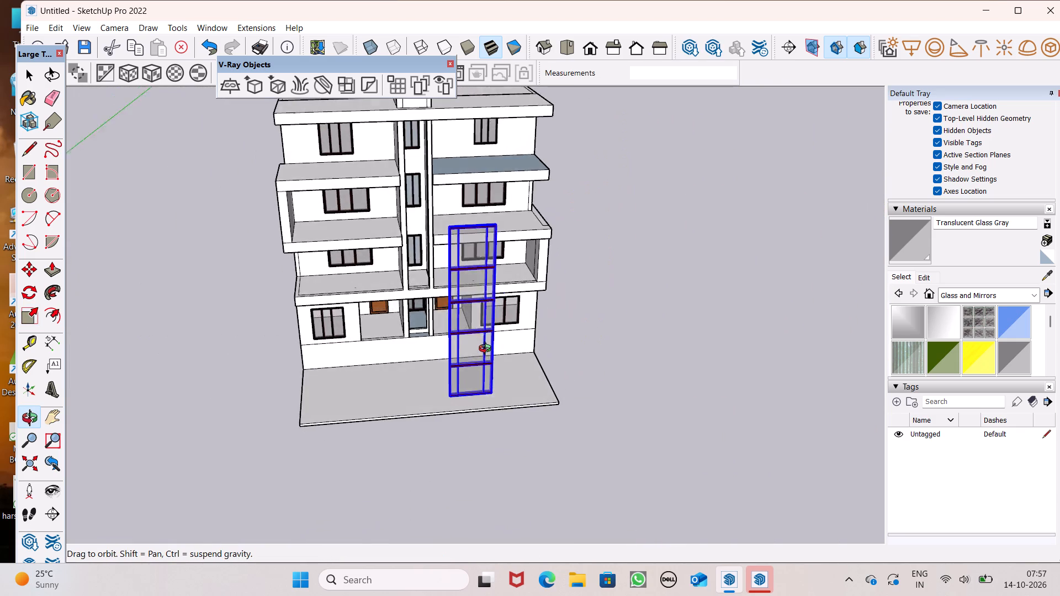
middle_click_drag(487, 350, 302, 328)
scroll(377, 317, "up", 5)
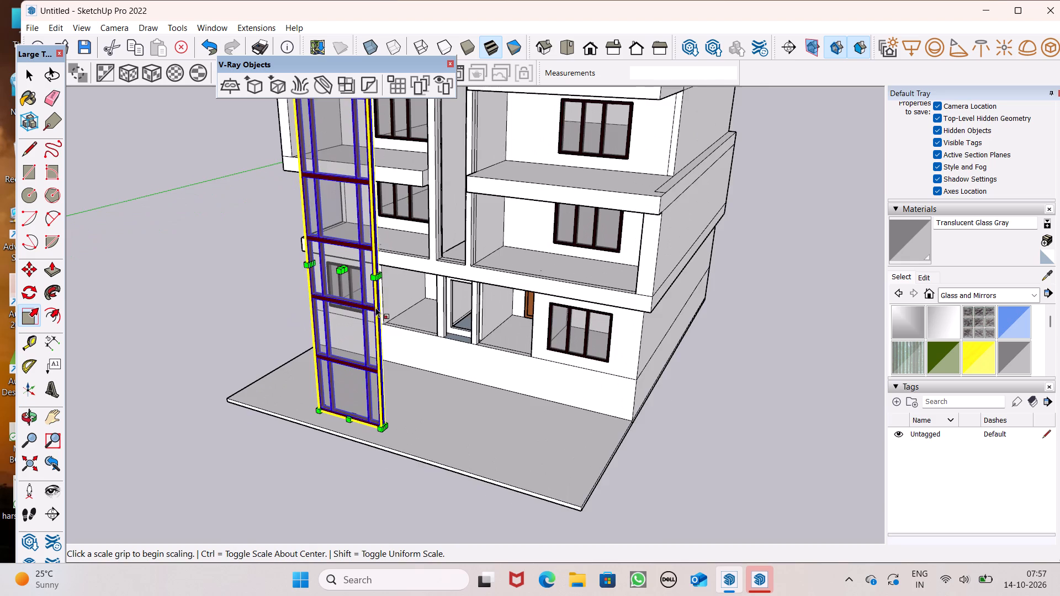
scroll(375, 307, "up", 10)
left_click_drag(379, 268, 379, 267)
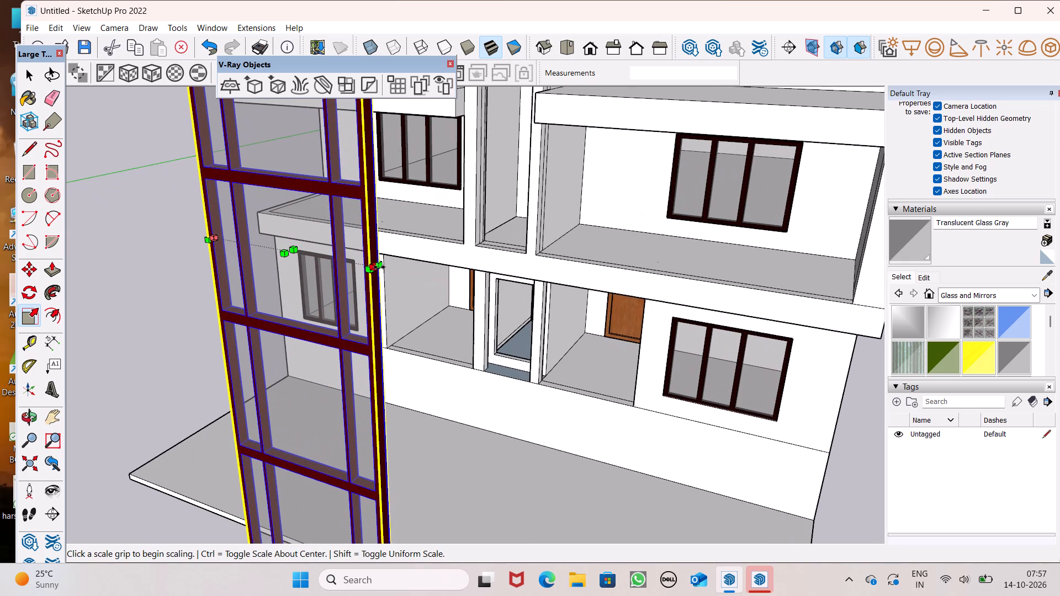
left_click_drag(379, 267, 354, 248)
key("space")
Move the narrowed panel by its bottom corner about 42' 3" up to the central shaft above the ground floor.
scroll(486, 286, "down", 12)
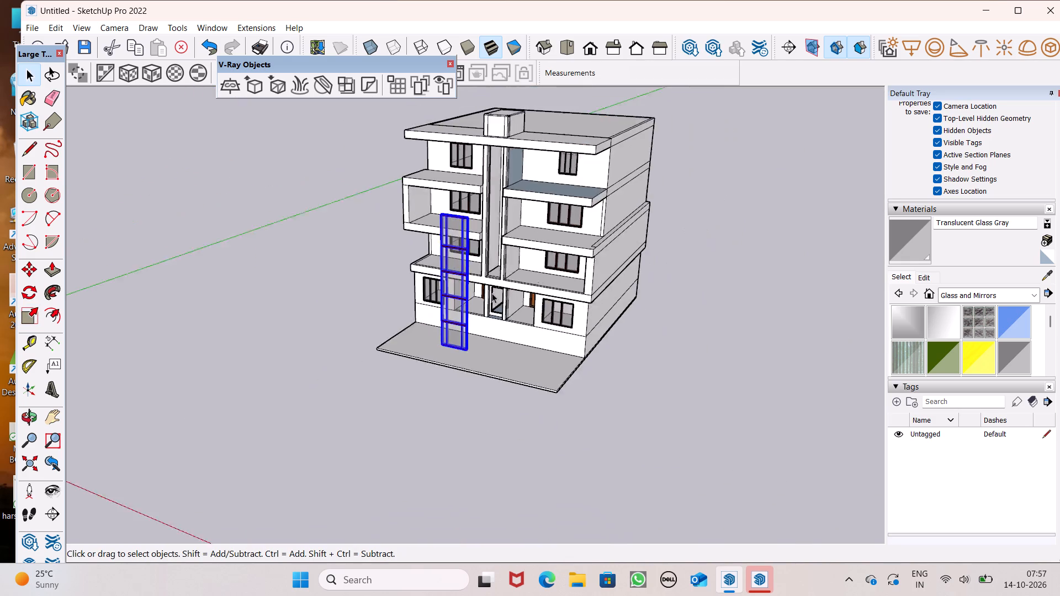
scroll(492, 293, "down", 1)
middle_click_drag(510, 263, 585, 210)
key("m")
key("Return")
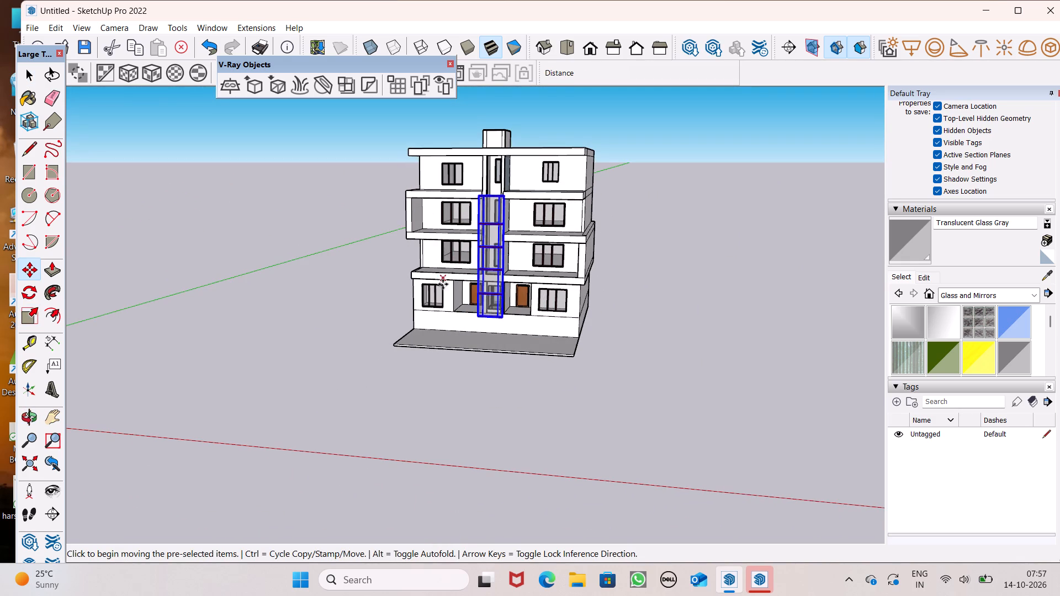
left_click_drag(502, 318, 496, 263)
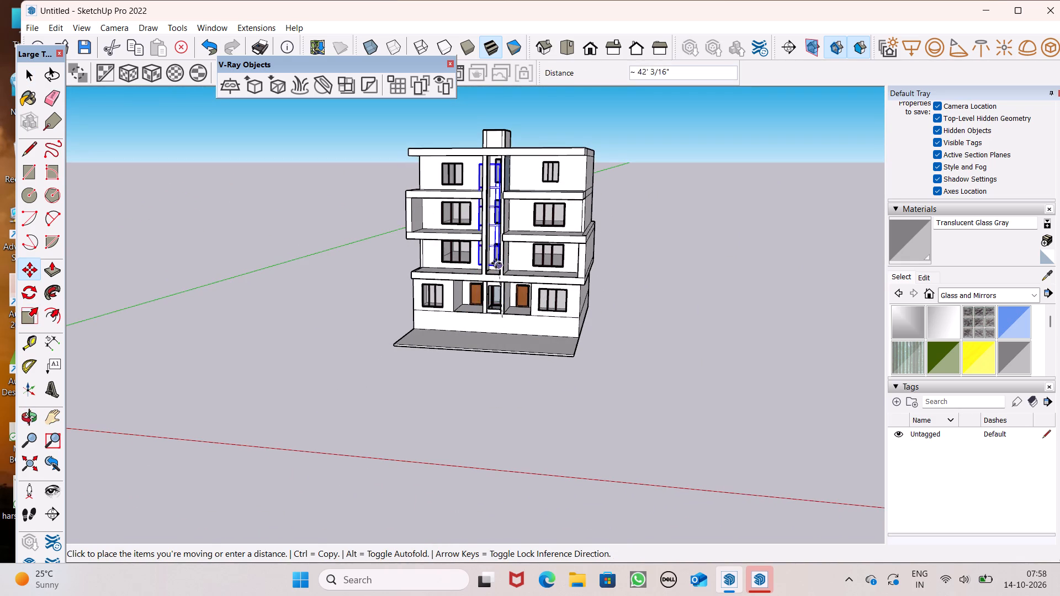
left_click_drag(496, 263, 494, 268)
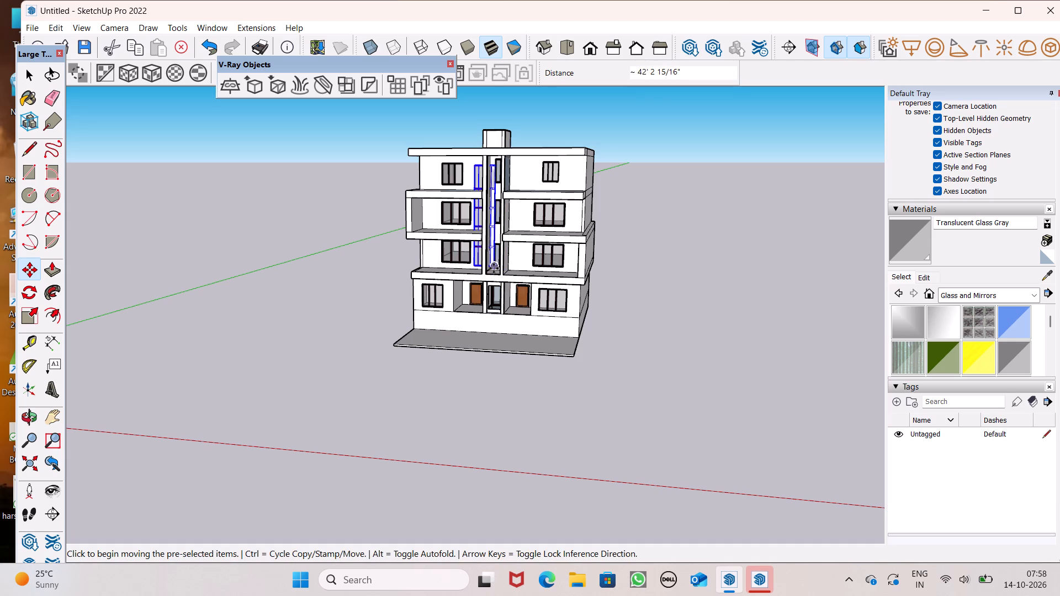
Move the panel about 10' 6" so its bottom corner sits on the first-floor slab edge at the shaft opening.
scroll(492, 269, "up", 9)
middle_click_drag(511, 283, 550, 315)
scroll(547, 284, "up", 5)
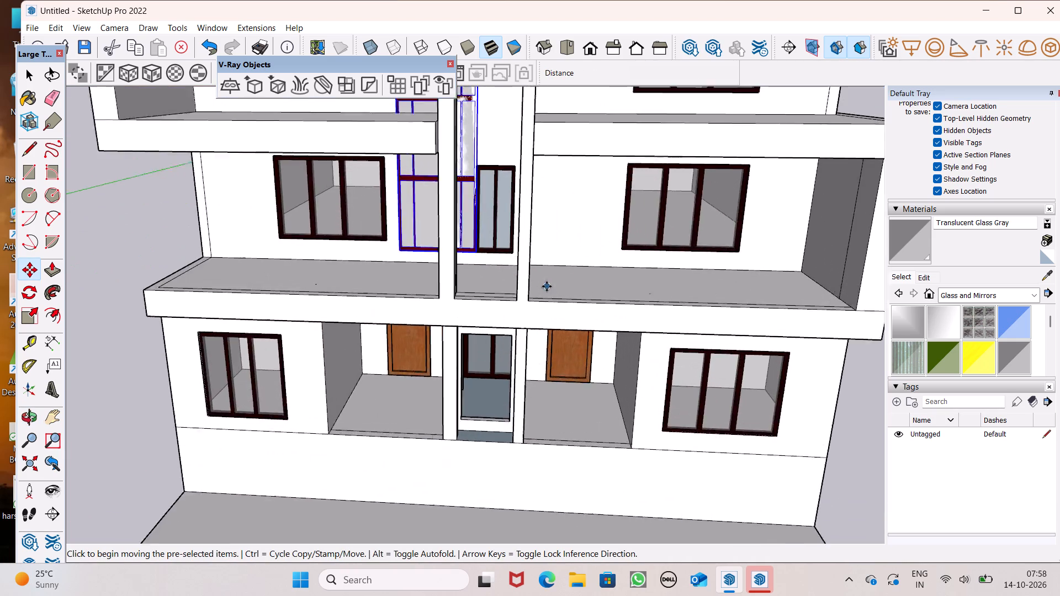
scroll(547, 286, "up", 2)
left_click_drag(463, 244, 521, 307)
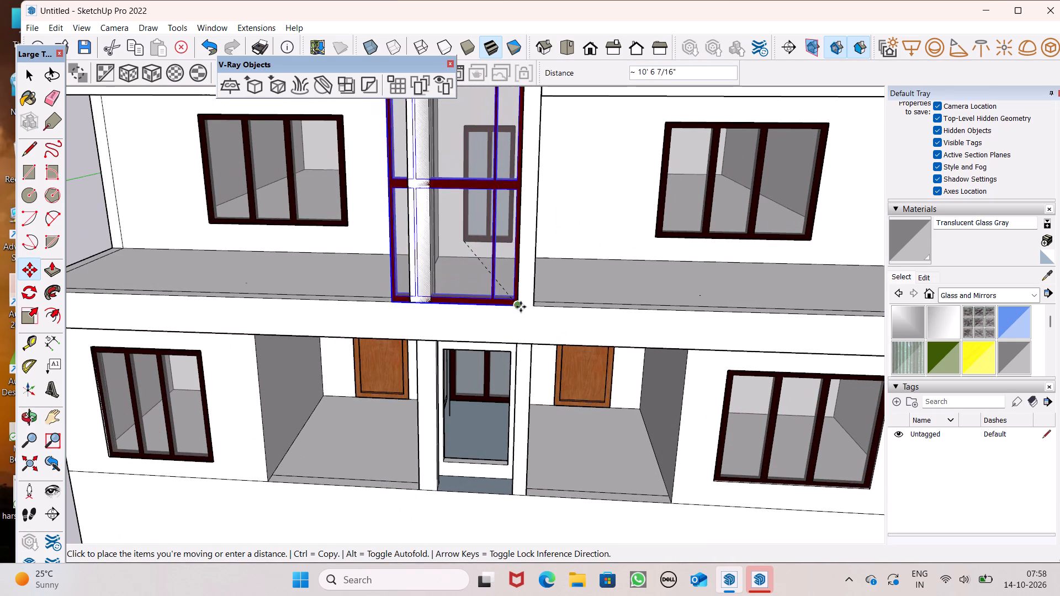
left_click_drag(521, 307, 522, 308)
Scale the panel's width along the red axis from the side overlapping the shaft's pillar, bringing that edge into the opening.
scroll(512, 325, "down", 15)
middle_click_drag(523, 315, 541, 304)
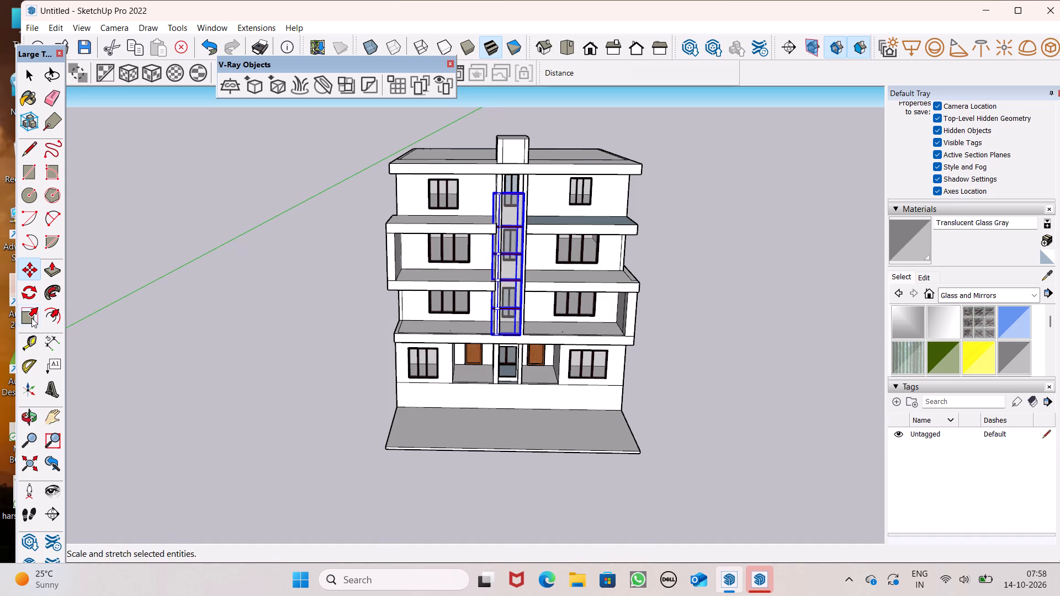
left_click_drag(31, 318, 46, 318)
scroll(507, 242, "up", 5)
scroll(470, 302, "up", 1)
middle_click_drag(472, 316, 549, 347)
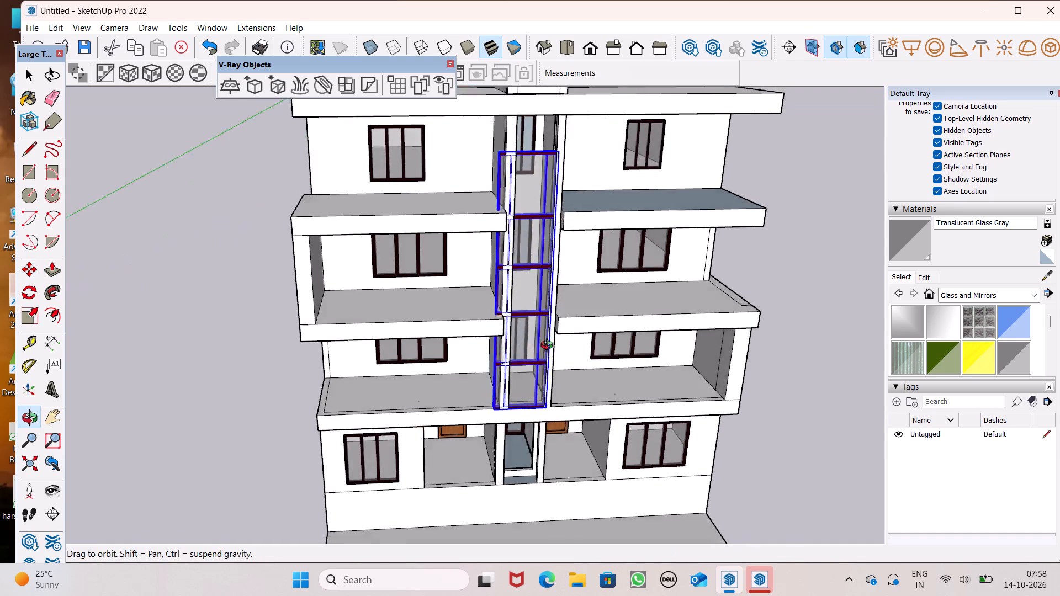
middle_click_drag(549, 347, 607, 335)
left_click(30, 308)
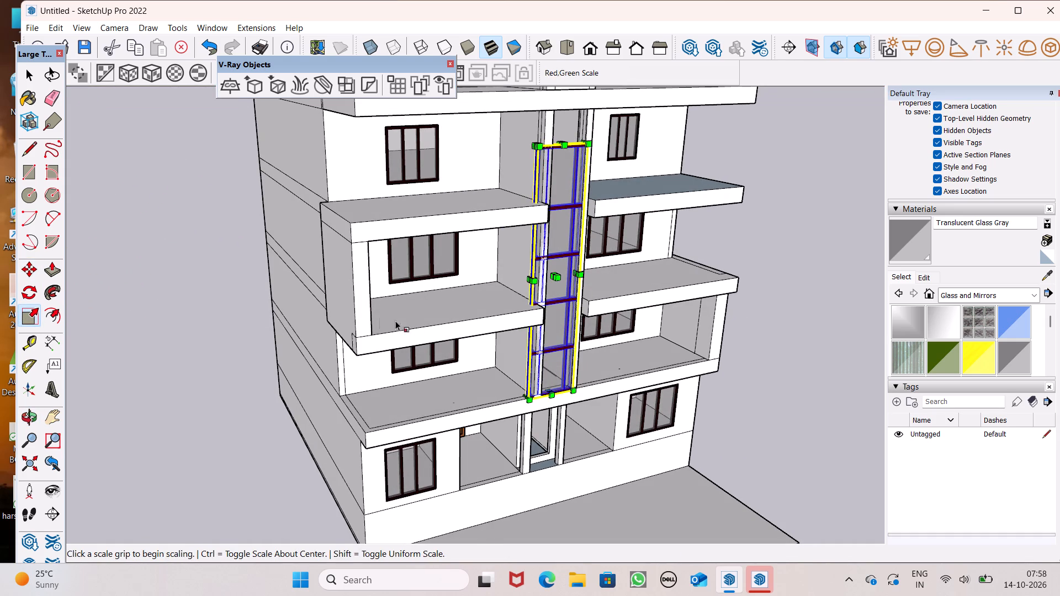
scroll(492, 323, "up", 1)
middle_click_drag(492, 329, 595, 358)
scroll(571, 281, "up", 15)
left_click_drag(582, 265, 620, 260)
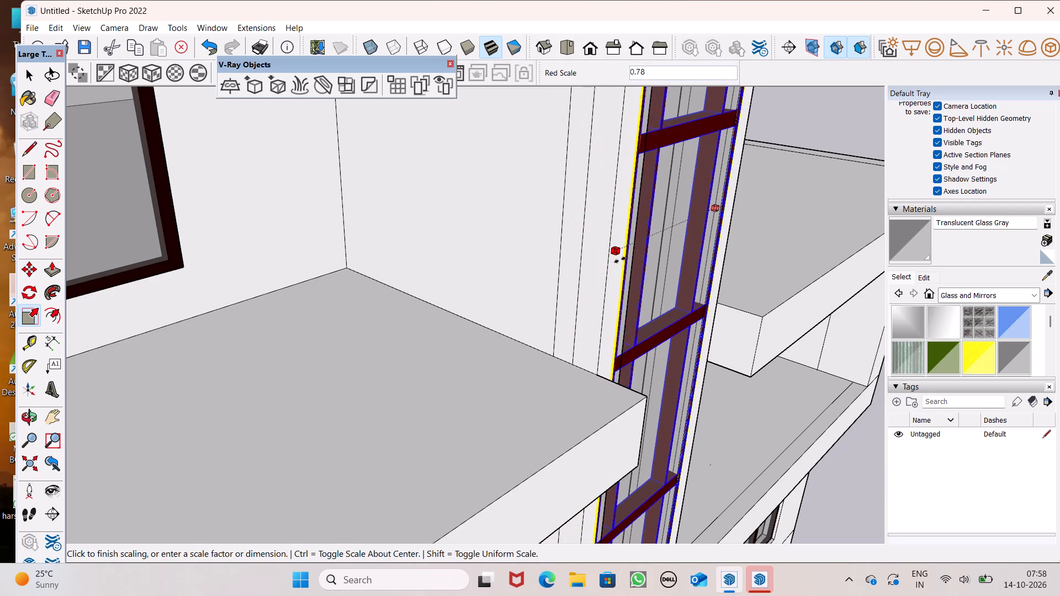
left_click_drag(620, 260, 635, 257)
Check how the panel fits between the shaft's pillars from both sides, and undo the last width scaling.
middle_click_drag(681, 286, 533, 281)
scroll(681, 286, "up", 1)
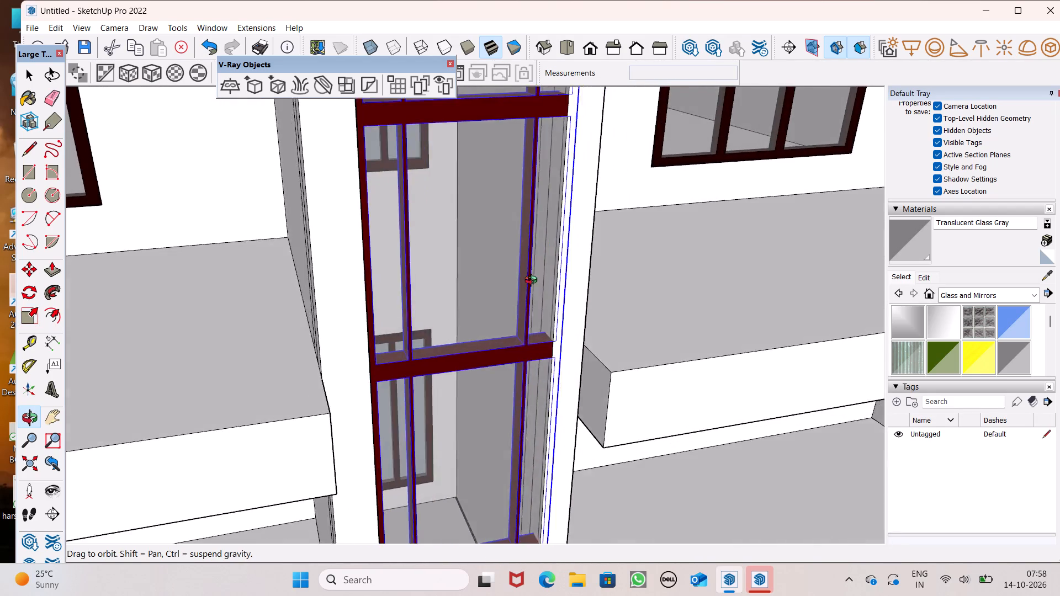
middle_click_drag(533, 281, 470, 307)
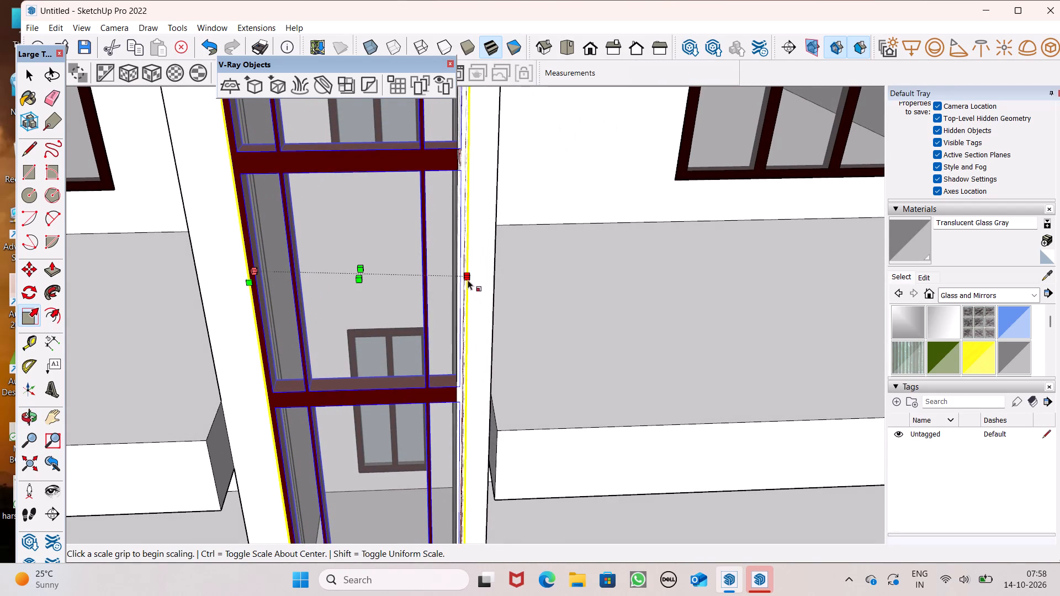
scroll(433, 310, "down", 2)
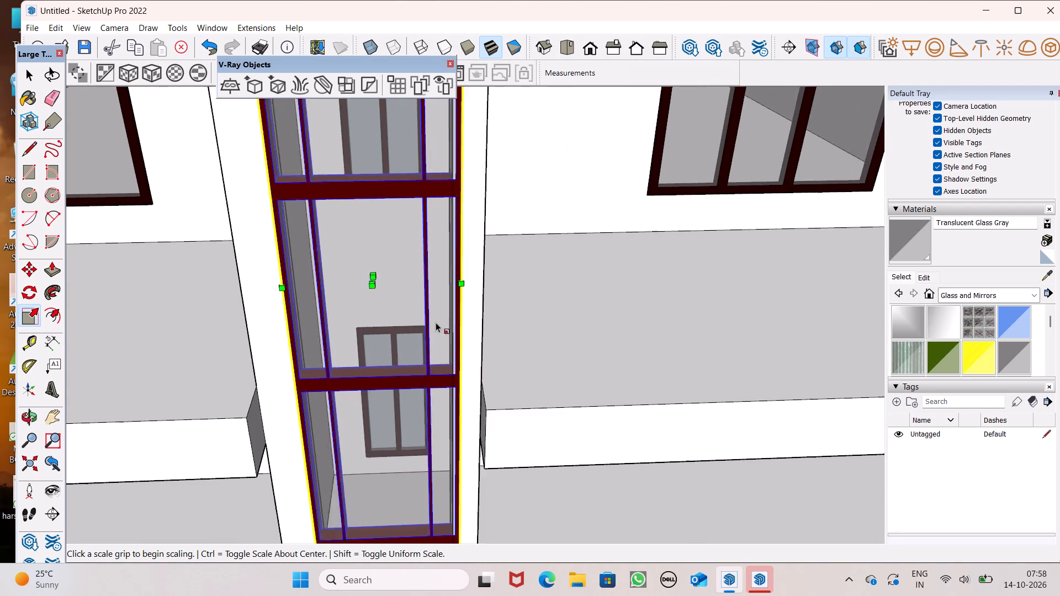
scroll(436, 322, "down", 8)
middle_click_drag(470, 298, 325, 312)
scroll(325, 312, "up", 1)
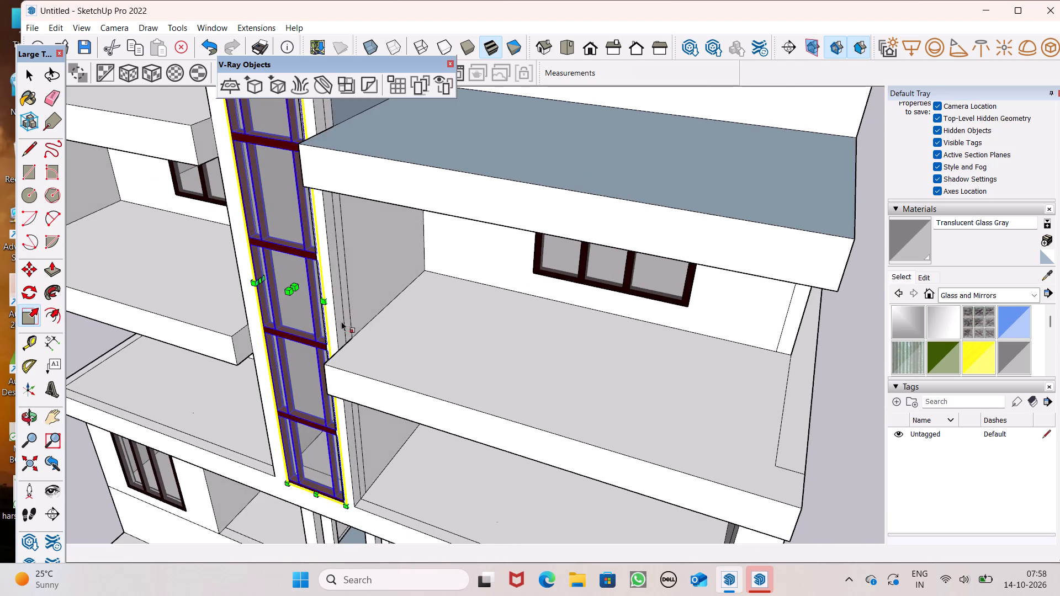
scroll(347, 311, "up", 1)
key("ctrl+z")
Scale the panel in width and depth from its side edge beside the shaft pillar, by about 0.94 and 0.23.
scroll(332, 304, "up", 1)
middle_click_drag(332, 304, 372, 288)
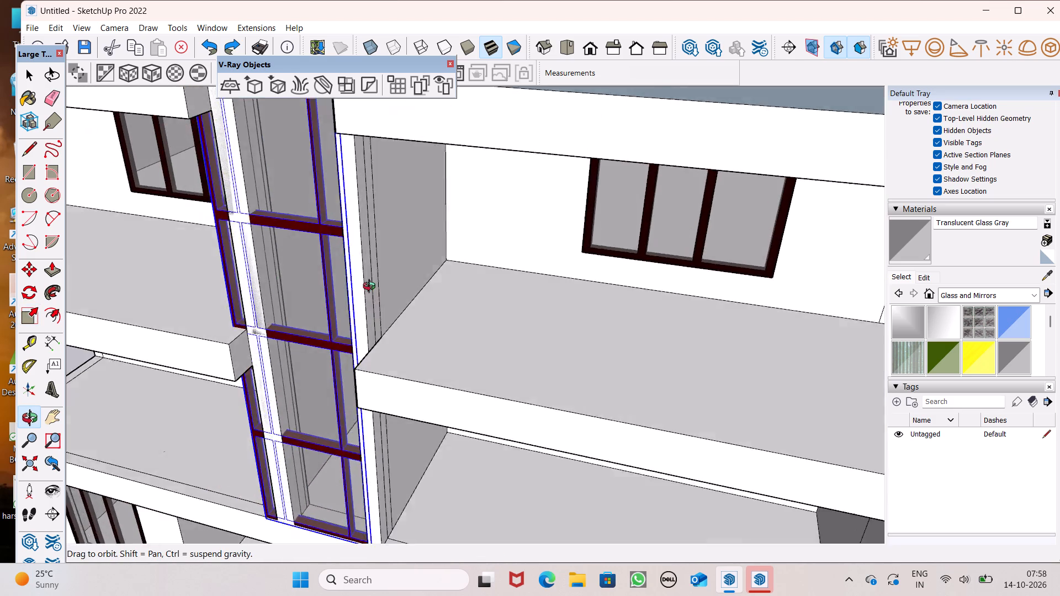
middle_click_drag(372, 288, 463, 268)
middle_click(463, 268)
left_click_drag(456, 269, 444, 265)
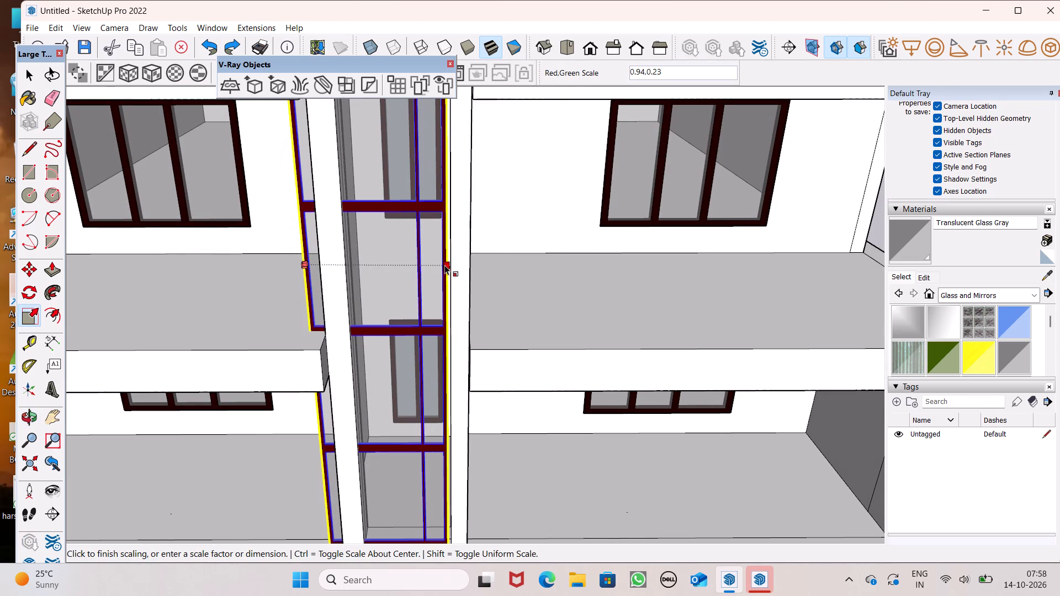
left_click_drag(444, 265, 437, 265)
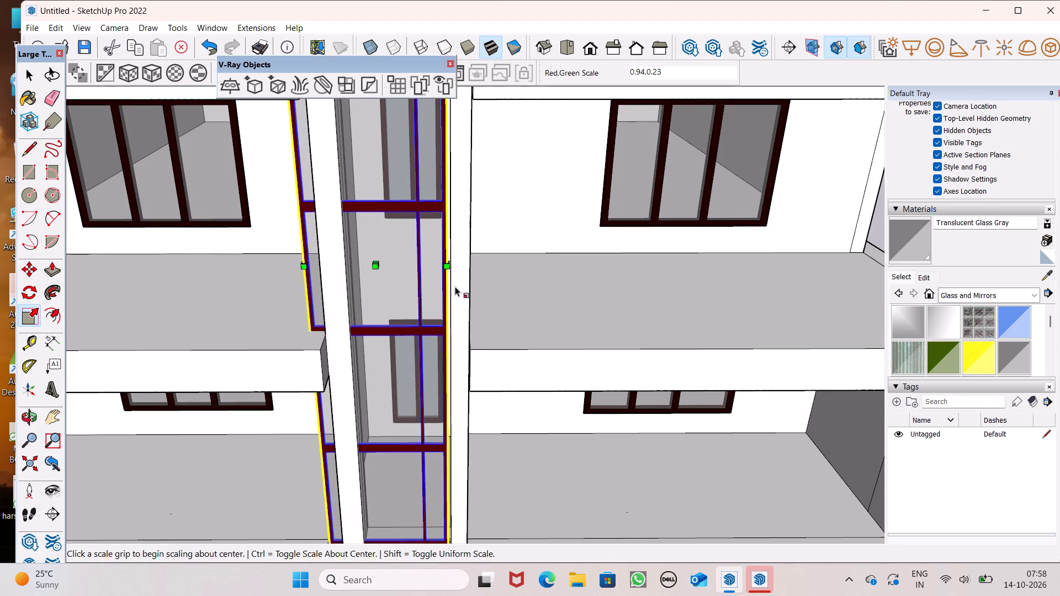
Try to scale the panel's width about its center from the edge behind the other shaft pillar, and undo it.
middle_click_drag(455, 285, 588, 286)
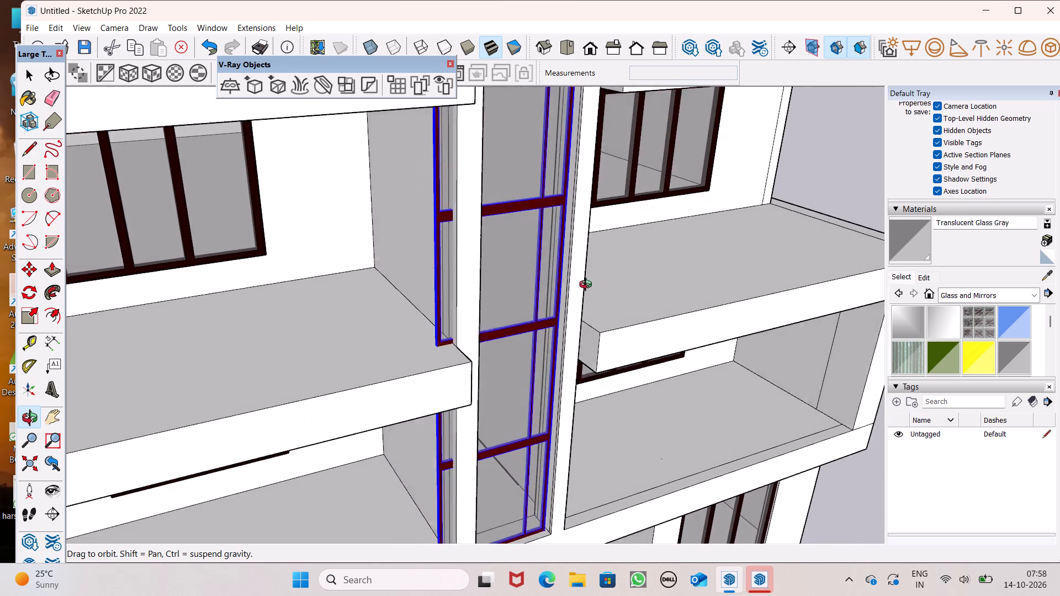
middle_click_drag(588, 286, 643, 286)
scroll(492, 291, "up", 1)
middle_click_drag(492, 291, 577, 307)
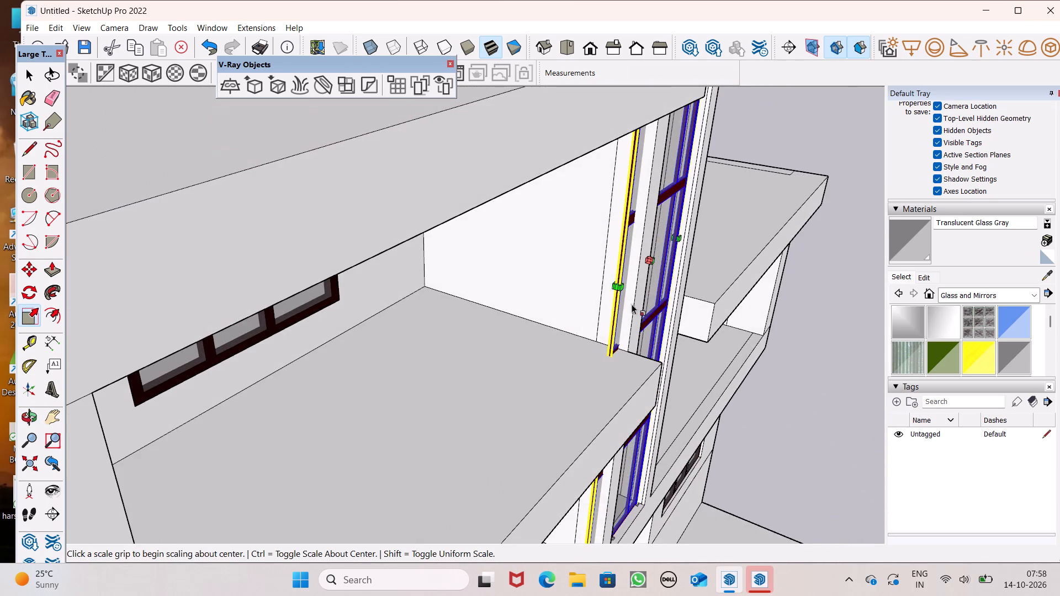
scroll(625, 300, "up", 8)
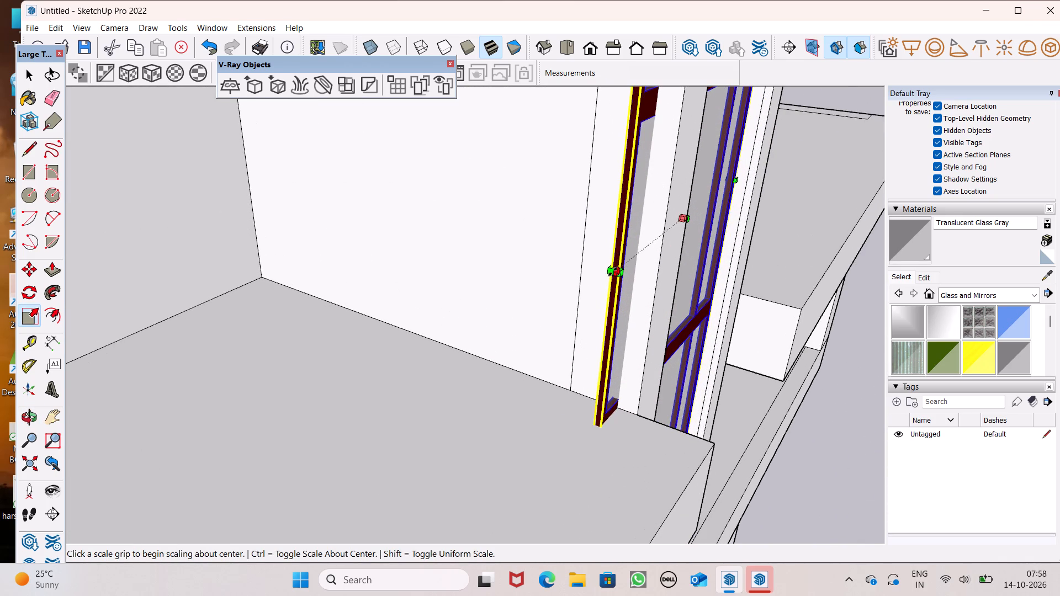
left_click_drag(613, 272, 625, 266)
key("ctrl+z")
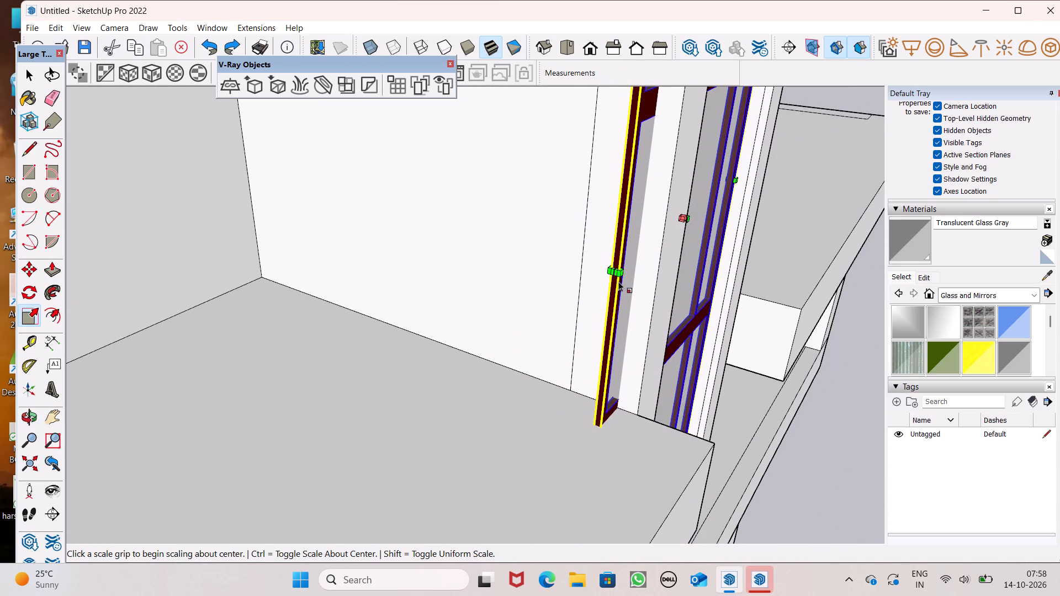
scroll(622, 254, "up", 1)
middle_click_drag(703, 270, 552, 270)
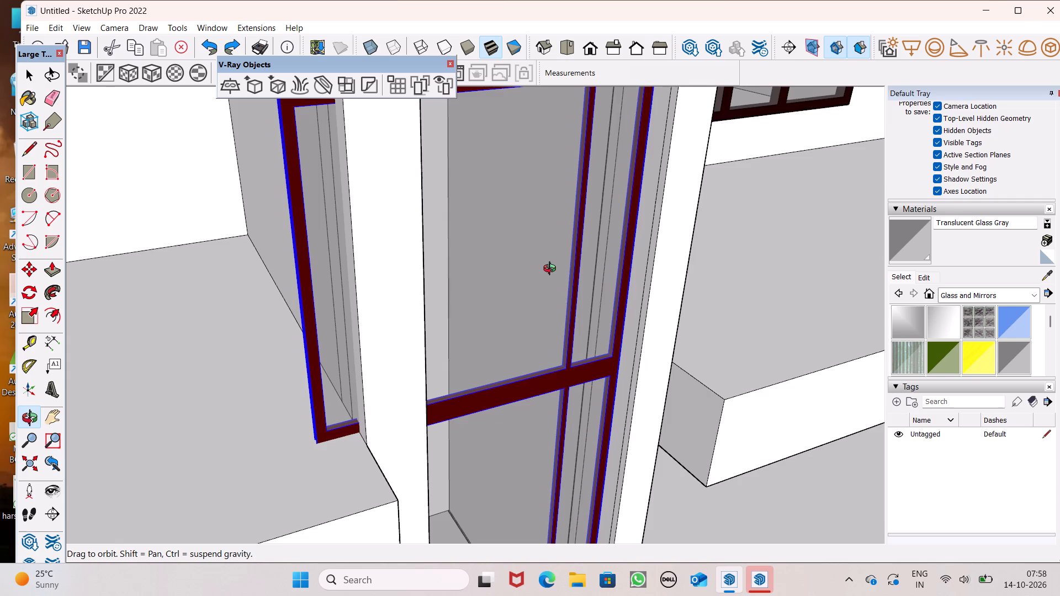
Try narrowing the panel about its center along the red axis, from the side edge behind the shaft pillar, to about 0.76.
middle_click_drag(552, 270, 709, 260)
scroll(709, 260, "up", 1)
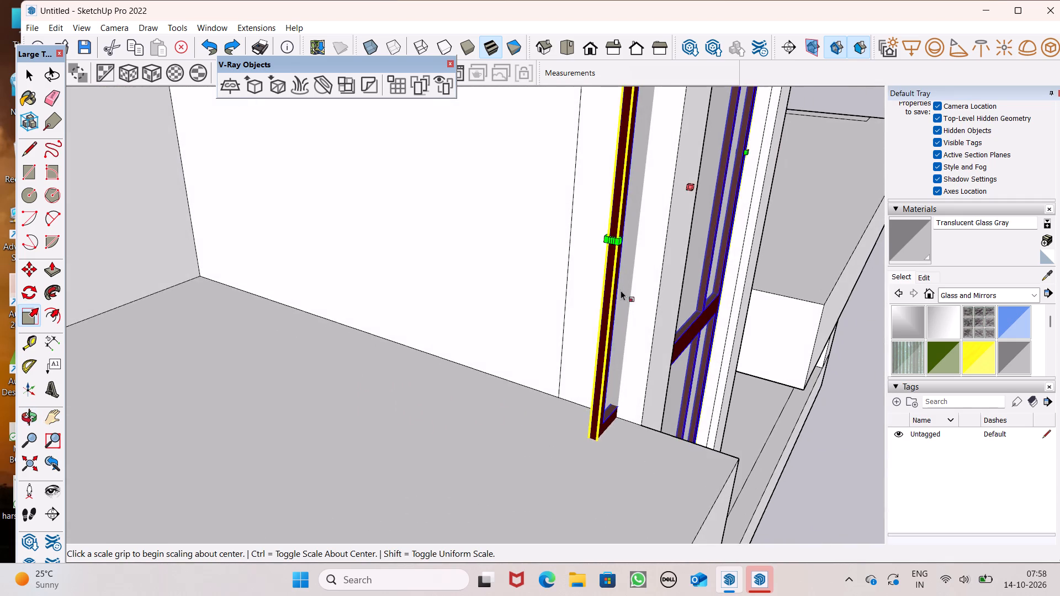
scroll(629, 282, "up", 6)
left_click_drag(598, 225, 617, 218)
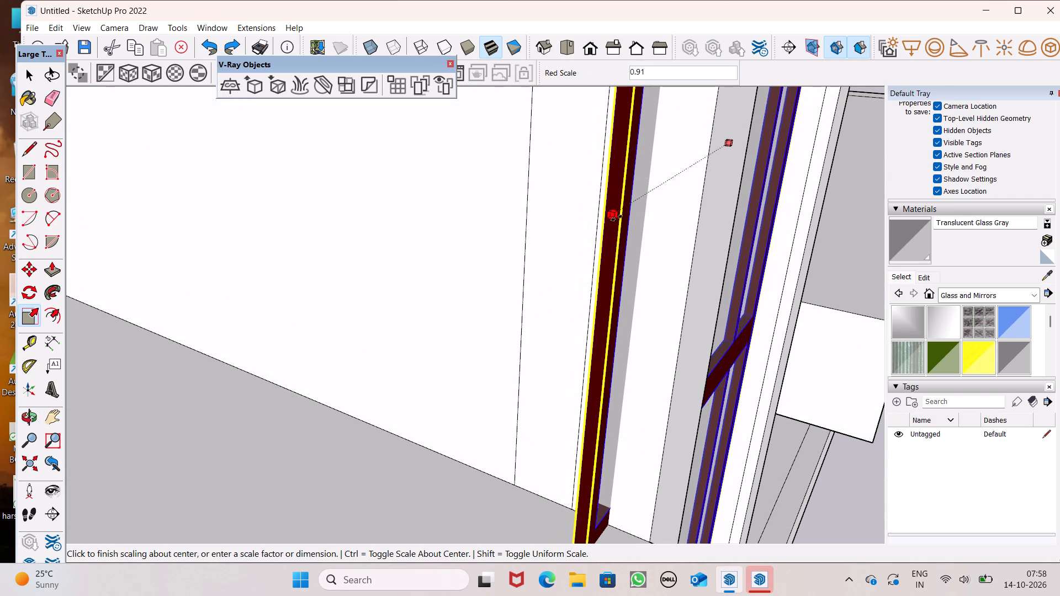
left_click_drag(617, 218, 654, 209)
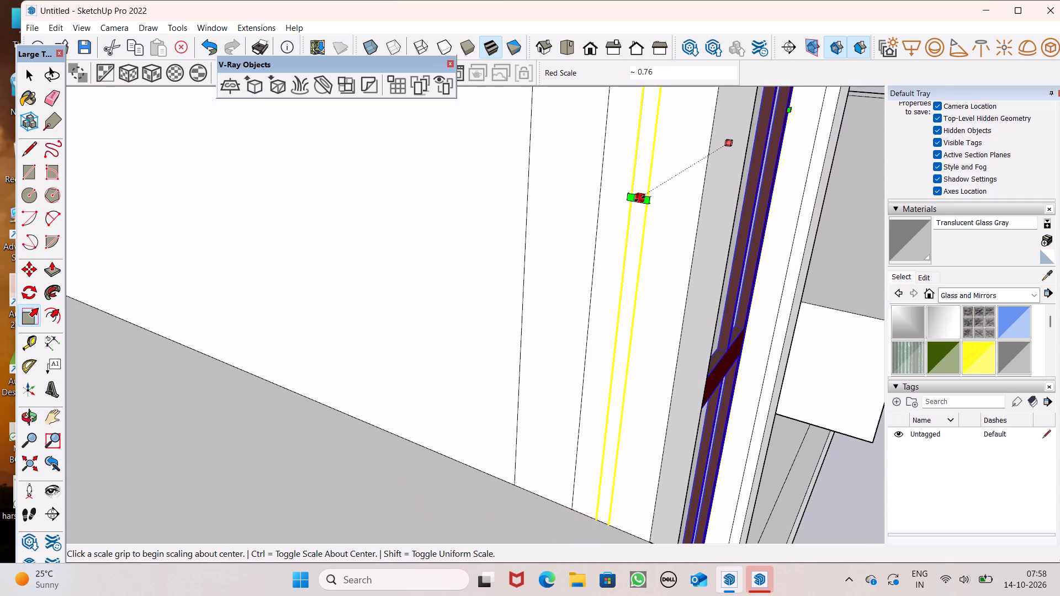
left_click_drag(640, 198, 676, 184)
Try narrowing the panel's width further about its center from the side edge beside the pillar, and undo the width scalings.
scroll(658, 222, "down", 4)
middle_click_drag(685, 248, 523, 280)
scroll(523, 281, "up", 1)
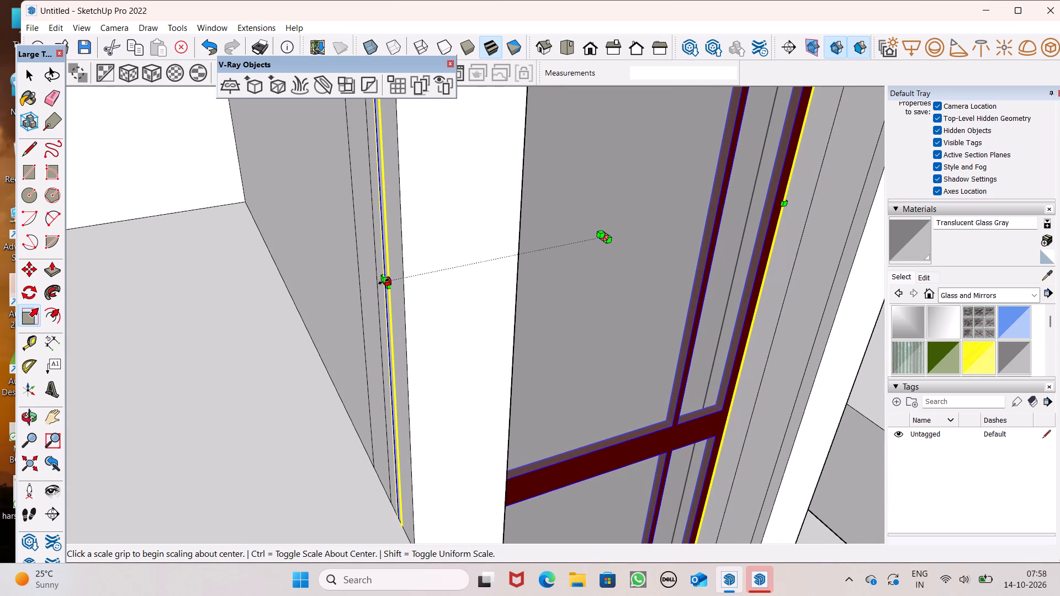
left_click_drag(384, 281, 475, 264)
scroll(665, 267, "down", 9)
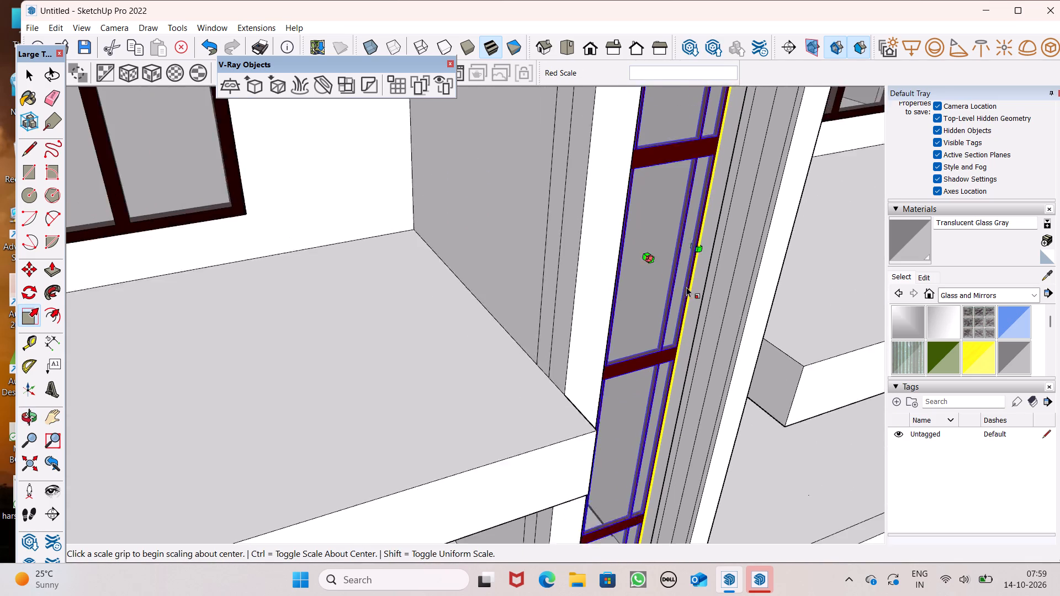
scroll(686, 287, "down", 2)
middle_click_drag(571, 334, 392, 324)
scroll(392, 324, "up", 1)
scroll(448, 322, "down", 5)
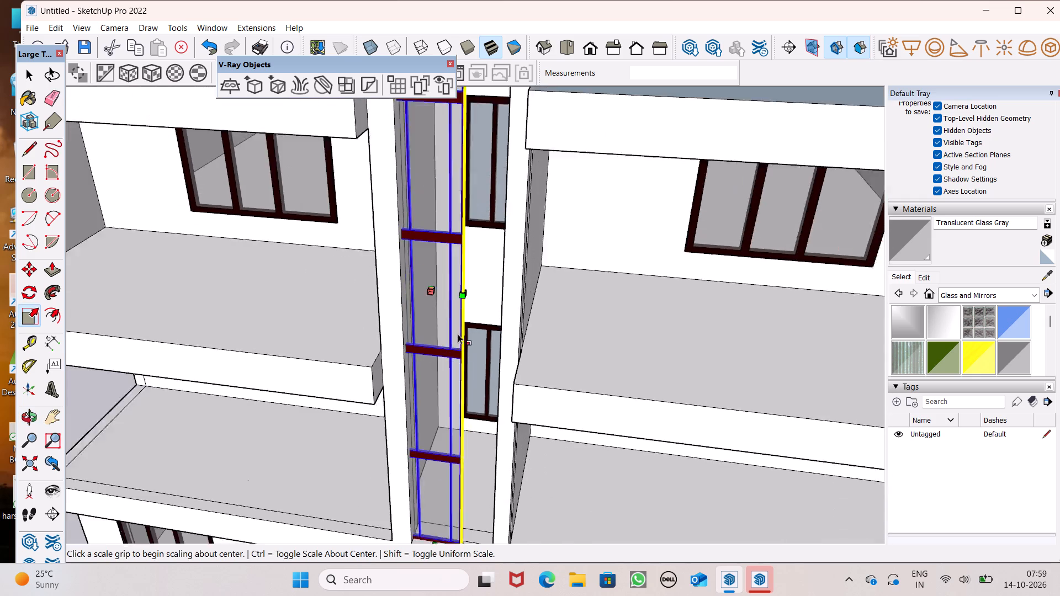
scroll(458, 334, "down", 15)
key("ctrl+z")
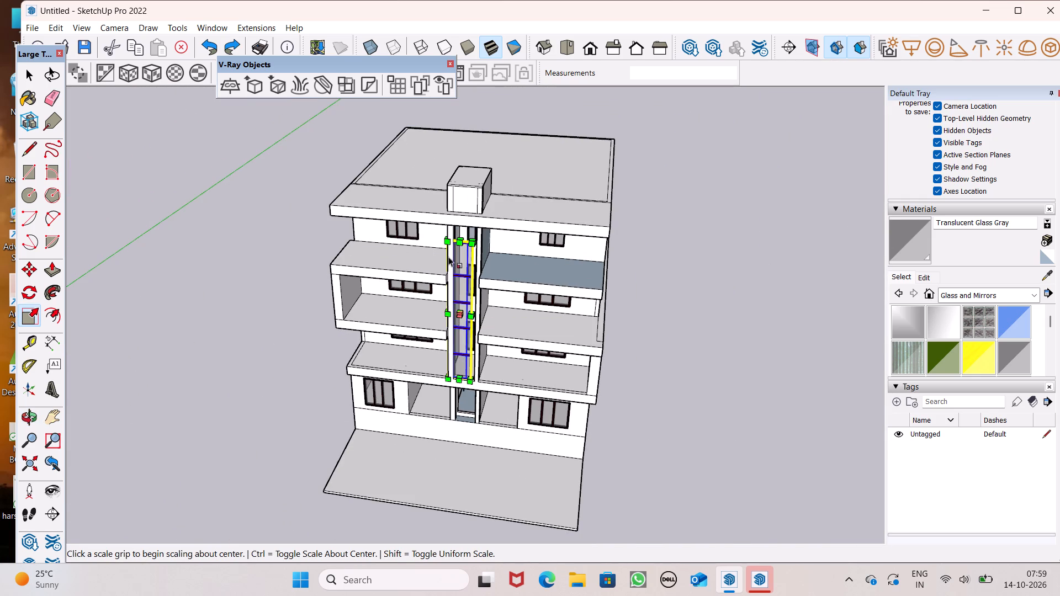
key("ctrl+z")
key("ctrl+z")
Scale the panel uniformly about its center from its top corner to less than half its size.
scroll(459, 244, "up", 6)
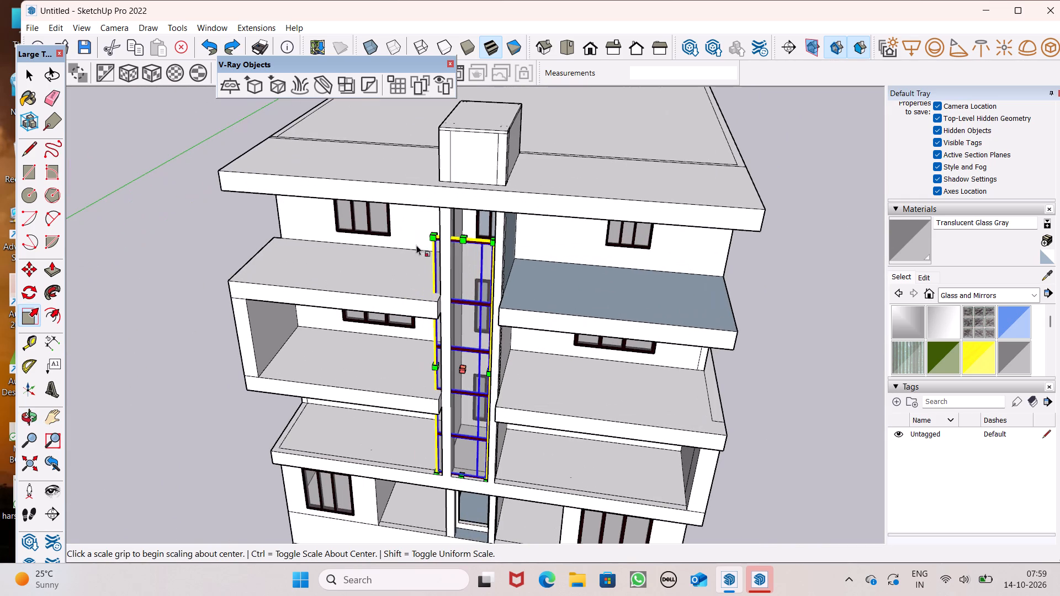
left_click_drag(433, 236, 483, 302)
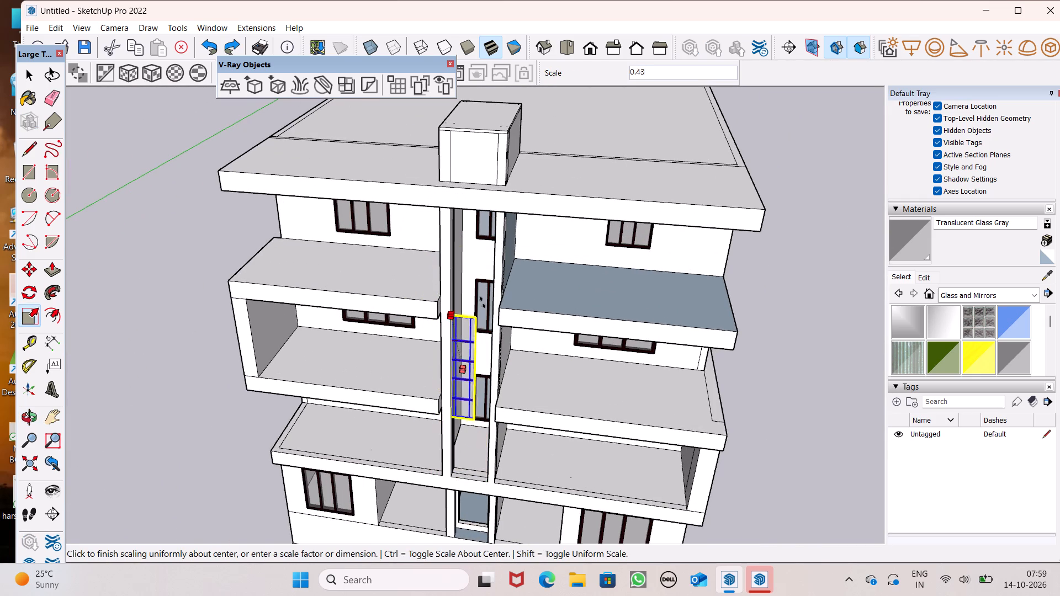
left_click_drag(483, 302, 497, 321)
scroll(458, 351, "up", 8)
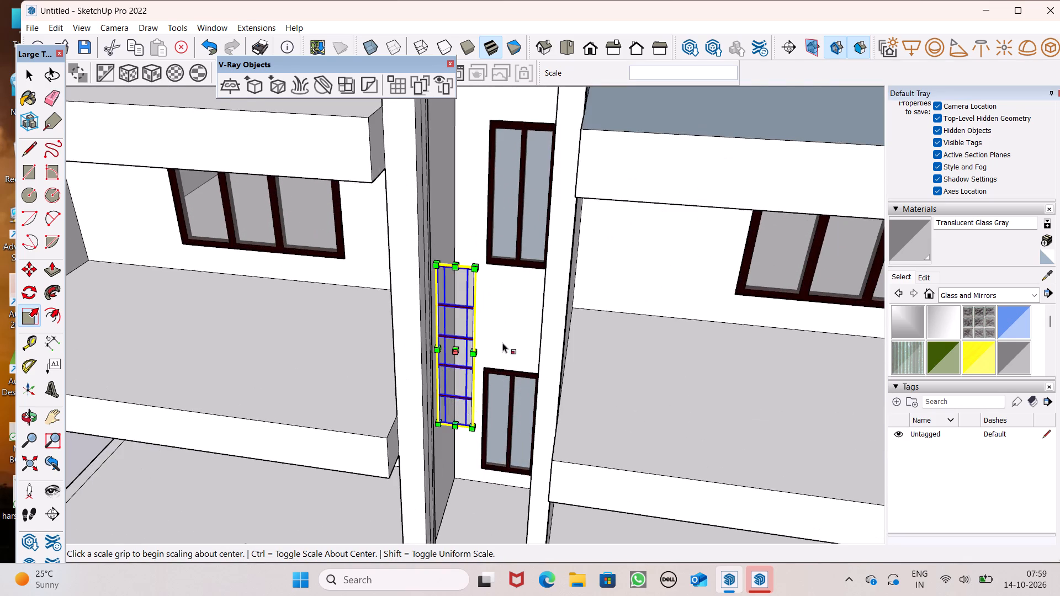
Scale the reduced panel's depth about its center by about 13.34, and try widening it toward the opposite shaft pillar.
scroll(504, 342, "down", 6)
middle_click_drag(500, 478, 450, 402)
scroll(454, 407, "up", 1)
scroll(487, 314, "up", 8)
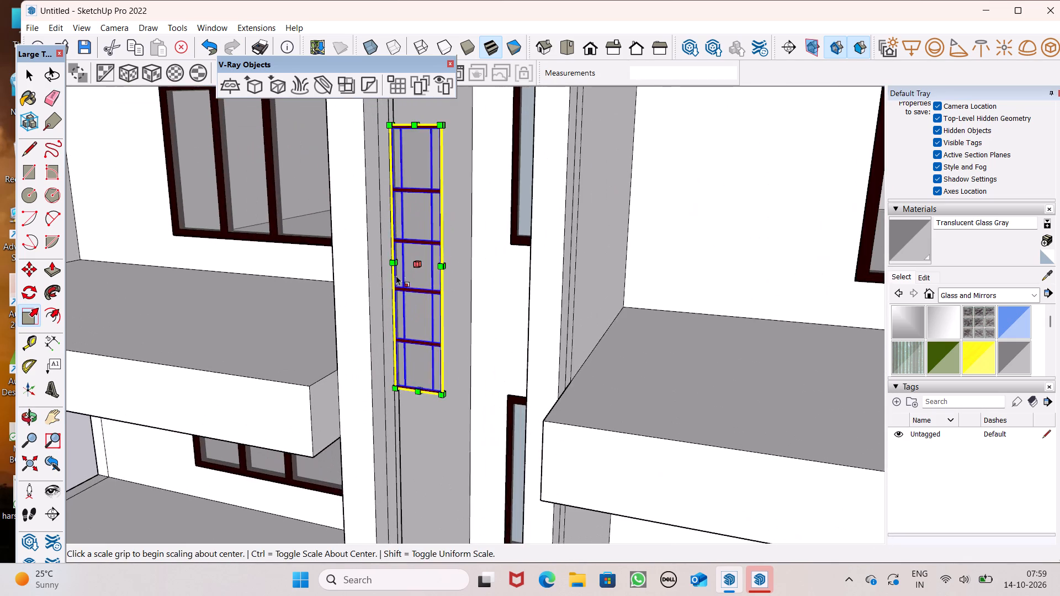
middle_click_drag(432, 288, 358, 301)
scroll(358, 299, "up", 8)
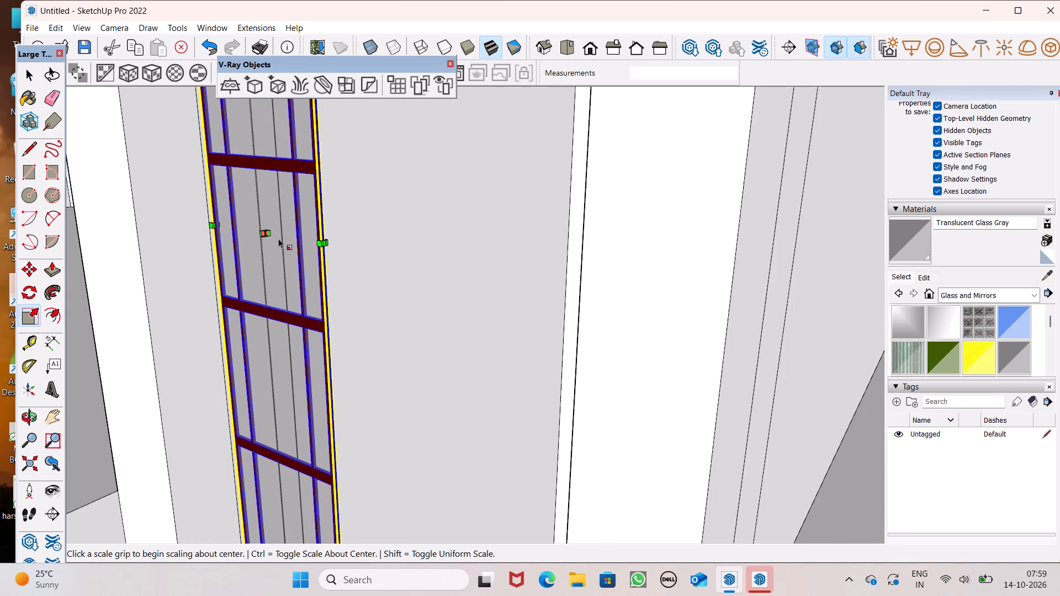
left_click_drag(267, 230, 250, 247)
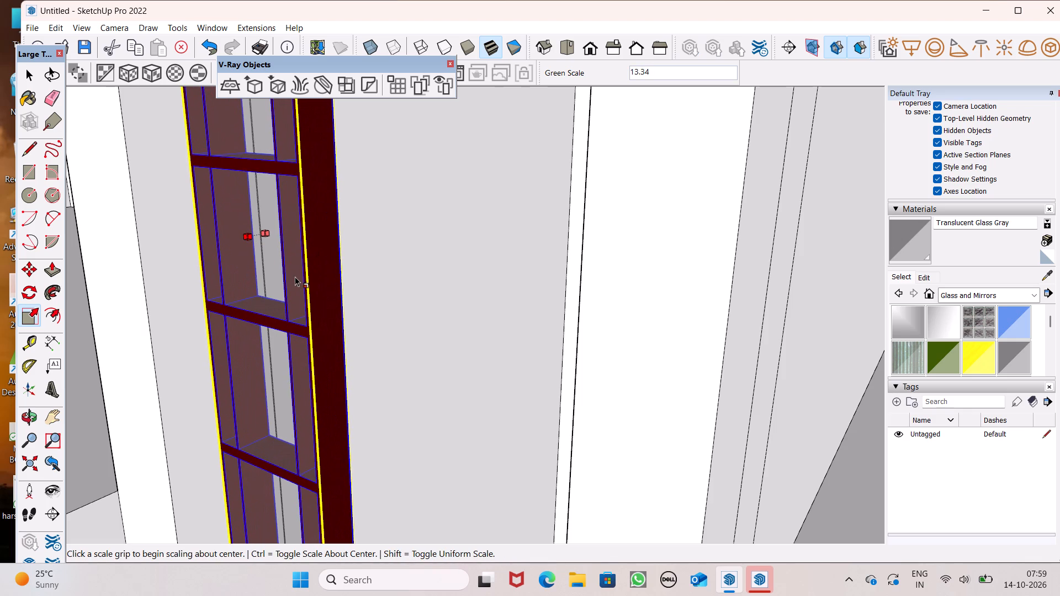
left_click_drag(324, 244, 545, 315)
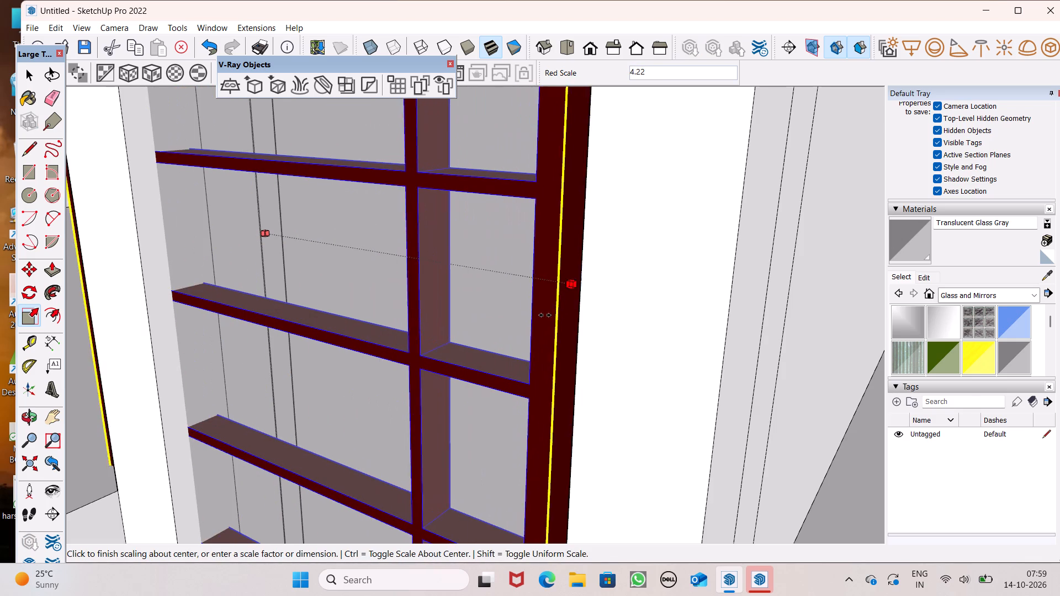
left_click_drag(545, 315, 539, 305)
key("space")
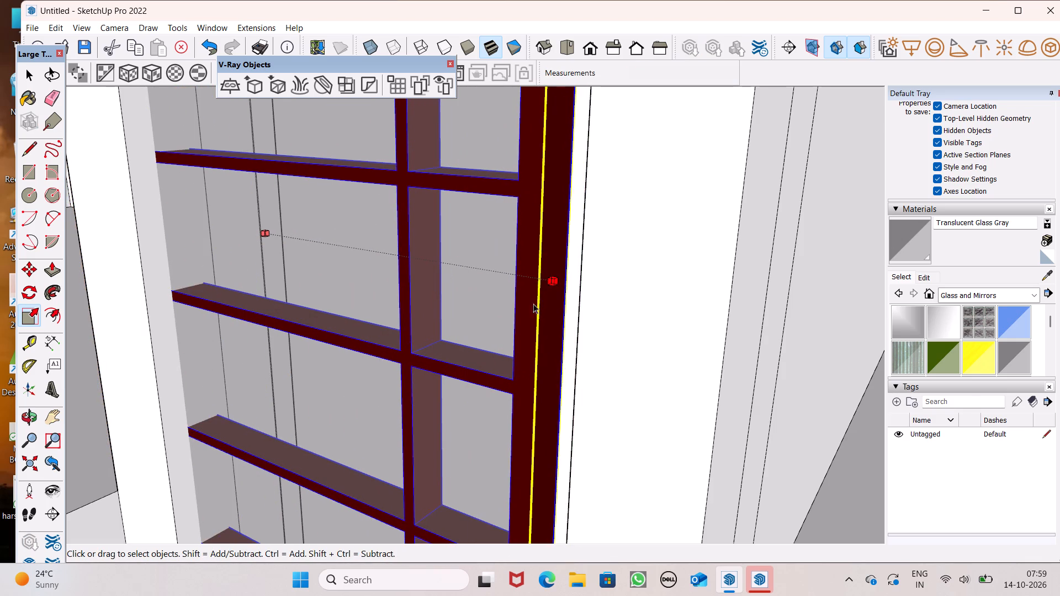
Undo the panel's latest scalings and its earlier placement in the shaft opening.
scroll(507, 299, "down", 19)
middle_click_drag(512, 322, 589, 307)
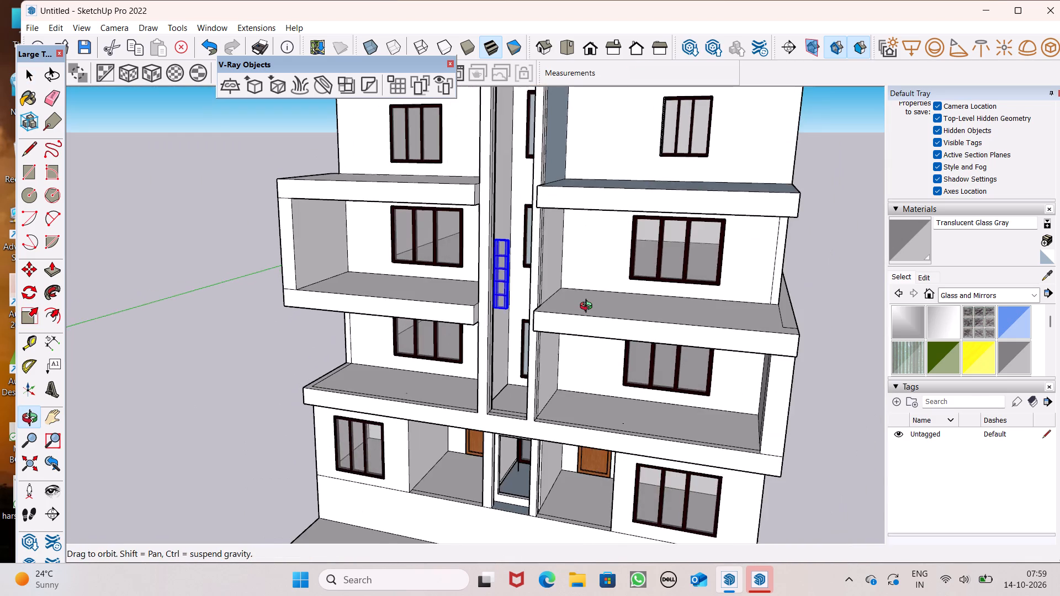
middle_click_drag(589, 307, 591, 305)
scroll(589, 307, "up", 1)
key("ctrl+z")
key("ctrl+z")
key("ctrl+z")
key("ctrl+z")
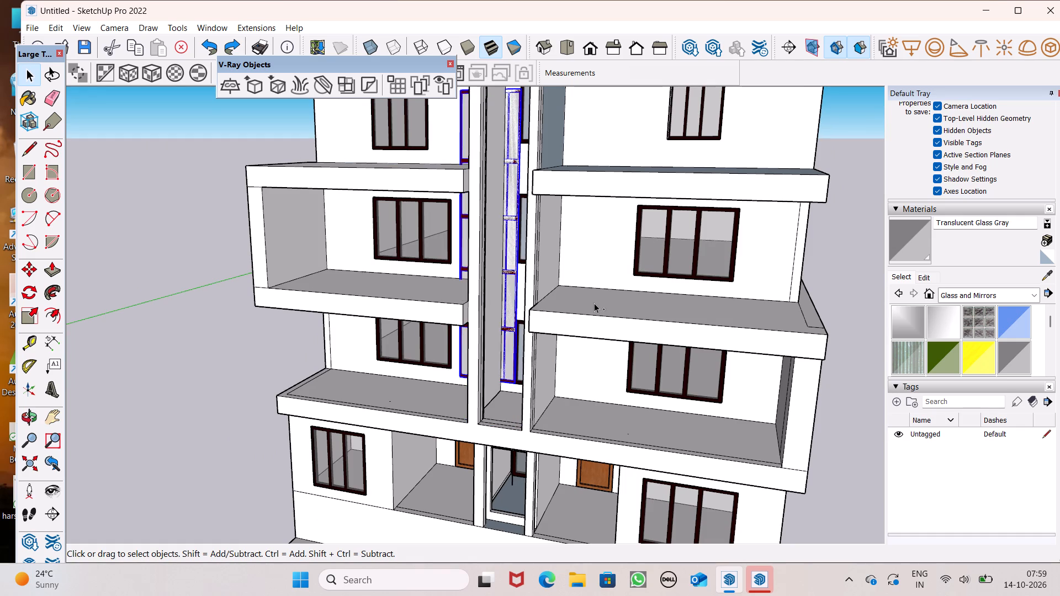
key("ctrl+z")
Scale the full-size panel in front of the building uniformly from its top corner to less than half its size.
scroll(558, 263, "down", 6)
middle_click_drag(533, 413, 574, 391)
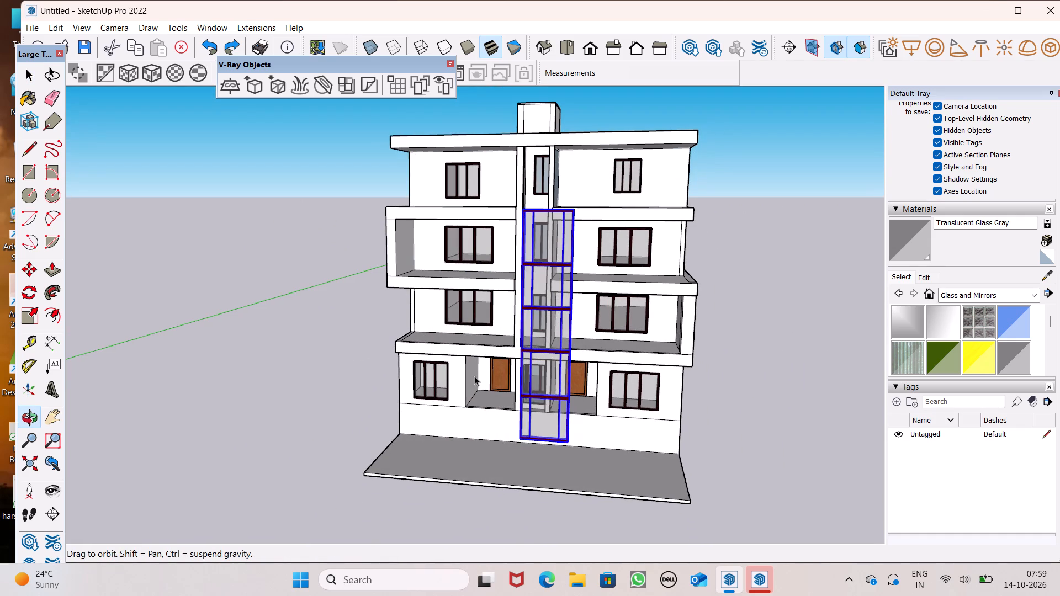
left_click(29, 322)
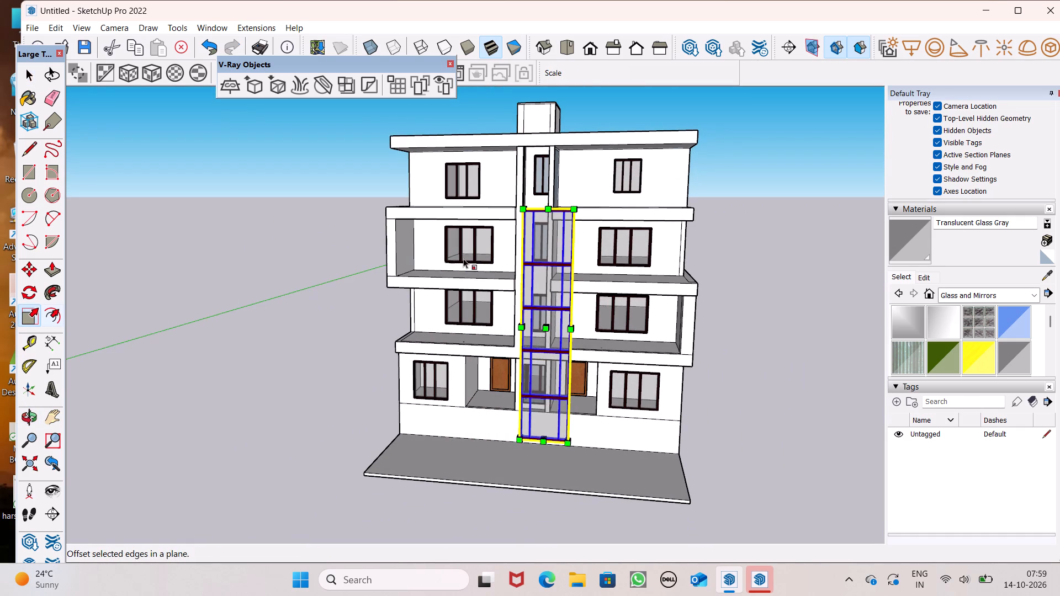
left_click_drag(522, 208, 577, 313)
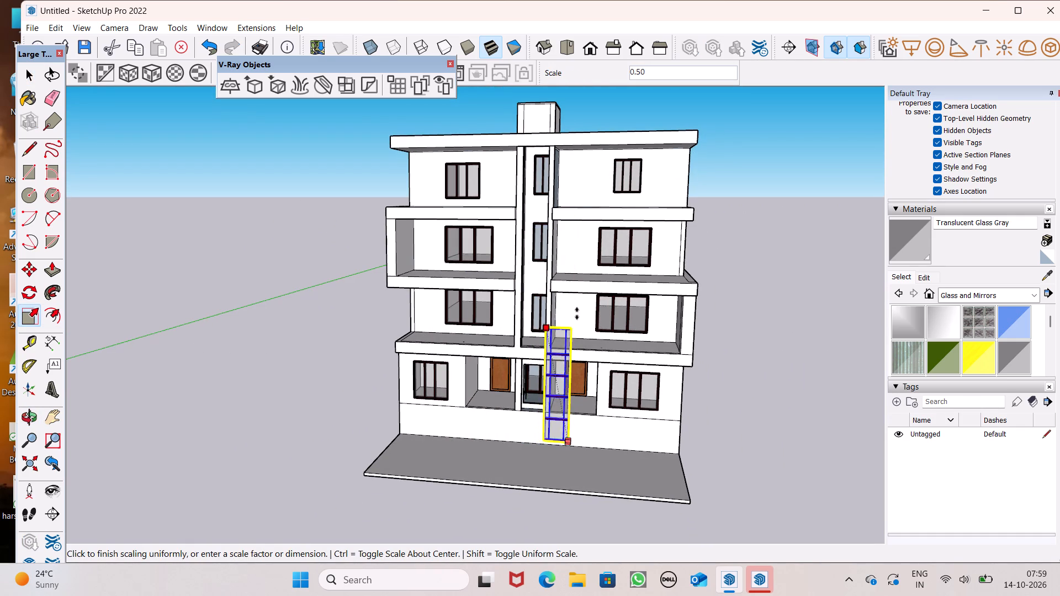
left_click_drag(577, 313, 579, 339)
key("space")
left_click_drag(766, 380, 757, 381)
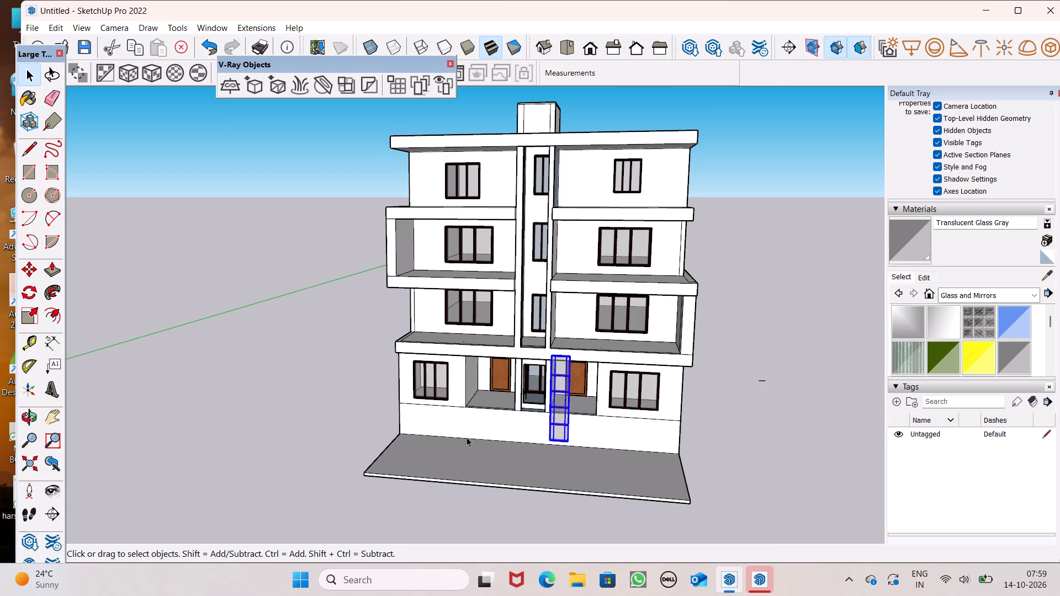
Move the reduced panel by its bottom corner about 32' 10" up into the shaft opening above the entrance.
scroll(552, 415, "up", 6)
left_click(576, 411)
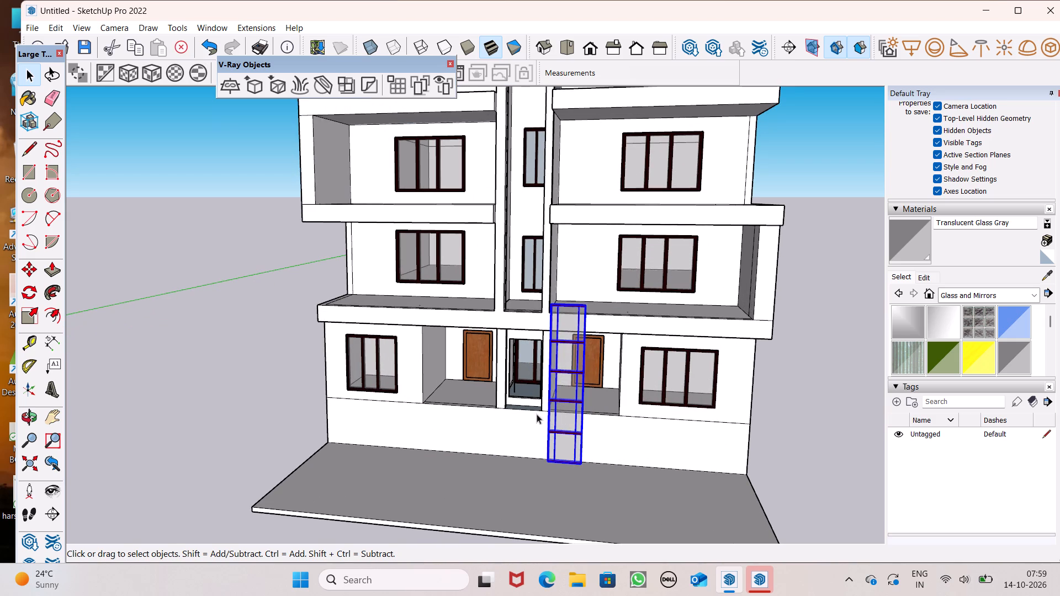
key("m")
key("Return")
left_click_drag(582, 465, 560, 411)
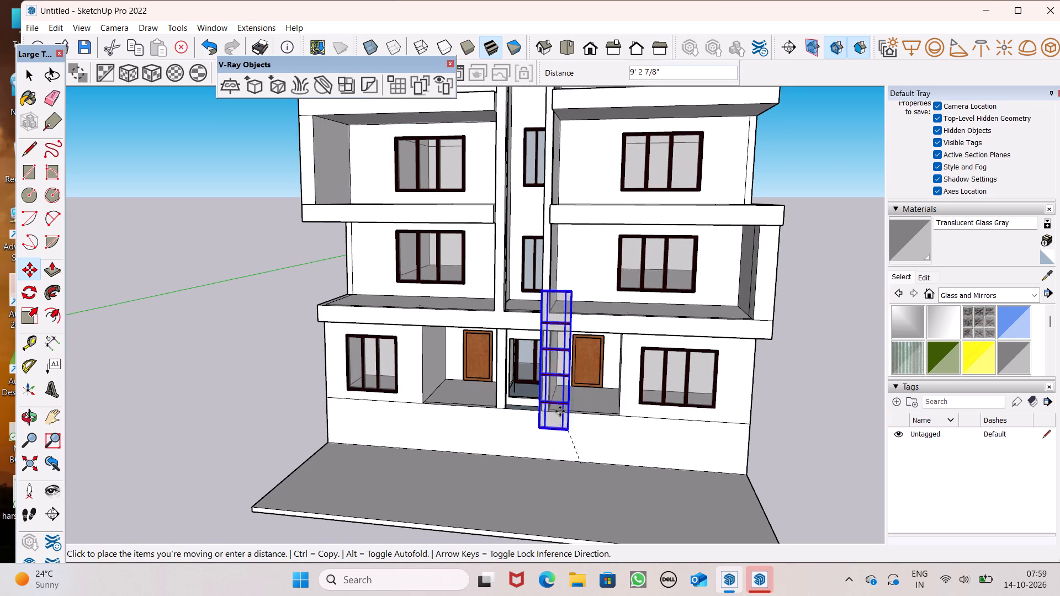
left_click_drag(560, 411, 539, 309)
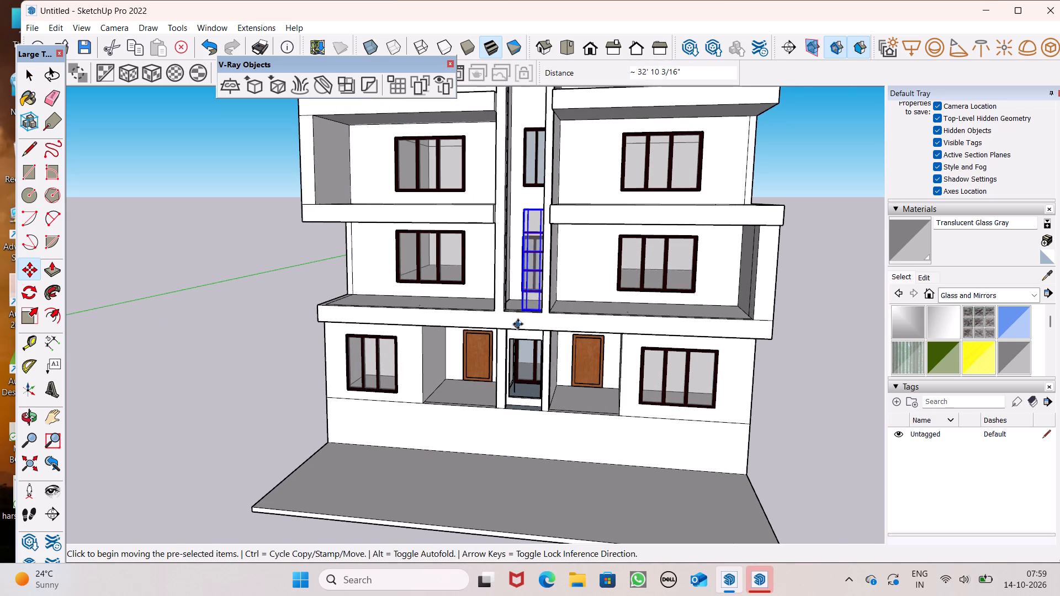
Move the panel about 1' 4 3/8" so its bottom corner meets the opening's bottom corner at the shaft pillar.
scroll(507, 275, "up", 8)
middle_click_drag(559, 379, 588, 437)
scroll(587, 436, "up", 3)
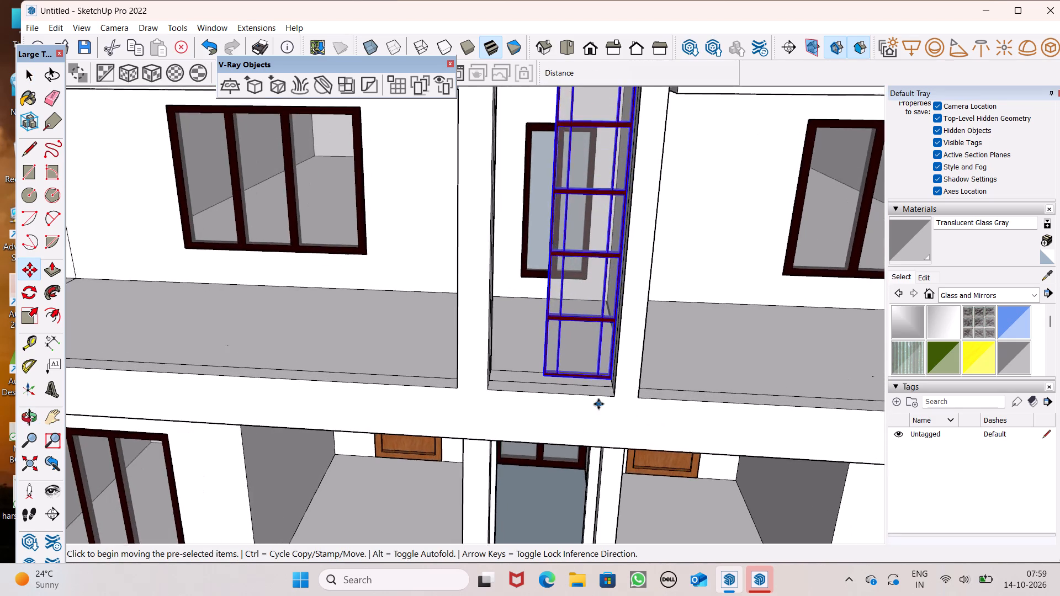
scroll(598, 404, "up", 2)
left_click_drag(615, 374, 620, 396)
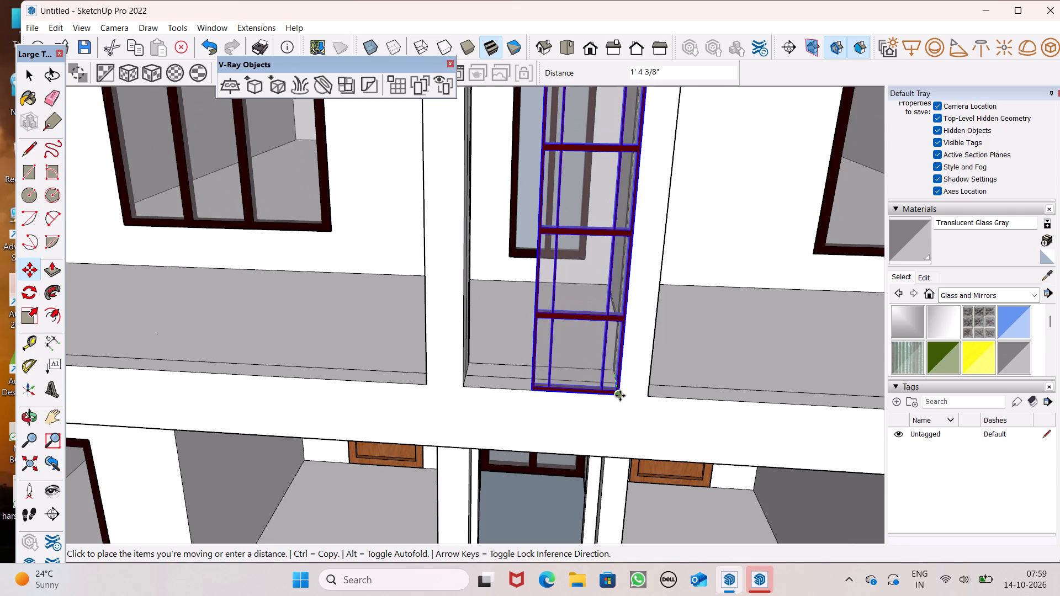
left_click_drag(620, 396, 623, 402)
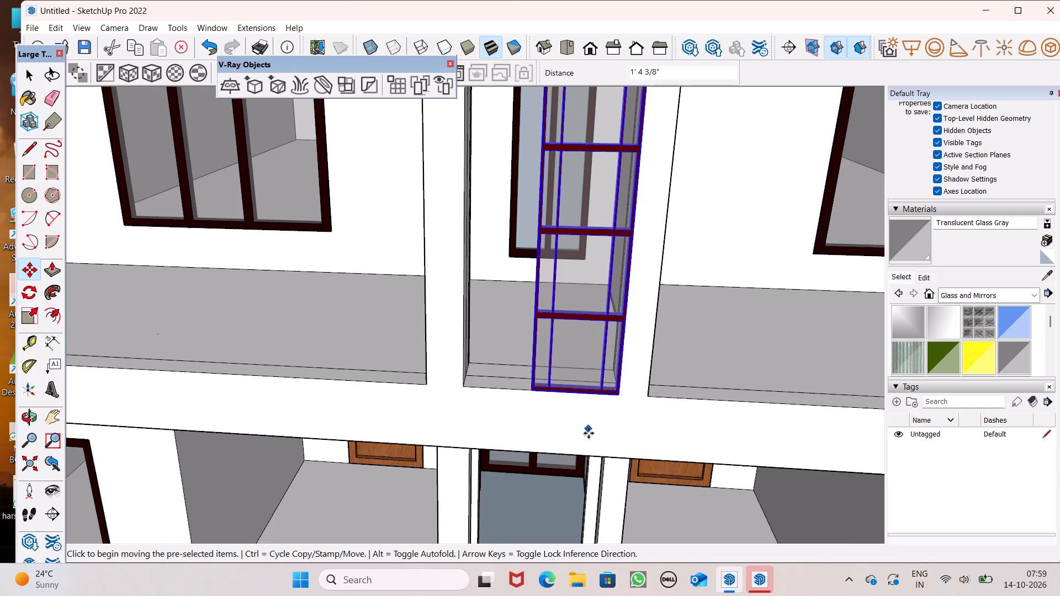
Increase the panel's depth by scaling it along the green axis from its back face, toward the shaft's interior.
middle_click_drag(589, 434, 697, 455)
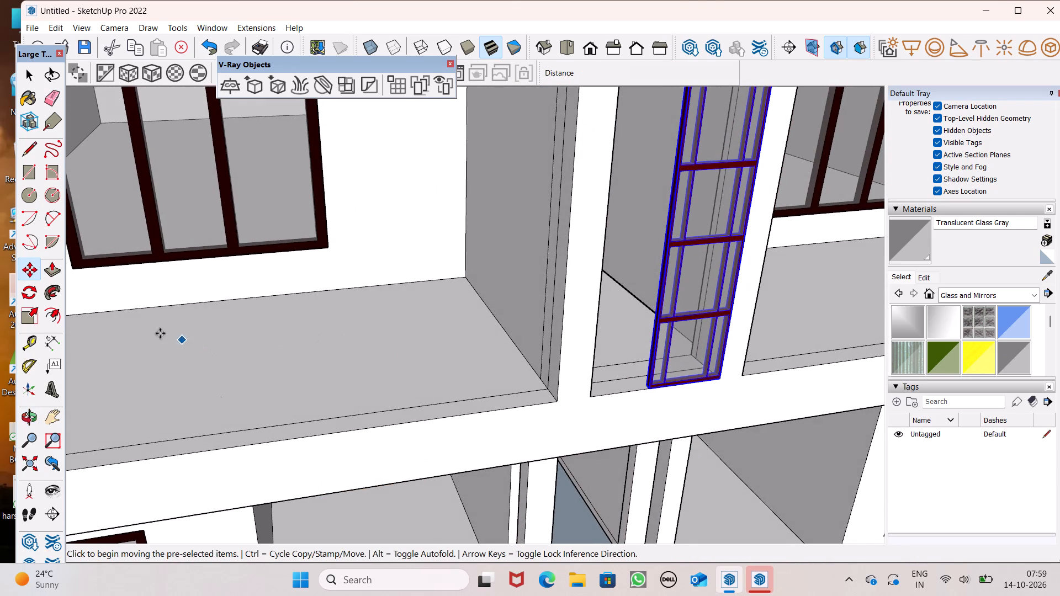
left_click(26, 320)
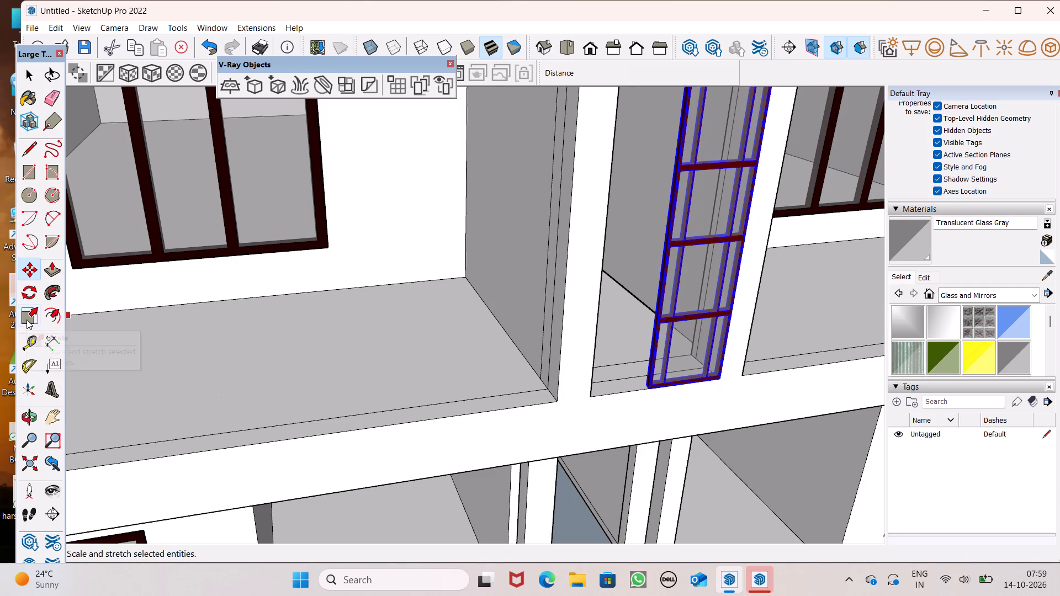
middle_click_drag(547, 413, 605, 483)
scroll(623, 475, "up", 1)
scroll(740, 291, "up", 7)
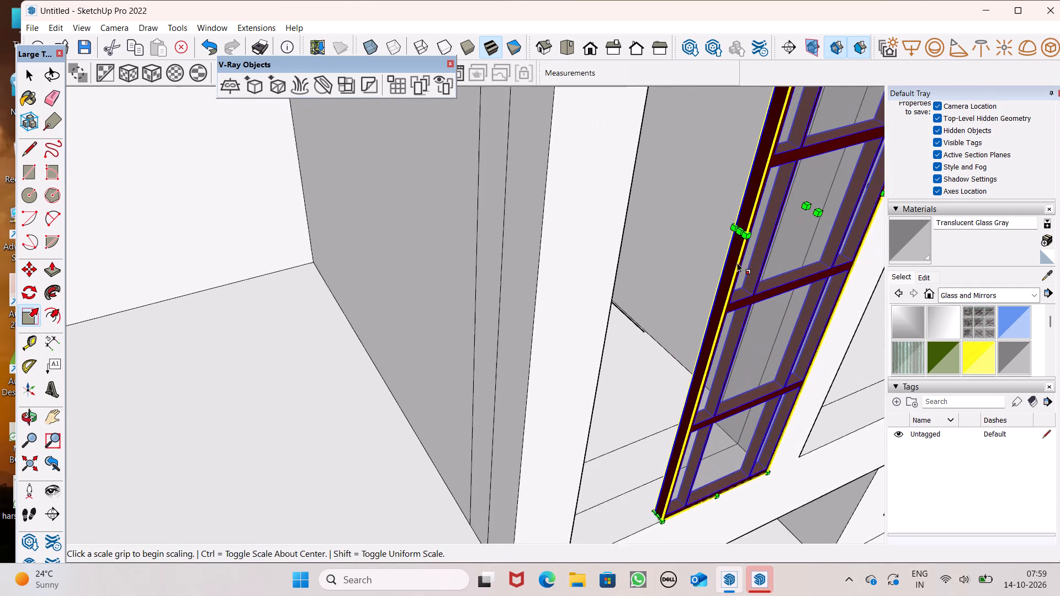
scroll(737, 263, "up", 1)
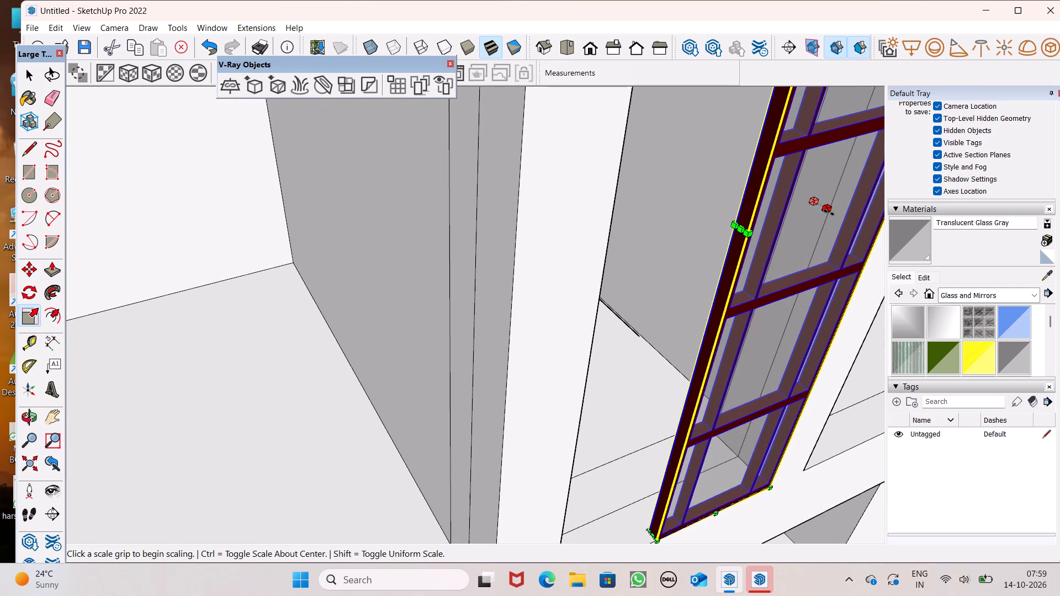
left_click_drag(813, 201, 813, 200)
left_click_drag(813, 200, 797, 198)
Scale the panel's width along the red axis from its free side edge to the opposite shaft pillar, spanning the opening.
left_click_drag(734, 222, 729, 226)
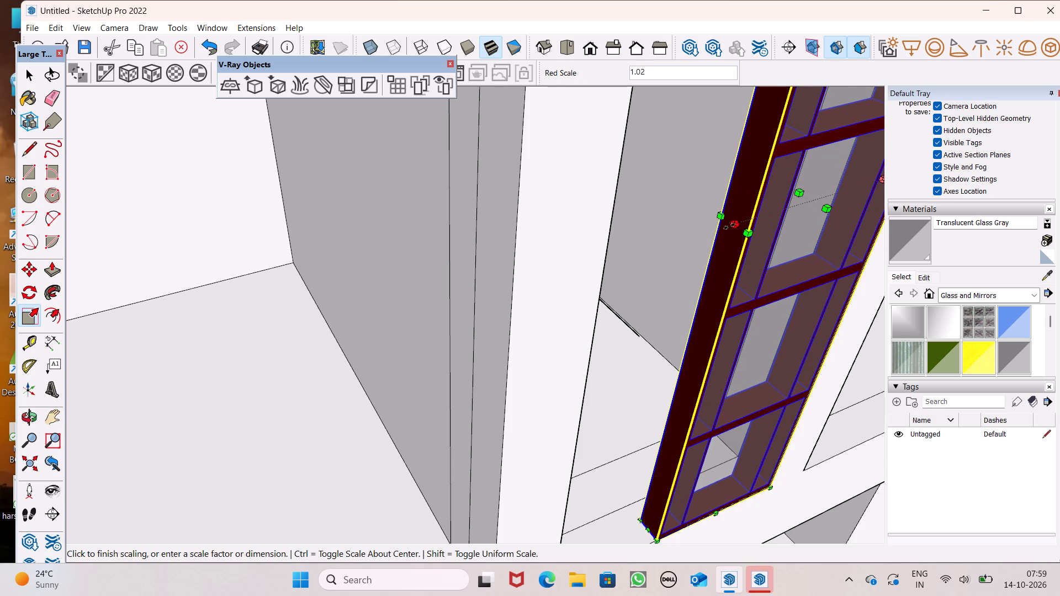
left_click_drag(729, 226, 600, 269)
scroll(373, 383, "down", 7)
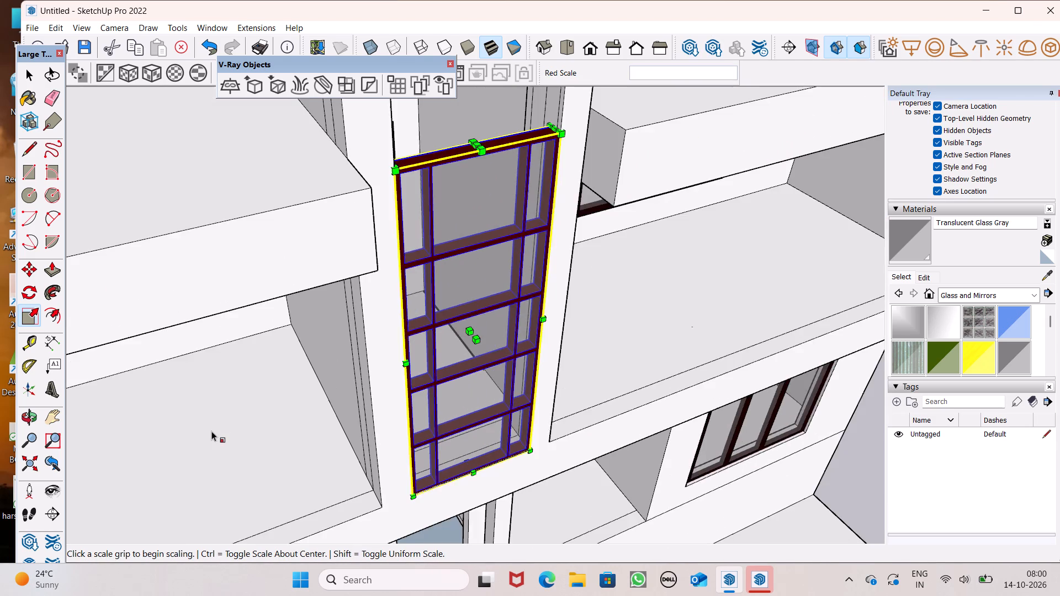
Scale the glazing panel's height along the blue axis by about 2.73 from its top face, up the shaft toward the roof slab.
scroll(211, 430, "down", 7)
scroll(319, 364, "down", 6)
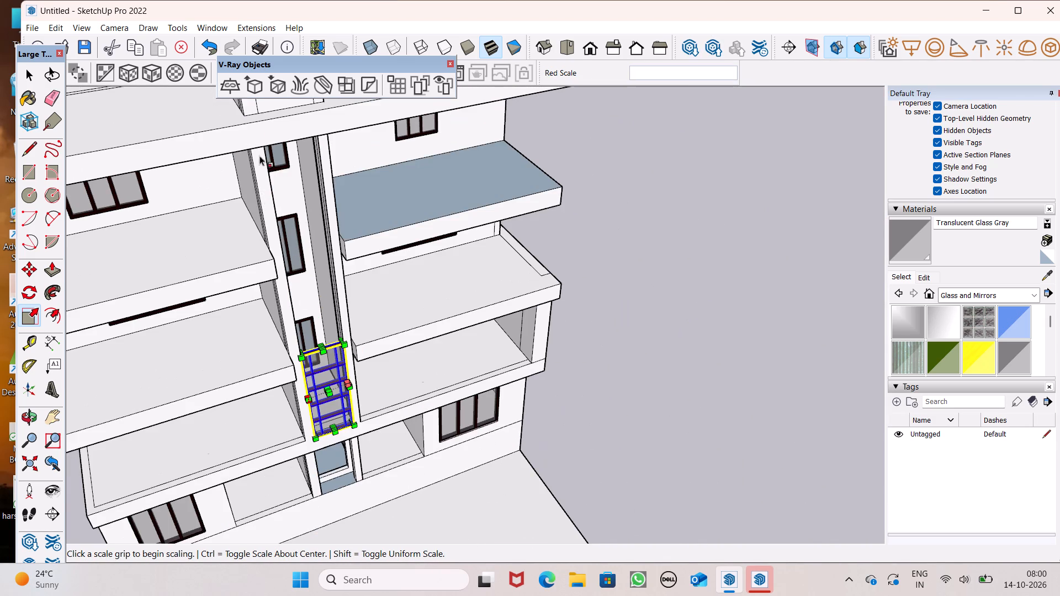
scroll(256, 126, "up", 6)
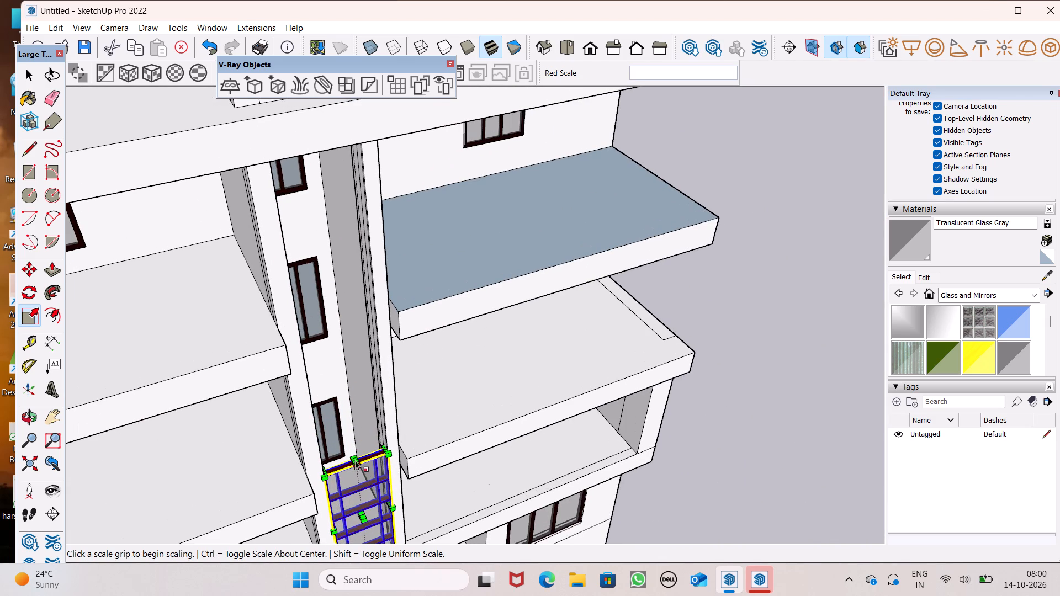
middle_click_drag(354, 461, 386, 494)
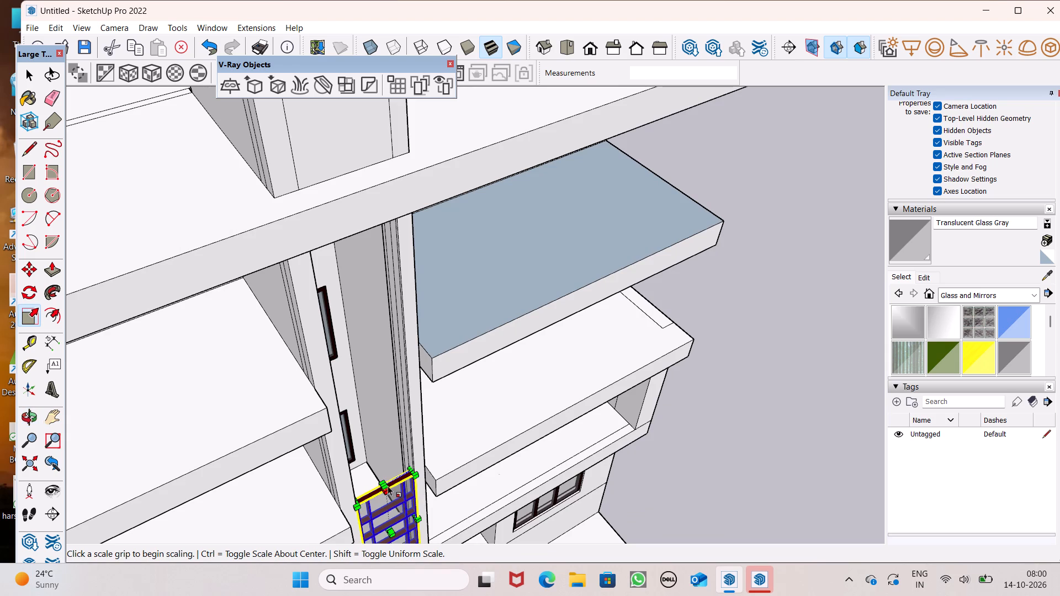
left_click(385, 485)
key("space")
scroll(400, 389, "down", 6)
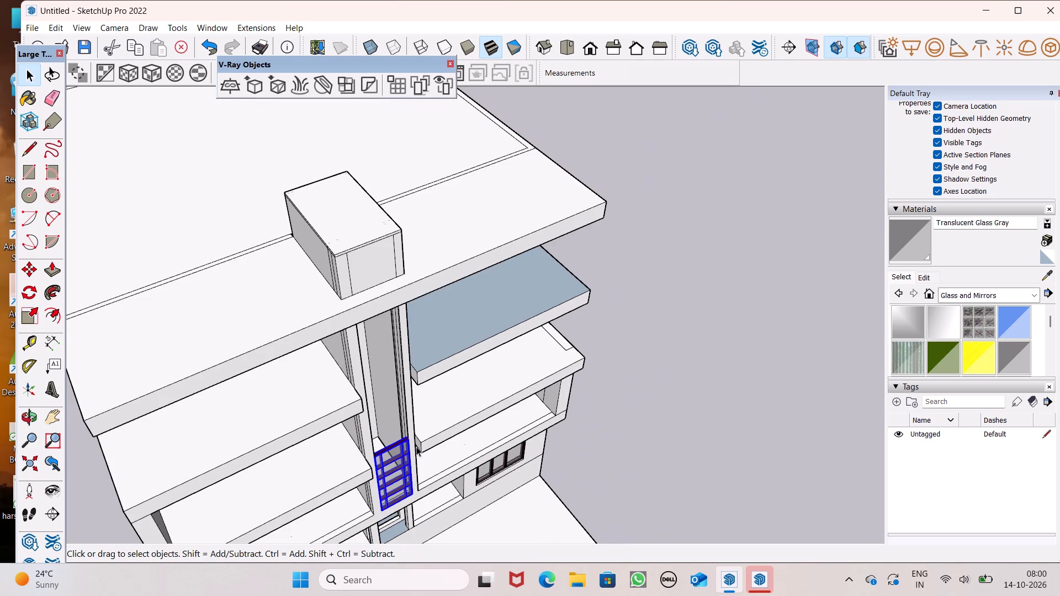
left_click(36, 313)
middle_click_drag(271, 467, 337, 527)
scroll(451, 444, "up", 8)
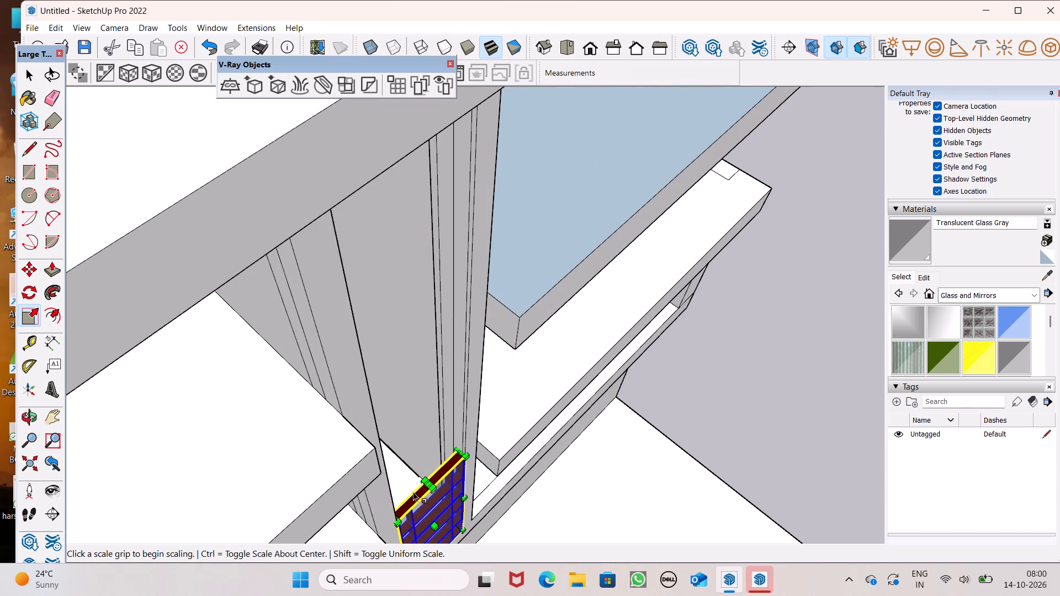
left_click_drag(429, 481, 399, 374)
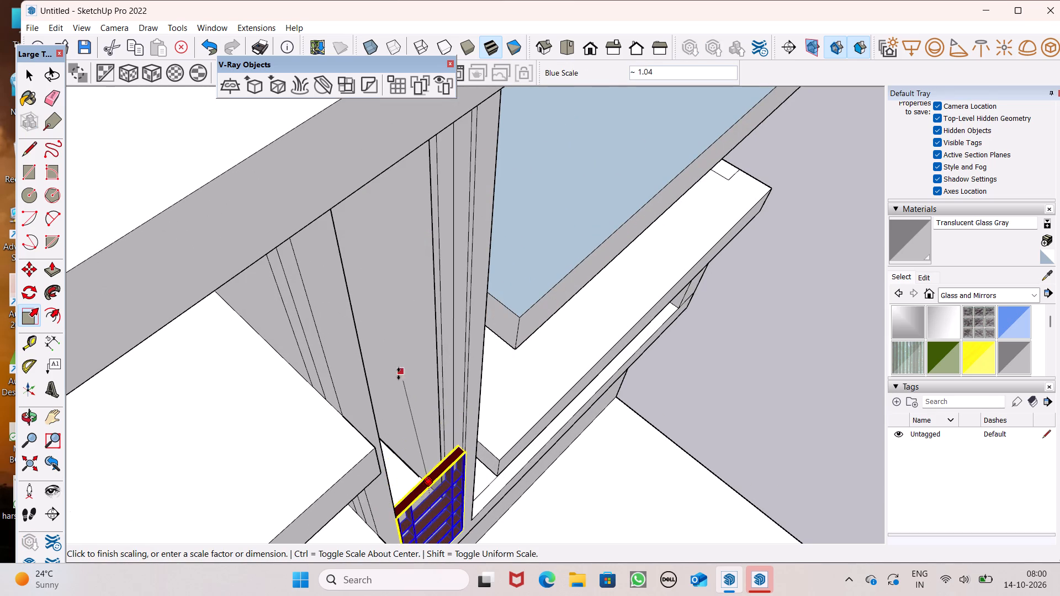
left_click_drag(399, 374, 365, 162)
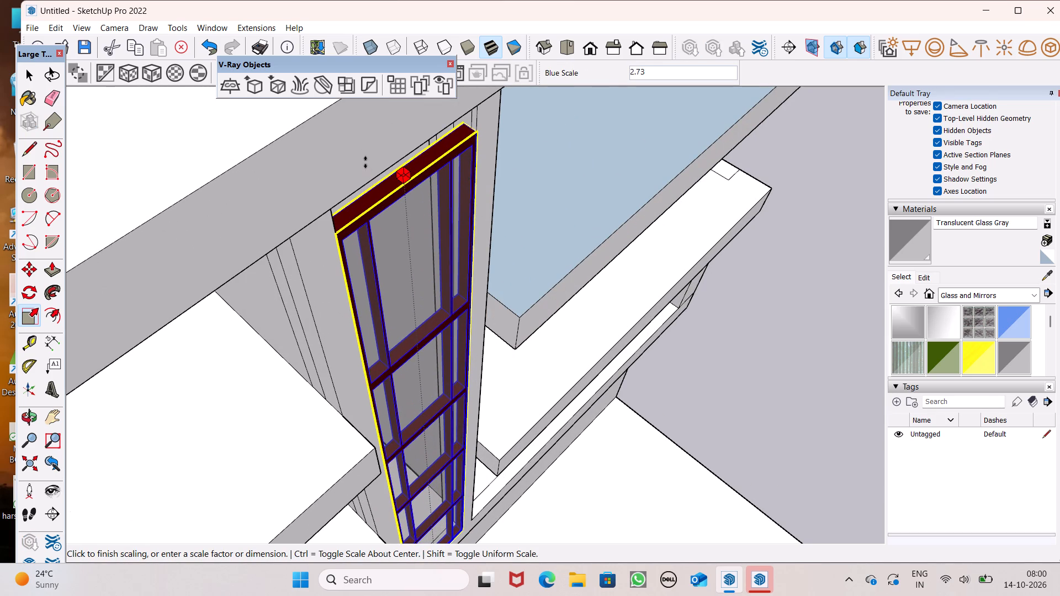
left_click_drag(365, 162, 353, 133)
Scale the panel's height along the blue axis by about 1.06 so its top meets the roof slab's underside, and deselect it.
scroll(341, 166, "down", 6)
middle_click_drag(367, 248, 274, 172)
scroll(295, 256, "down", 11)
scroll(310, 140, "up", 9)
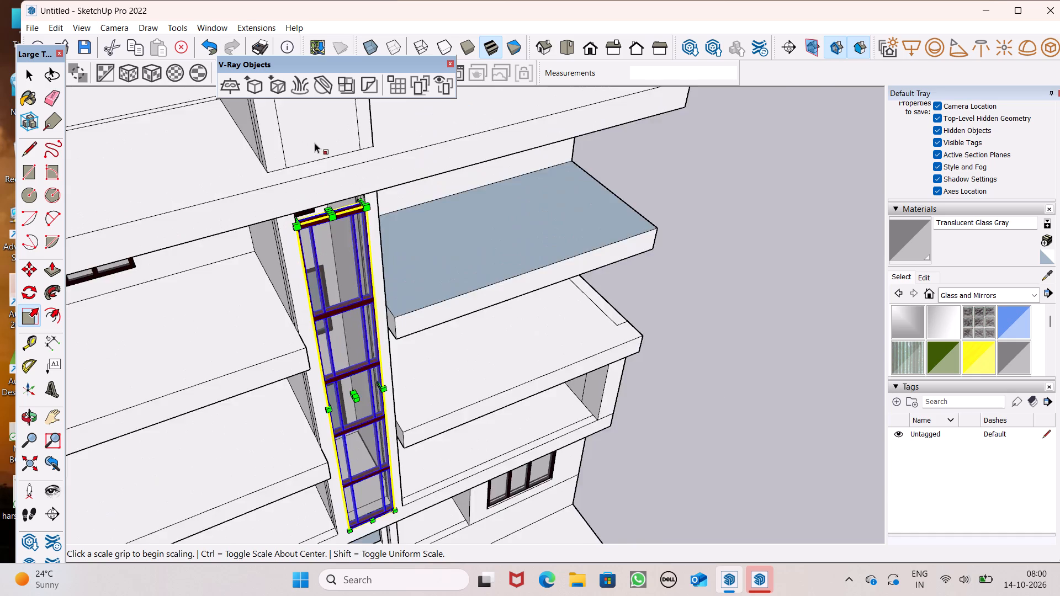
scroll(315, 143, "up", 6)
middle_click_drag(338, 225, 425, 65)
scroll(338, 224, "up", 1)
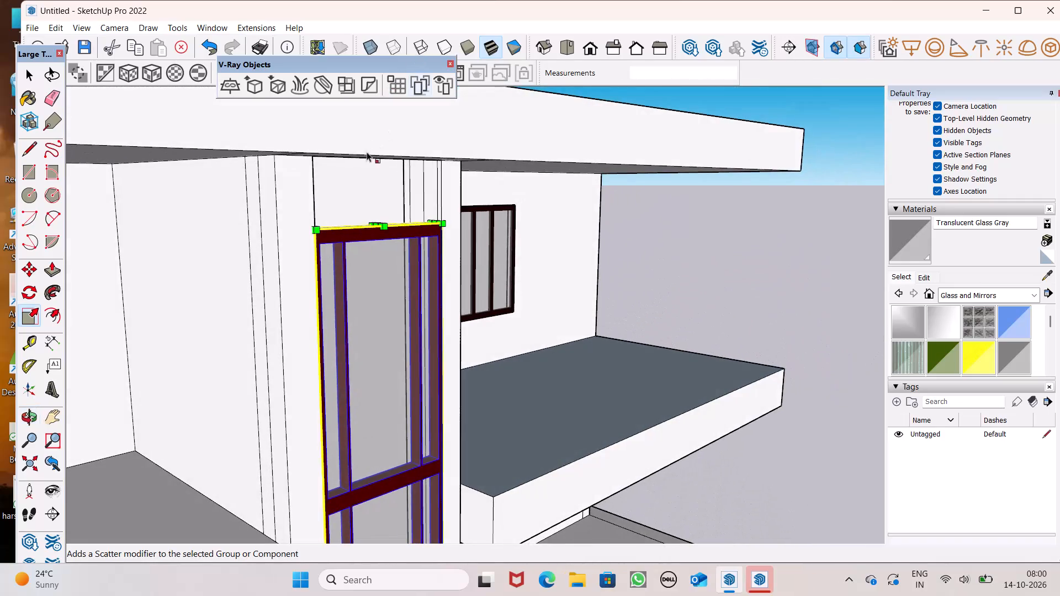
scroll(368, 155, "up", 3)
scroll(406, 218, "up", 4)
middle_click_drag(381, 252, 436, 253)
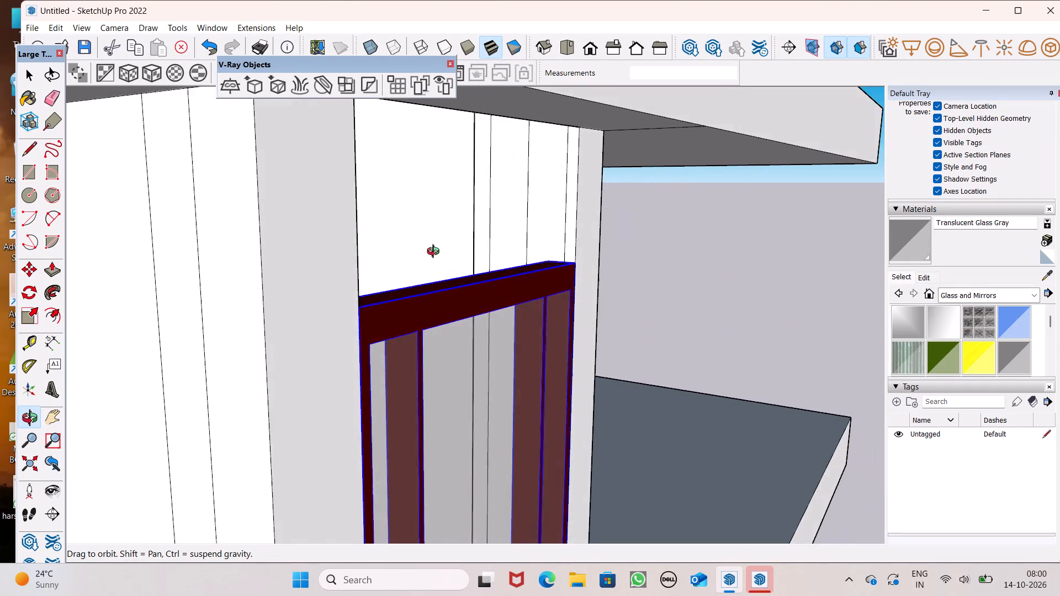
middle_click_drag(436, 253, 441, 264)
left_click_drag(485, 300, 485, 299)
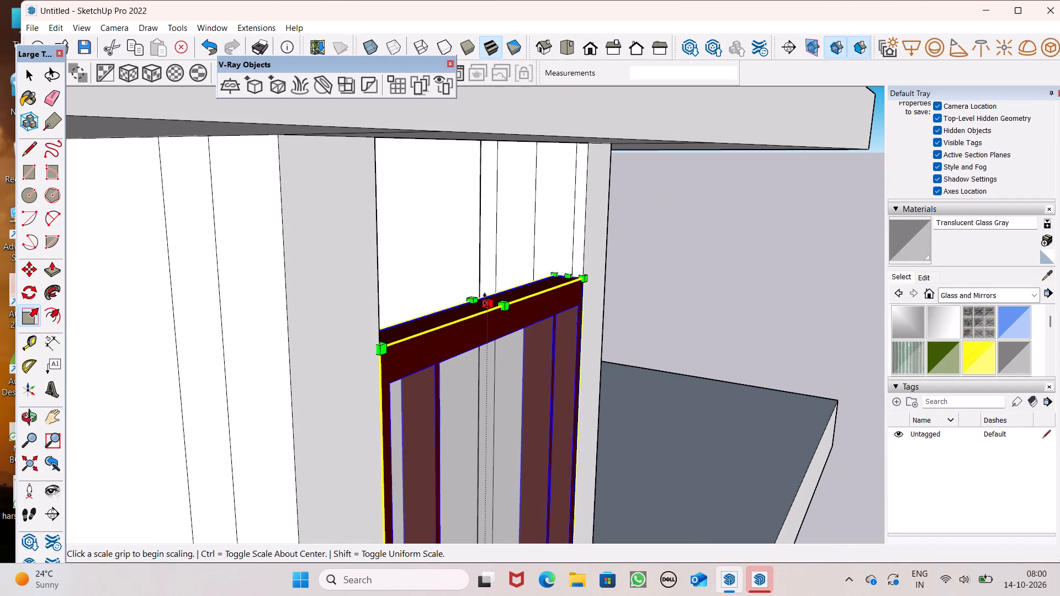
left_click_drag(485, 299, 479, 136)
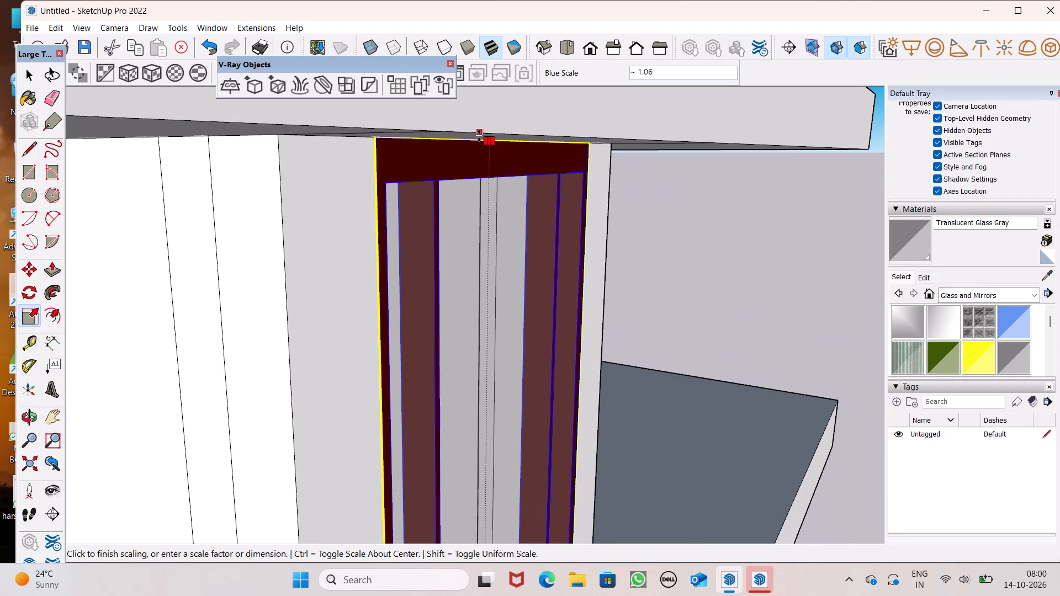
left_click_drag(479, 136, 479, 129)
scroll(494, 187, "down", 5)
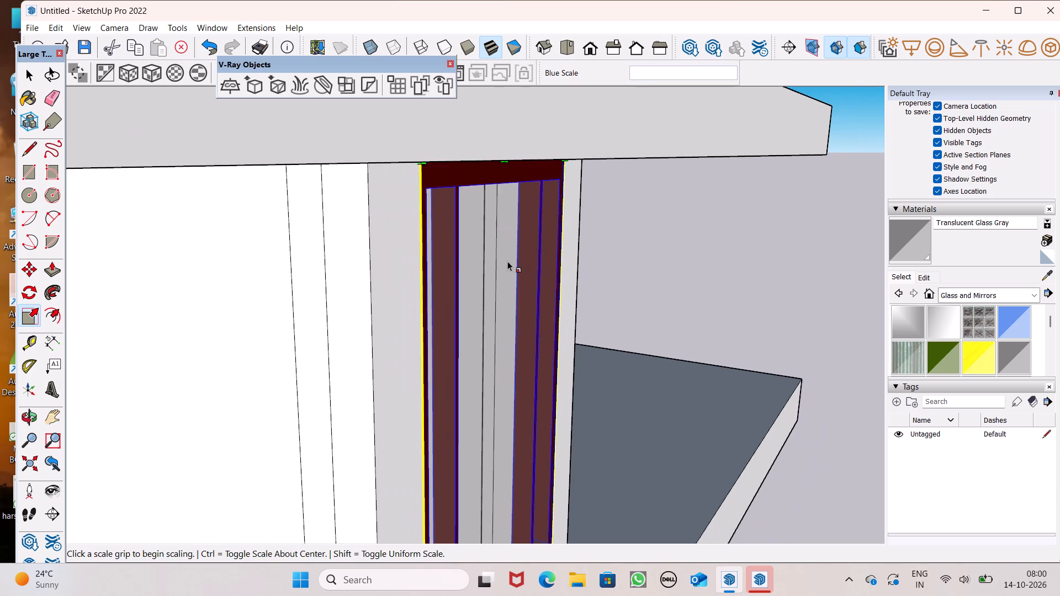
scroll(472, 244, "down", 7)
scroll(481, 231, "down", 14)
middle_click_drag(718, 365, 569, 426)
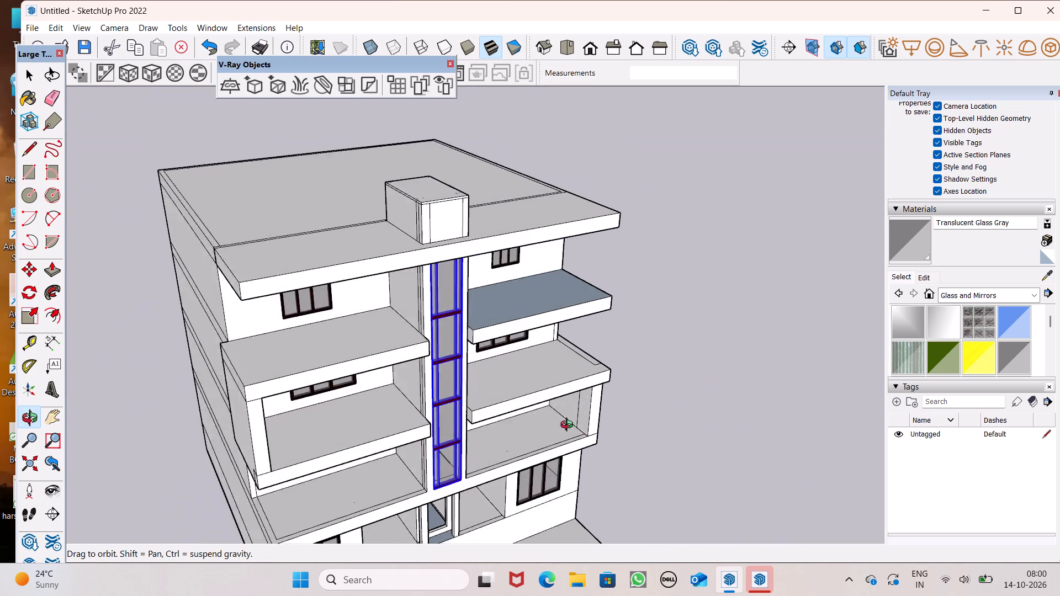
middle_click_drag(569, 426, 536, 405)
key("space")
left_click(731, 379)
Examine the full-height shaft glazing and the building's facade from the front and from an angled side view.
scroll(654, 337, "down", 4)
middle_click_drag(671, 406, 563, 395)
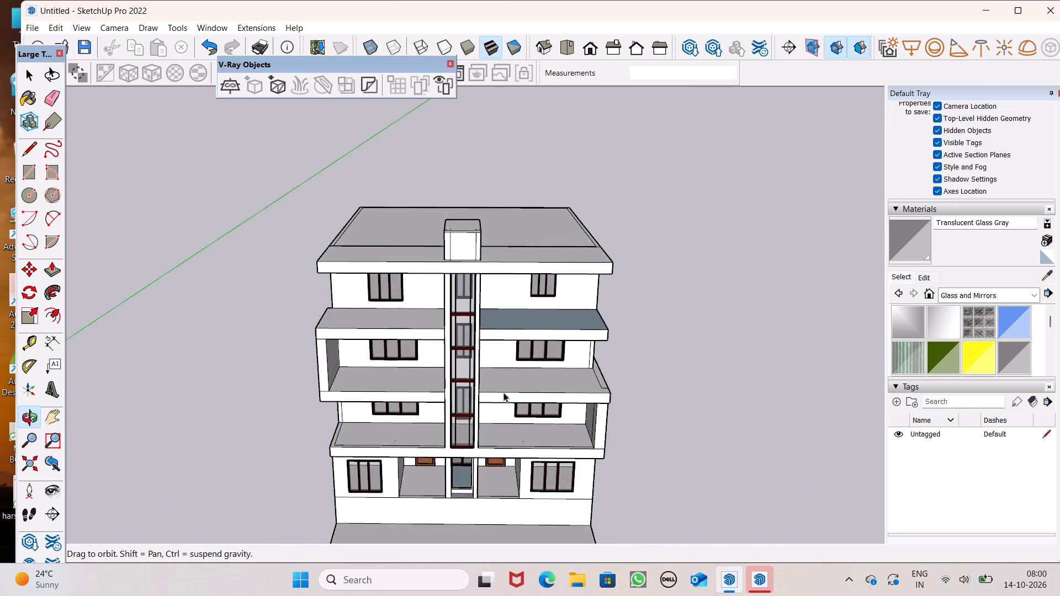
scroll(468, 392, "up", 13)
scroll(485, 346, "down", 6)
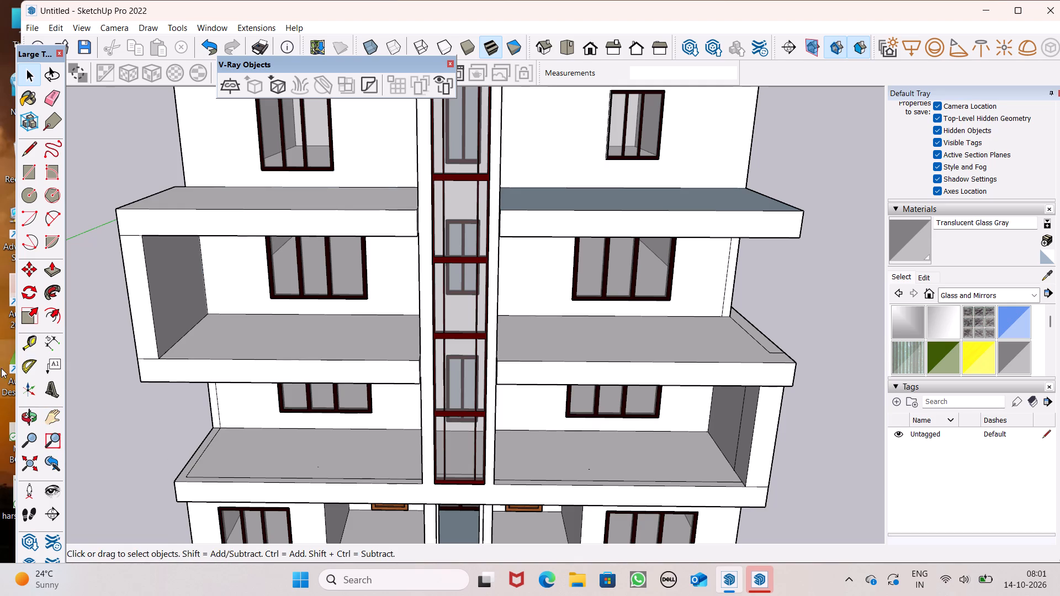
scroll(407, 355, "down", 6)
middle_click_drag(502, 409, 354, 405)
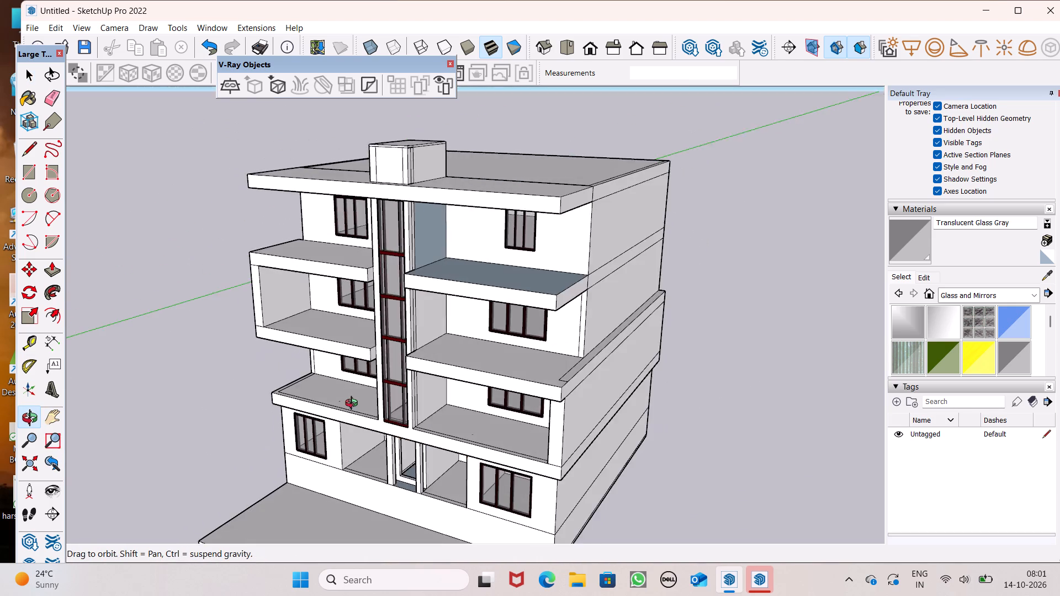
middle_click_drag(354, 405, 359, 405)
scroll(350, 405, "up", 1)
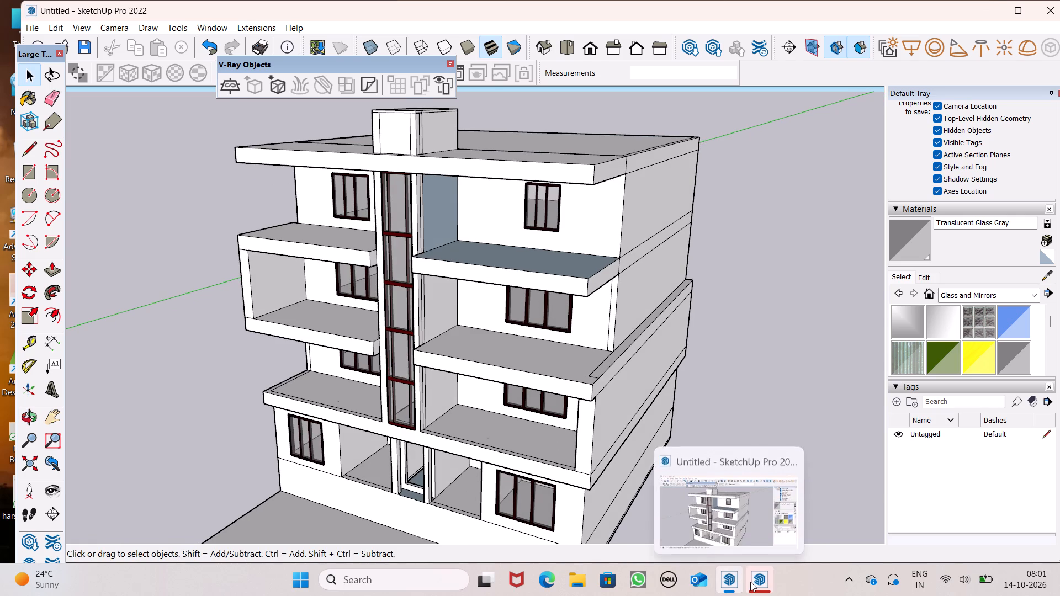
Bring up the second SketchUp instance and close its Welcome to SketchUp window.
left_click(750, 582)
left_click(725, 579)
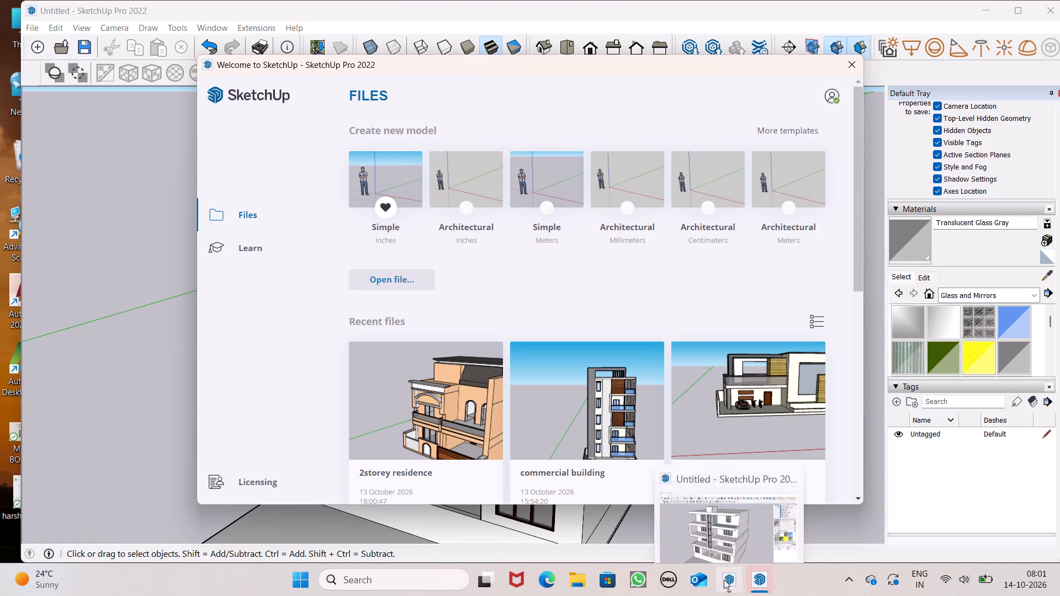
left_click(749, 576)
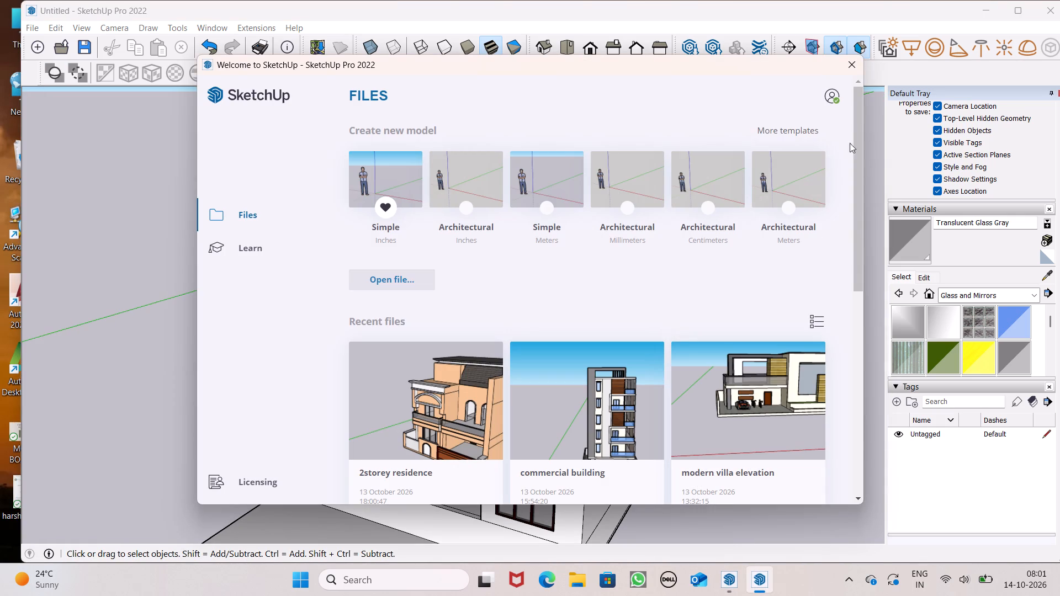
left_click(848, 65)
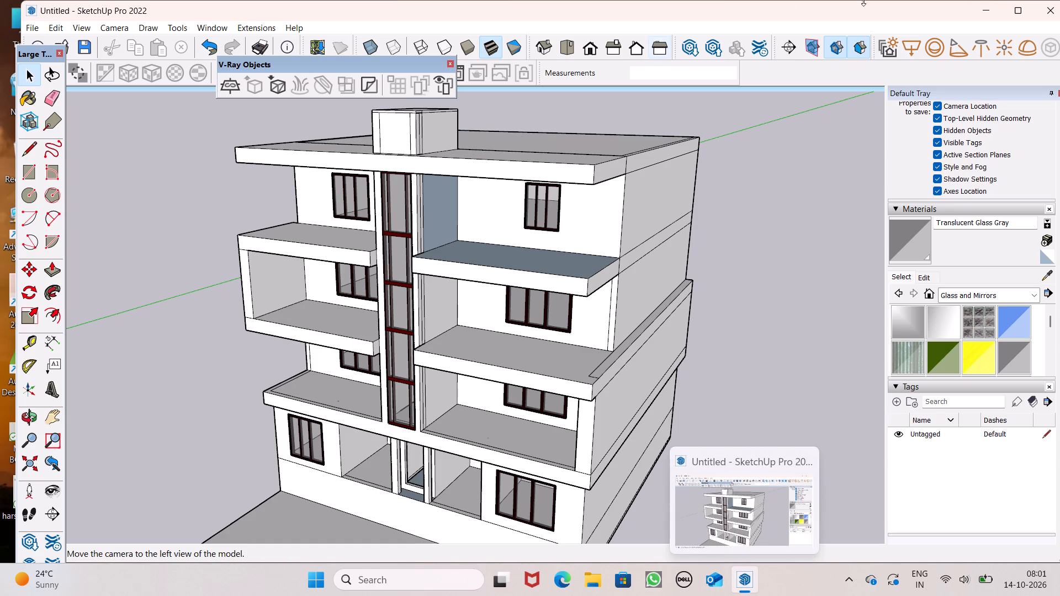
Minimise the building model's window and launch Fuji from the desktop.
left_click(982, 8)
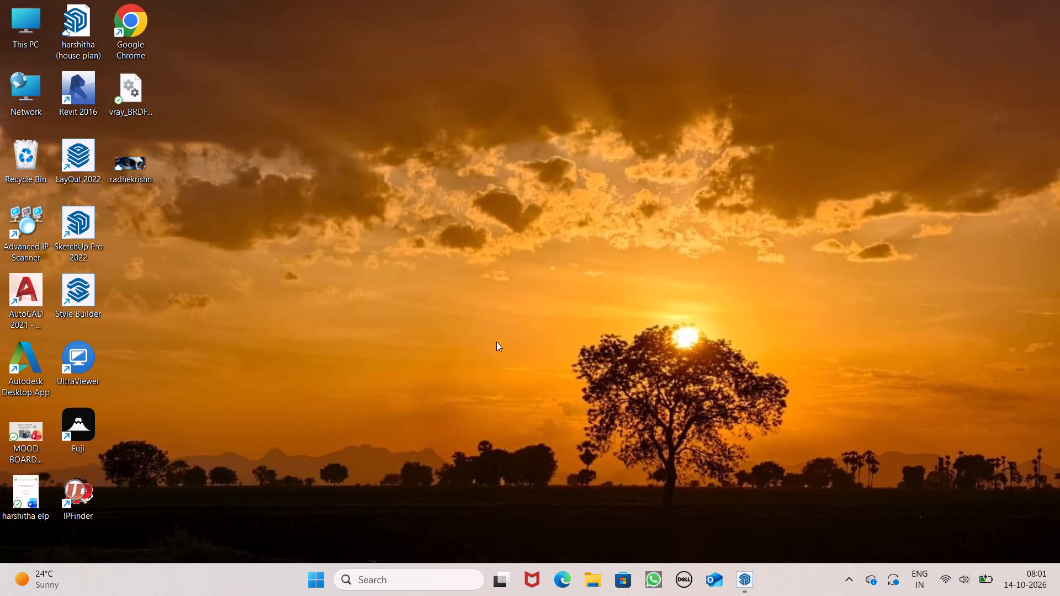
double_click(99, 420)
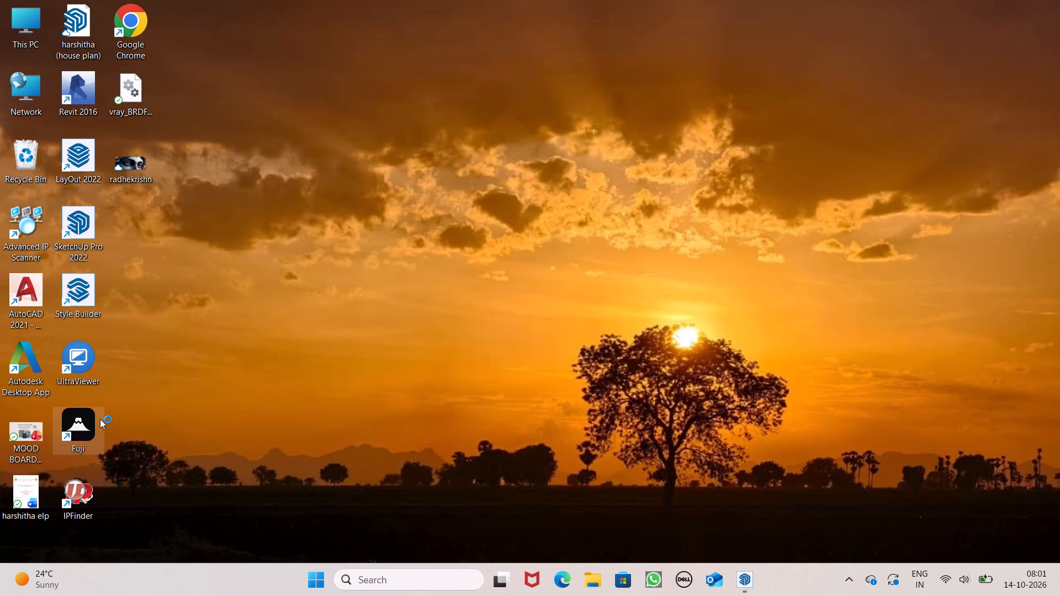